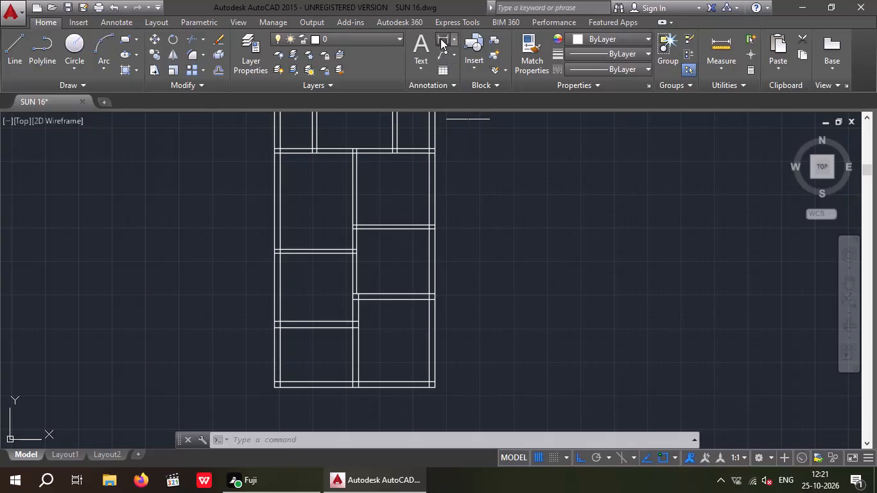
Measure the clear vertical depth of the bottom-left room with a linear dimension along the left exterior wall's inner face.
scroll(279, 352, up, 3)
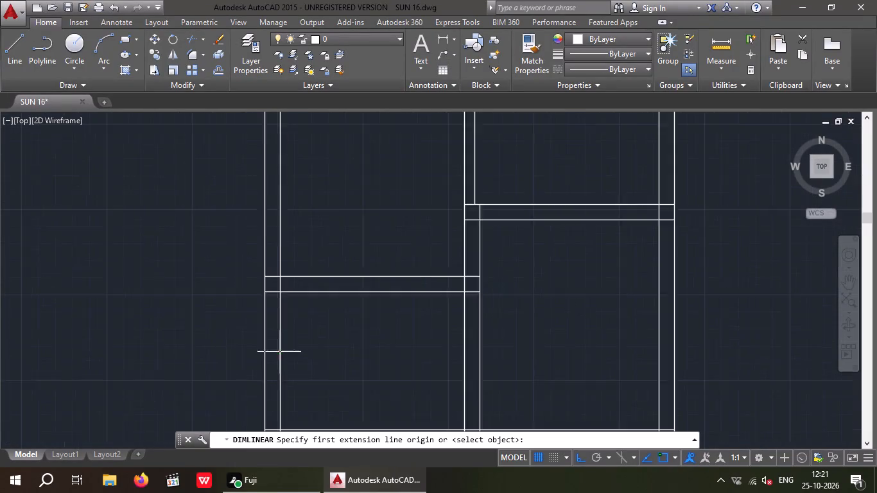
click(282, 258)
scroll(282, 260, down, 3)
scroll(283, 314, up, 3)
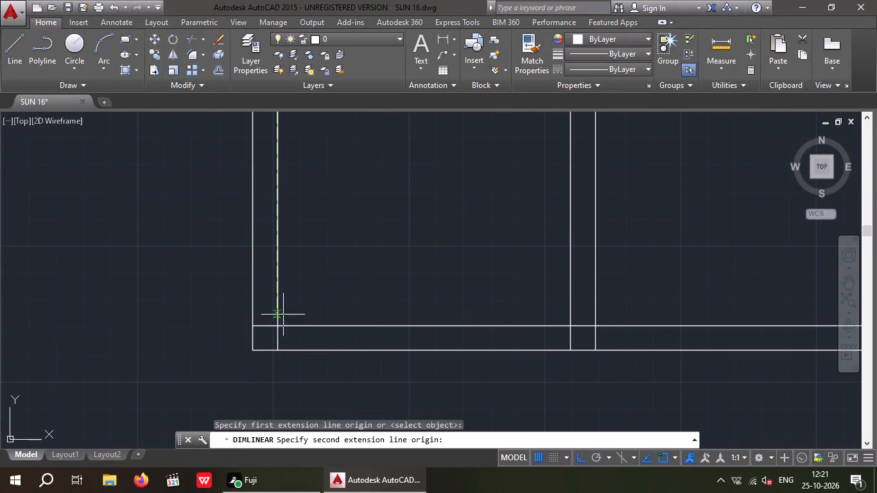
drag(280, 328, 295, 318)
middle_drag(315, 259, 315, 314)
scroll(315, 266, up, 1)
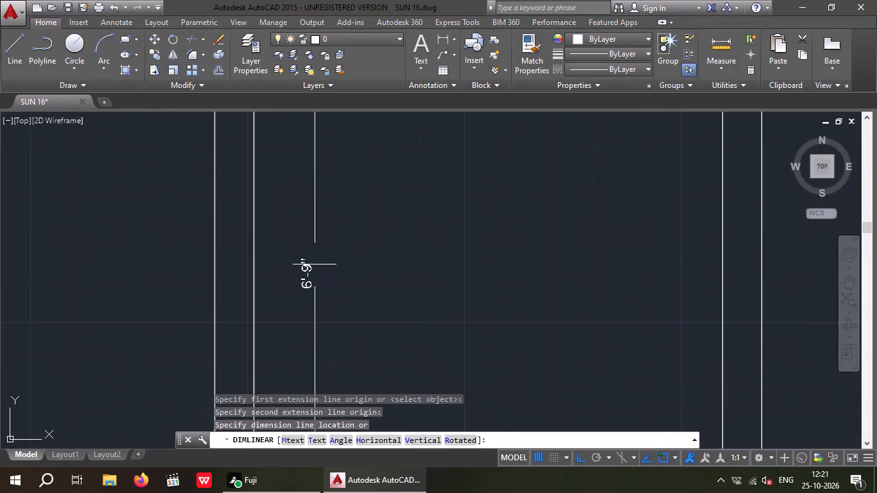
scroll(315, 264, down, 2)
key(Escape)
key(Escape)
Trim both lines of the central wall from below the lowest left cross wall through the bottom exterior wall.
text(TR)
key(space)
key(space)
scroll(478, 352, up, 3)
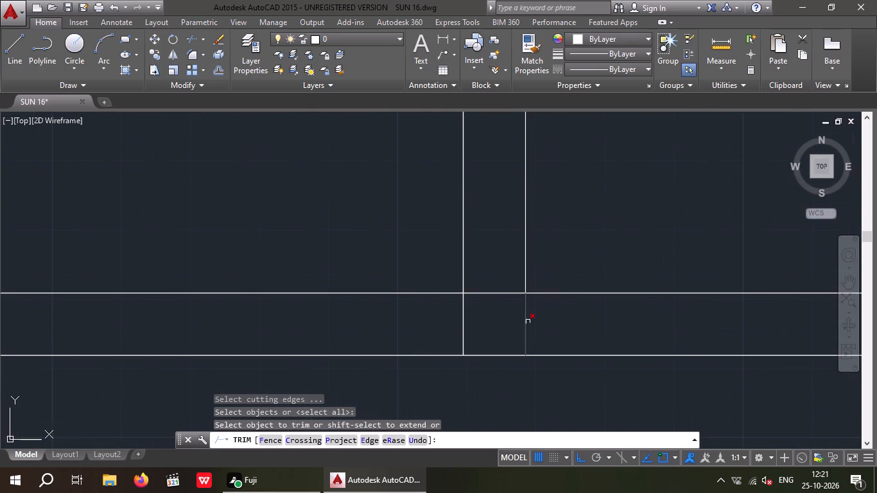
drag(543, 318, 429, 340)
click(410, 348)
scroll(417, 334, down, 3)
drag(494, 218, 404, 288)
click(398, 290)
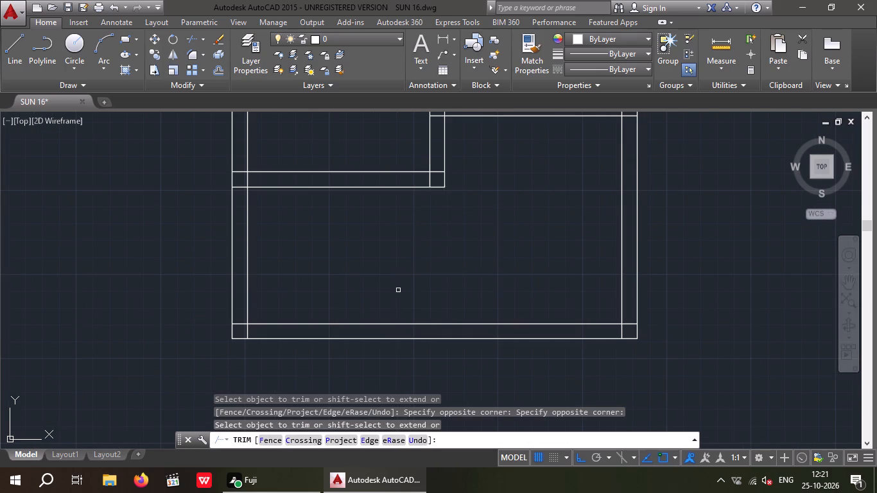
Trim the two lines of the cross partition below the small upper rooms, between the left short partition and the central partition.
scroll(403, 272, down, 2)
middle_drag(403, 272, 409, 318)
middle_drag(467, 302, 464, 349)
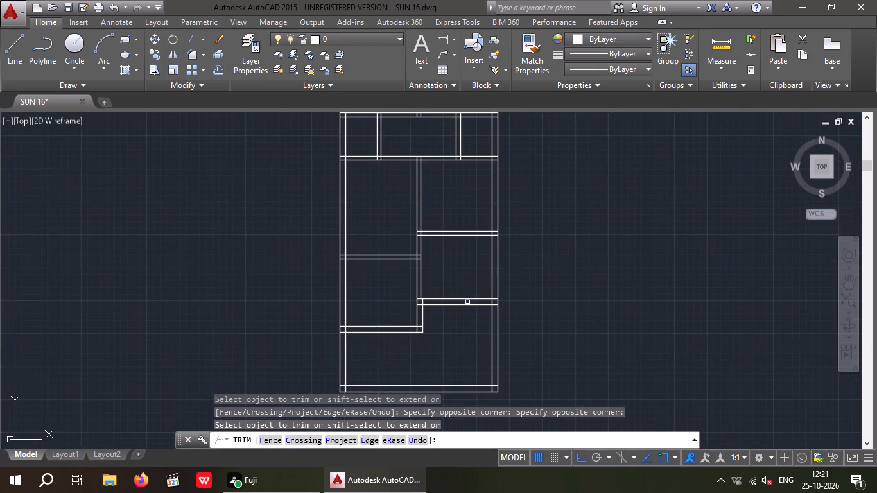
middle_drag(456, 347, 456, 380)
middle_drag(450, 252, 456, 292)
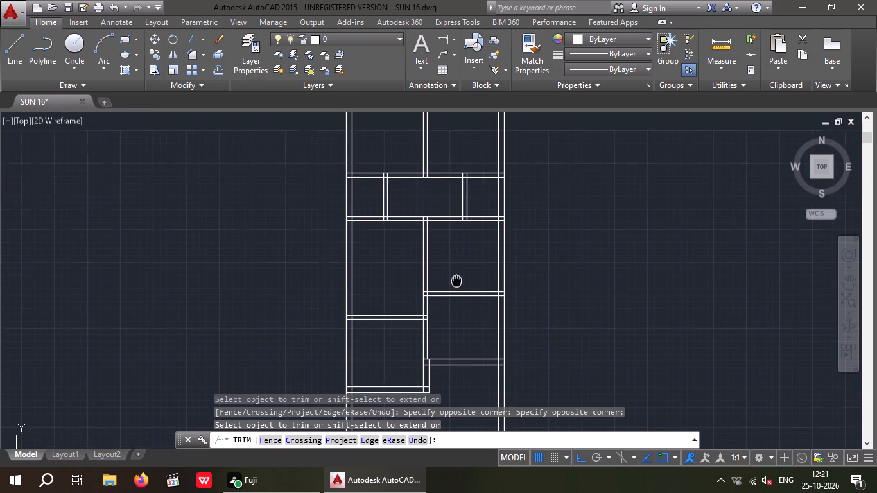
middle_drag(456, 292, 456, 360)
scroll(399, 256, up, 2)
drag(424, 379, 406, 354)
click(399, 335)
scroll(412, 312, down, 2)
middle_drag(431, 302, 427, 285)
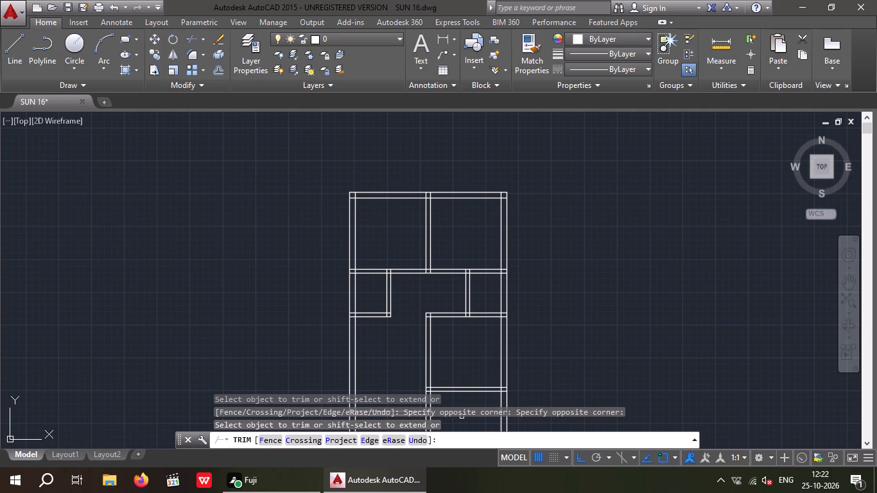
middle_drag(455, 365, 452, 298)
key(Escape)
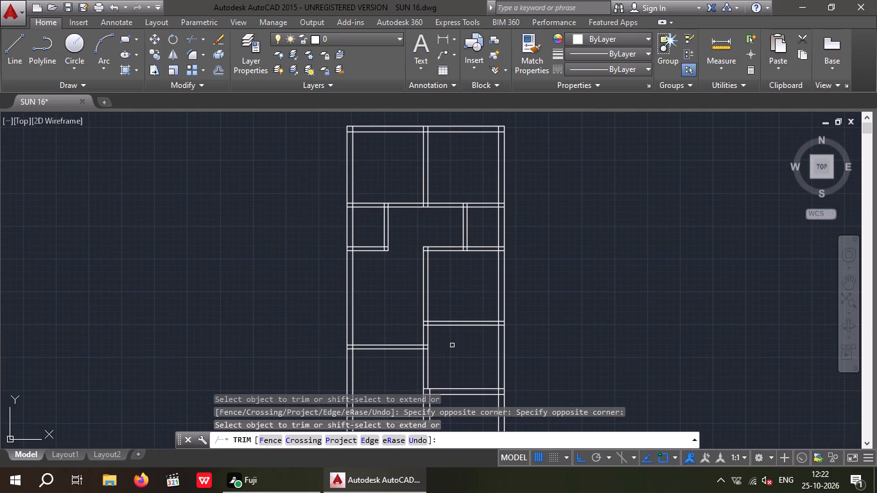
key(Escape)
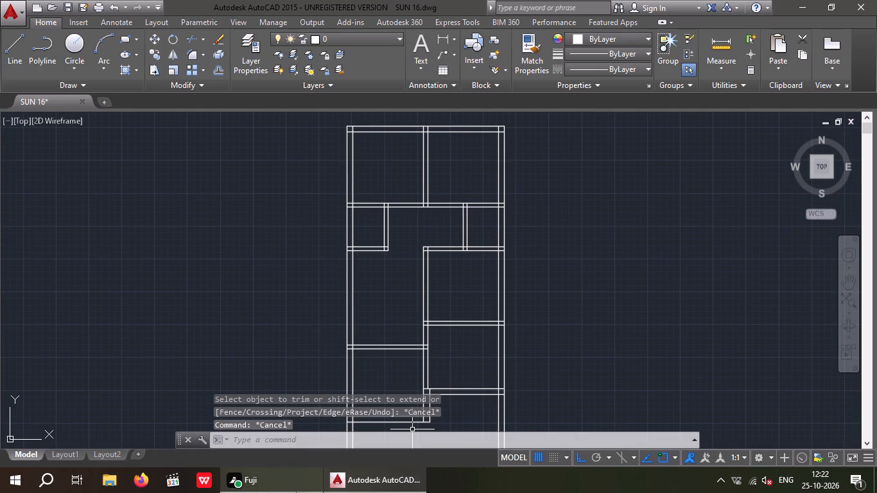
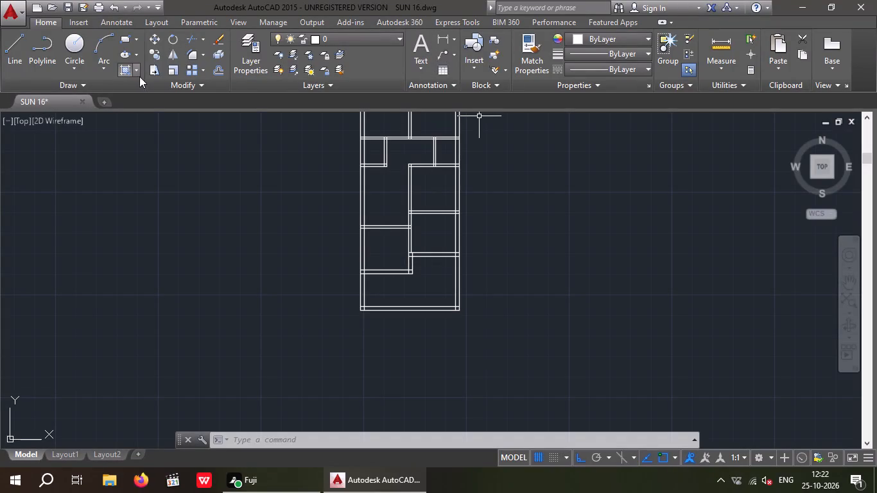
Draw a vertical line from the lowest left cross wall's lower right corner down to the bottom exterior wall's inner line.
text(L)
key(space)
scroll(403, 286, up, 4)
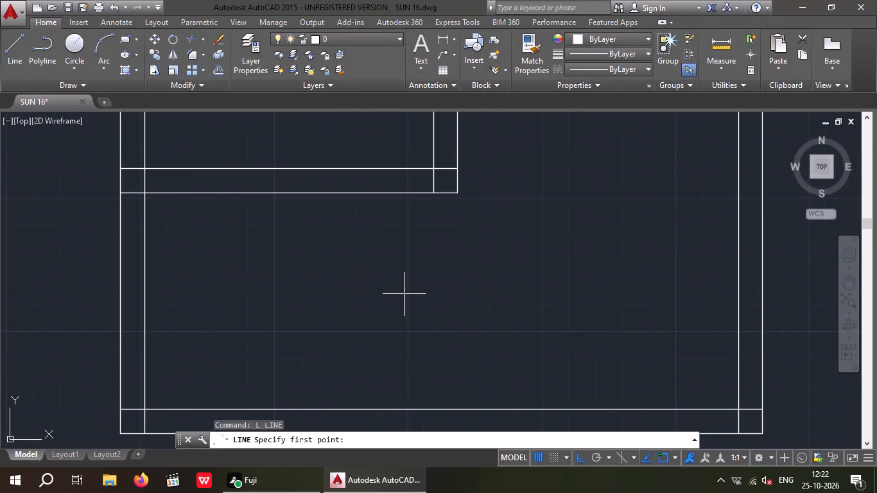
click(458, 189)
middle_drag(460, 357, 460, 274)
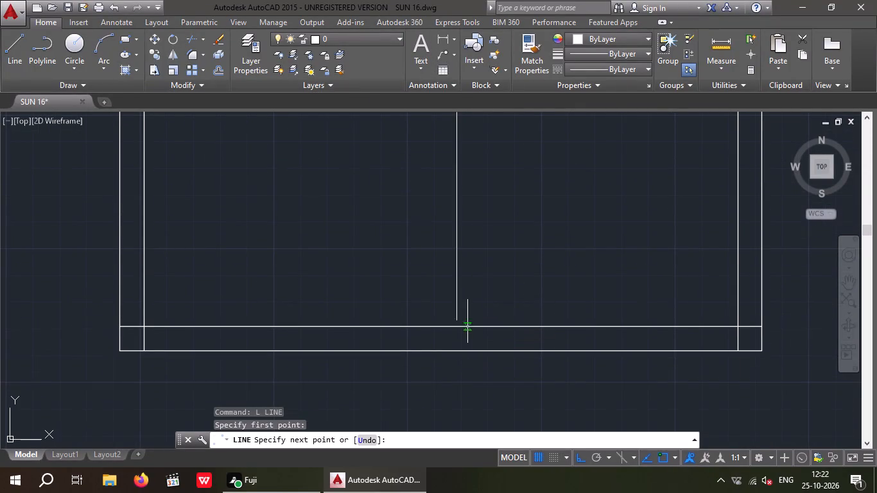
click(456, 329)
key(space)
scroll(408, 246, down, 1)
middle_drag(408, 246, 426, 339)
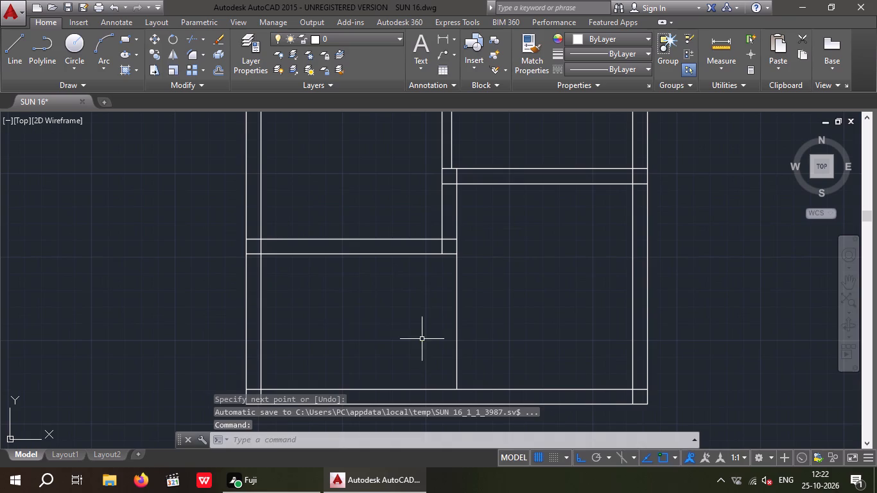
key(space)
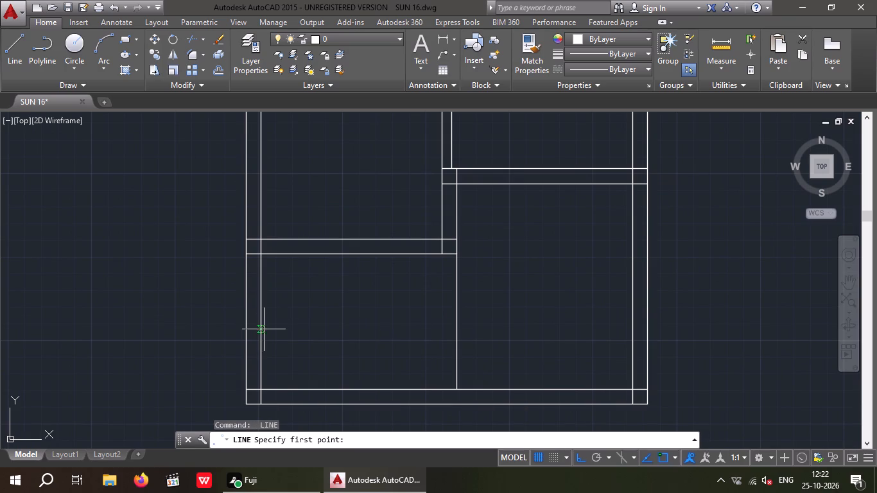
key(Escape)
key(Escape)
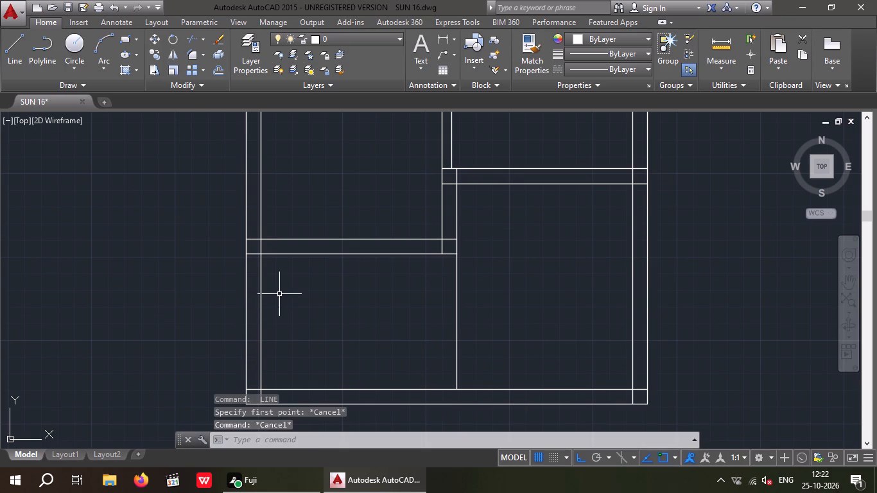
Trim the overlapping lines where the lowest left cross wall meets the left exterior wall.
text(TR)
key(Escape)
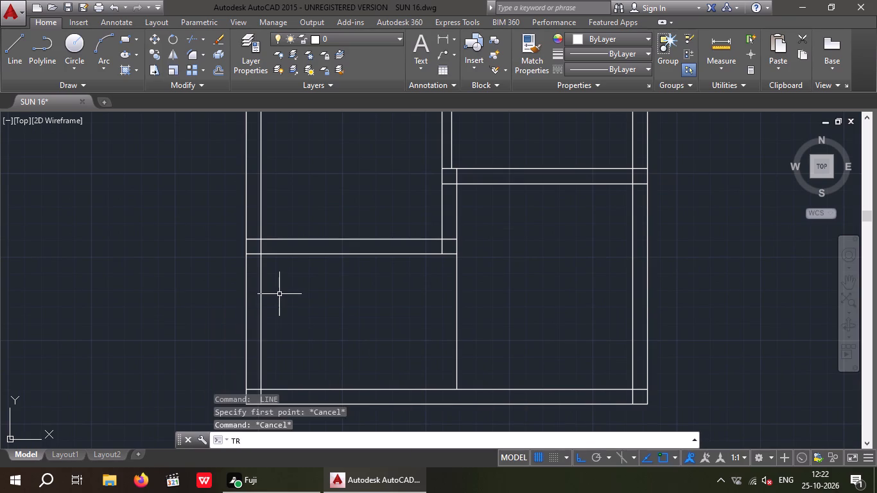
key(Escape)
key(Escape)
text(TR)
key(space)
key(space)
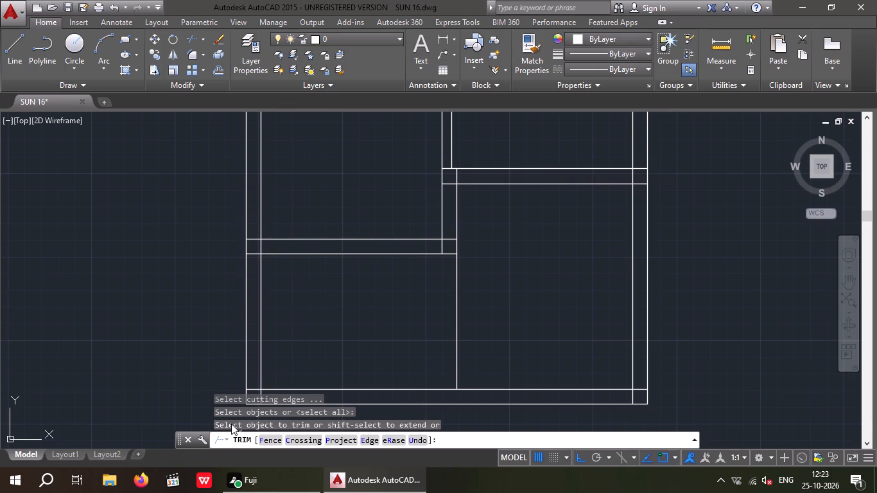
scroll(360, 300, down, 1)
middle_drag(367, 329, 321, 424)
scroll(319, 365, down, 1)
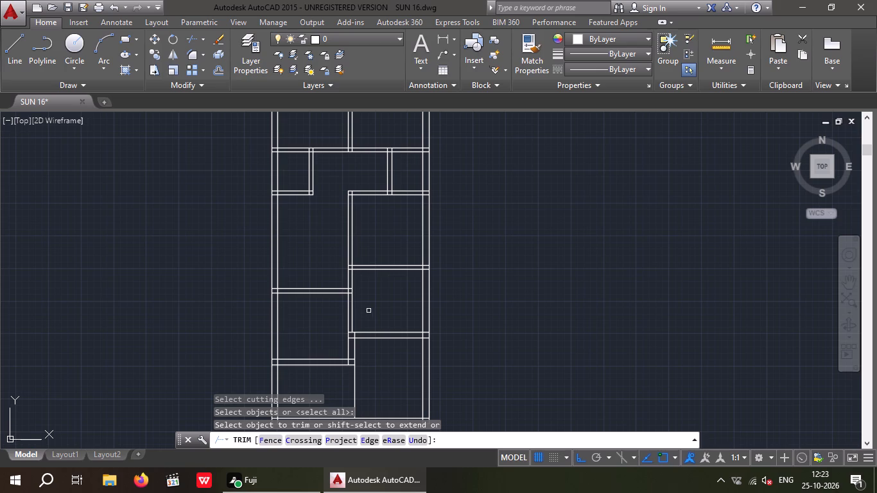
scroll(276, 367, up, 3)
drag(274, 374, 268, 348)
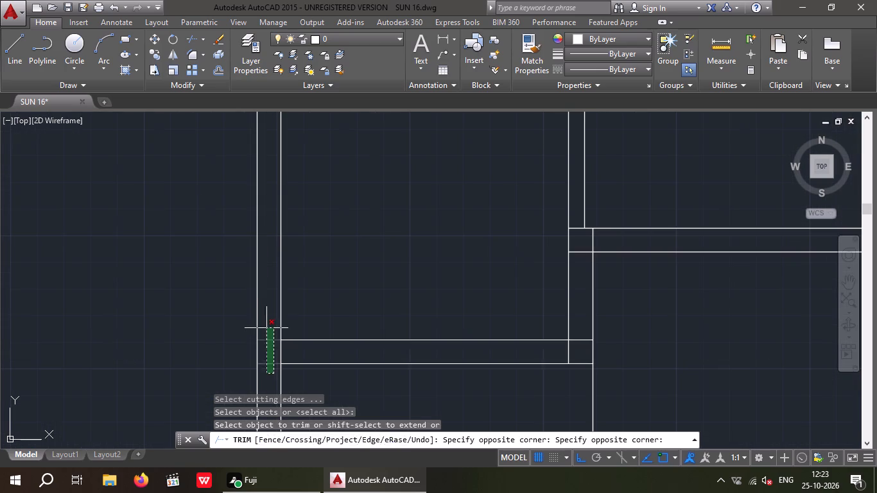
drag(266, 328, 269, 334)
drag(291, 351, 270, 356)
click(268, 356)
scroll(287, 317, down, 3)
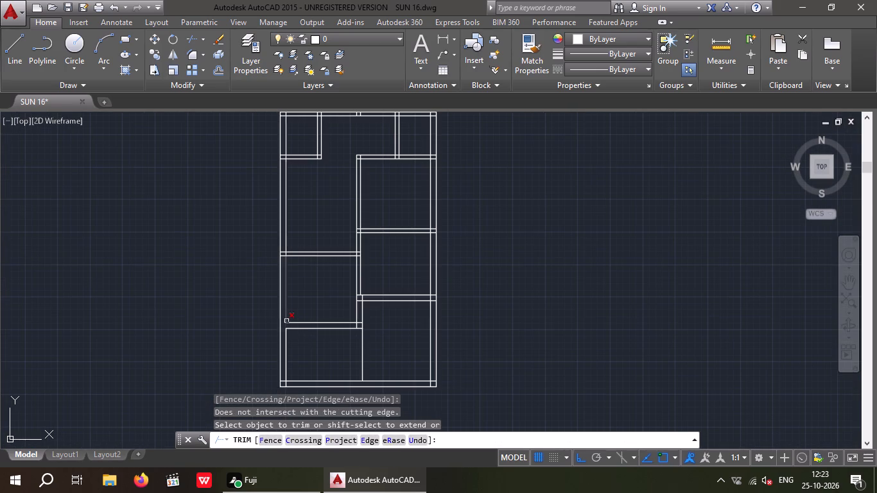
Trim the crossing inner wall lines at the bottom-left corner of the exterior walls.
middle_drag(288, 366, 284, 291)
scroll(279, 308, up, 4)
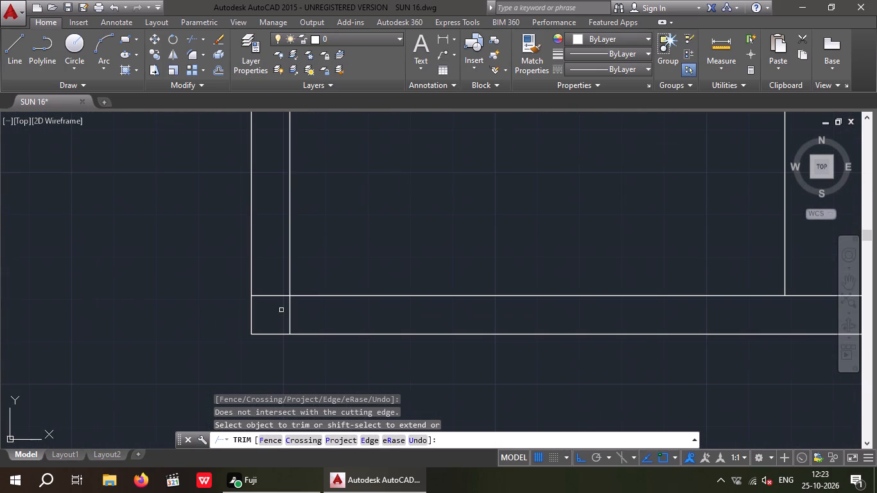
drag(301, 312, 281, 316)
click(280, 316)
drag(282, 316, 267, 297)
click(265, 286)
scroll(266, 296, down, 2)
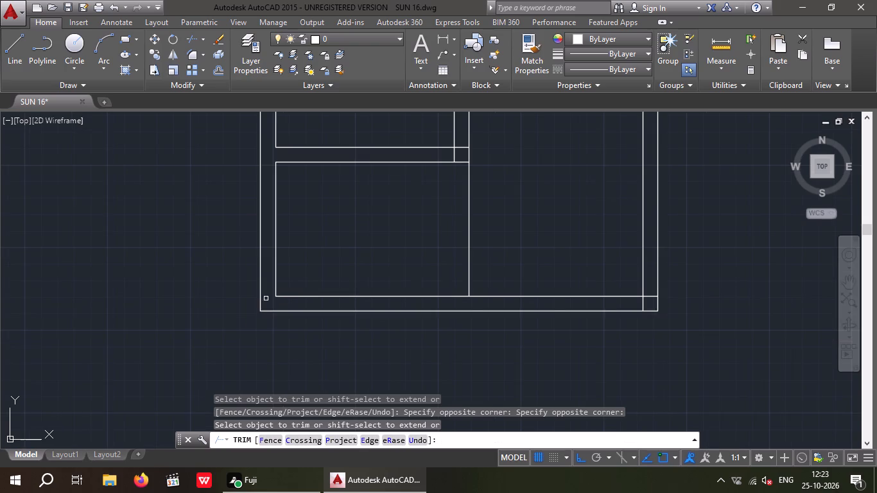
key(Escape)
key(Escape)
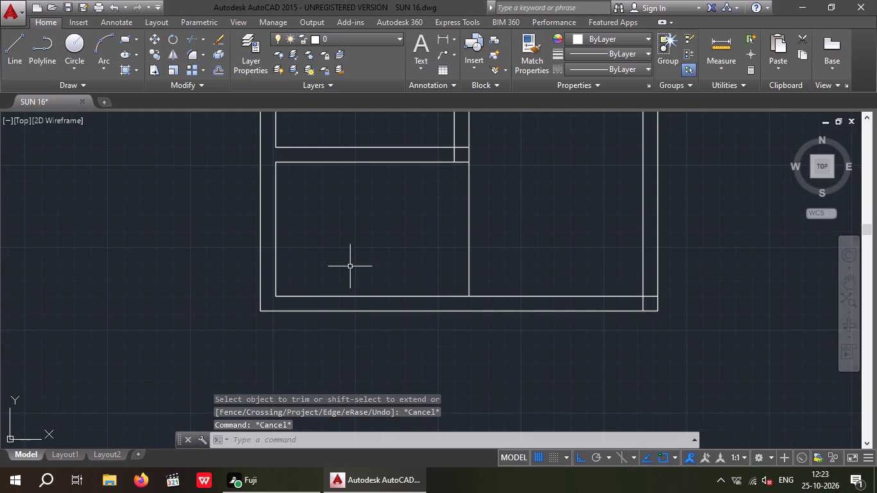
Draw a horizontal line across the bottom-left room from the midpoint of its left side to its right boundary line.
key(l)
key(space)
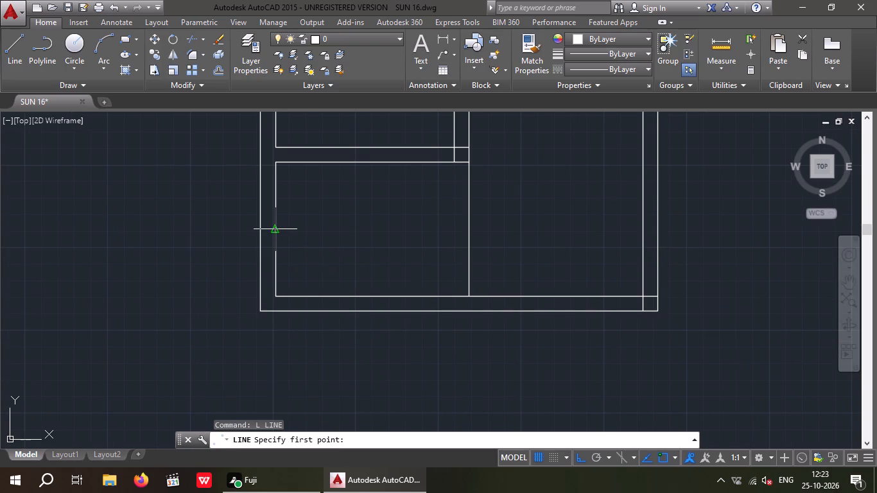
drag(274, 228, 320, 232)
click(468, 227)
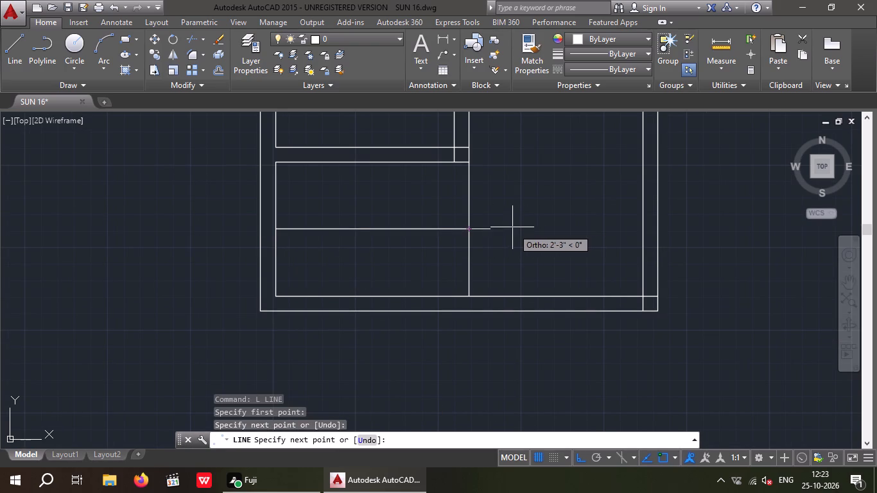
key(Escape)
key(Escape)
Offset the bottom-left room's left inner wall line 3' into the room to mark the stair landing.
key(o)
key(Return)
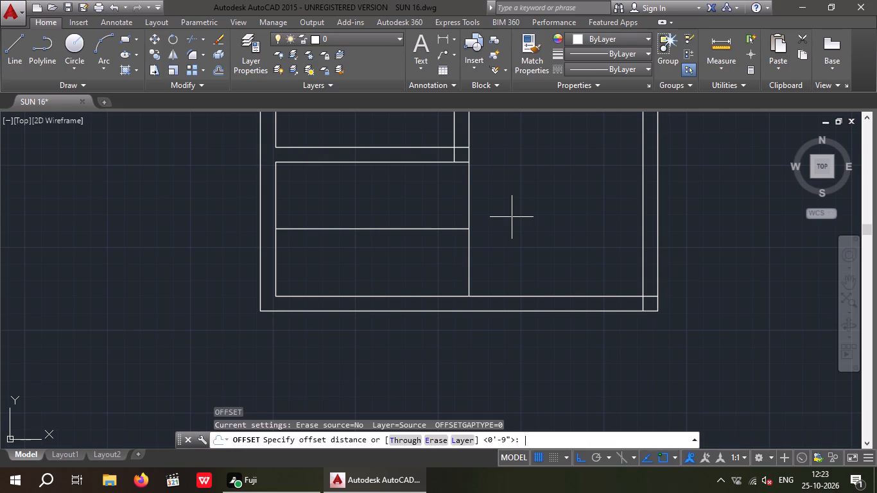
key(3)
key(apostrophe)
key(Return)
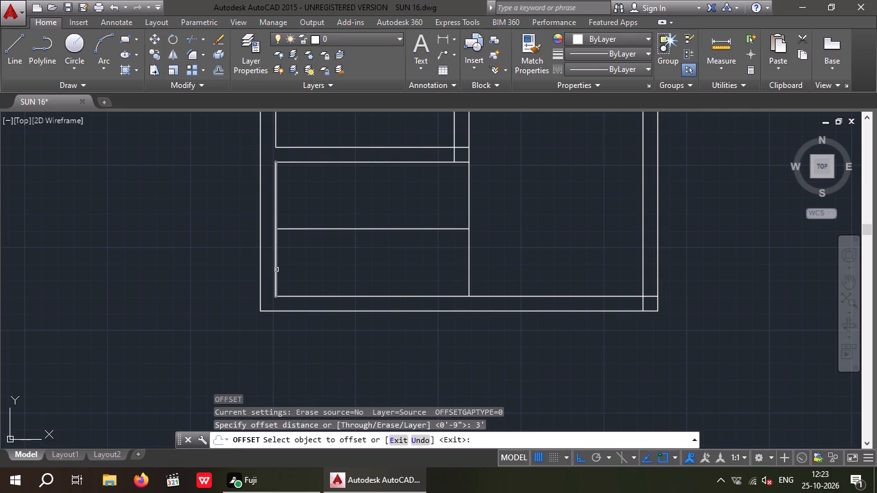
drag(276, 270, 309, 272)
click(343, 260)
key(Escape)
key(Escape)
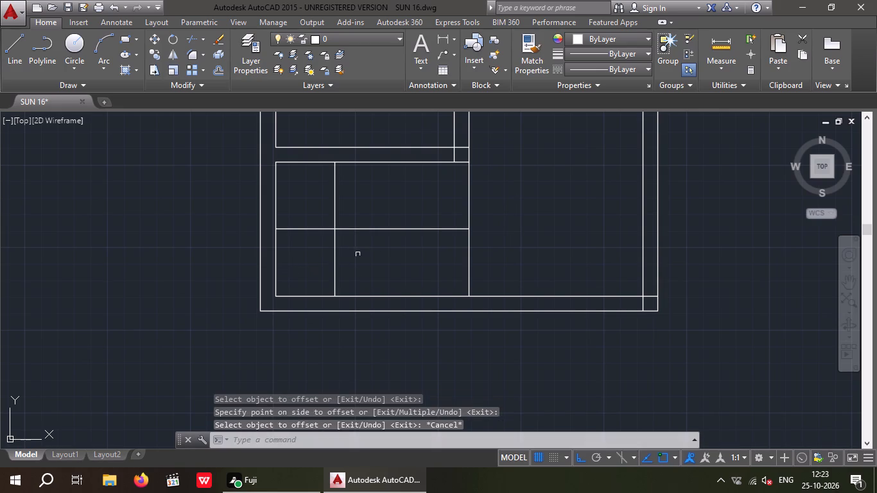
Offset the landing line successively at 9" spacing toward the room's right side, adding eight stair tread lines.
key(o)
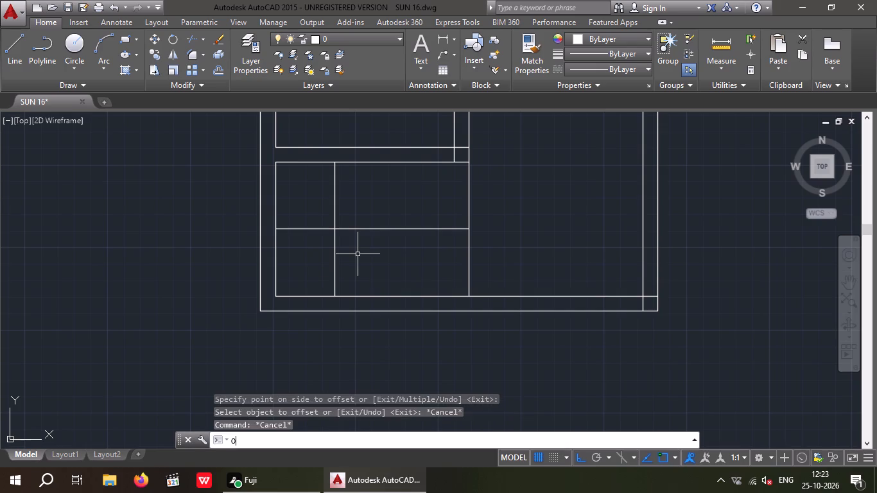
key(Return)
text(9")
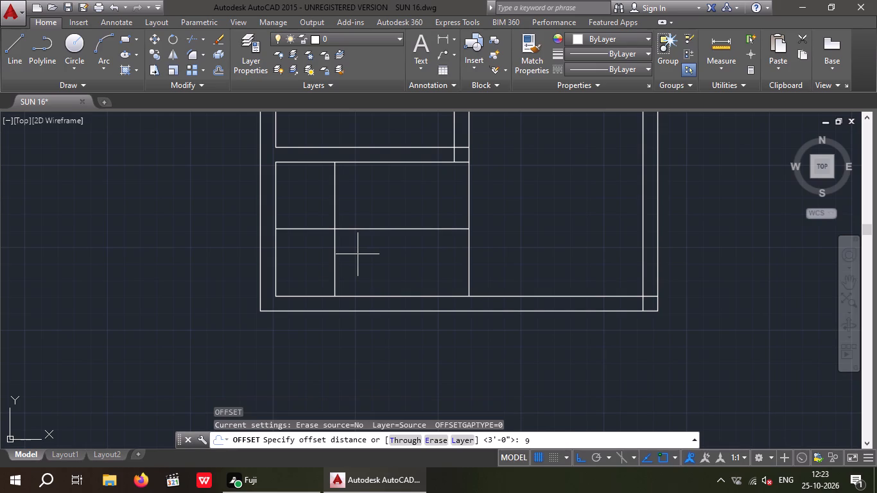
key(Return)
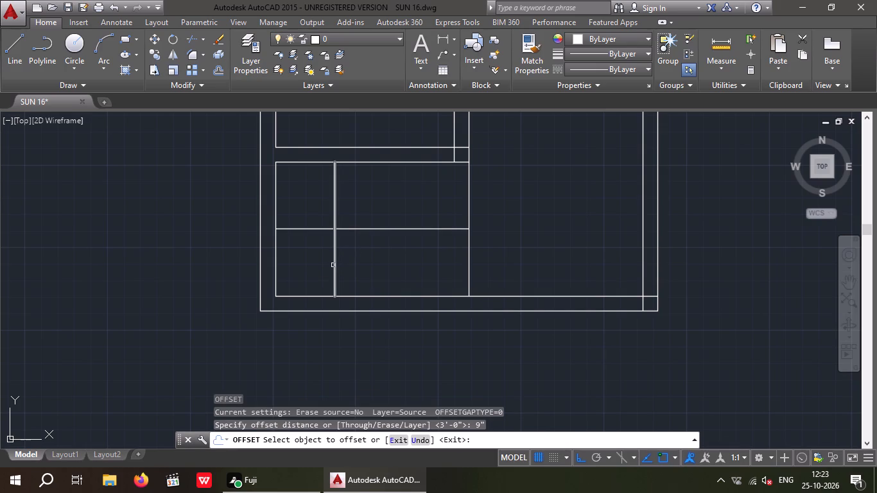
drag(333, 266, 355, 270)
drag(380, 264, 374, 266)
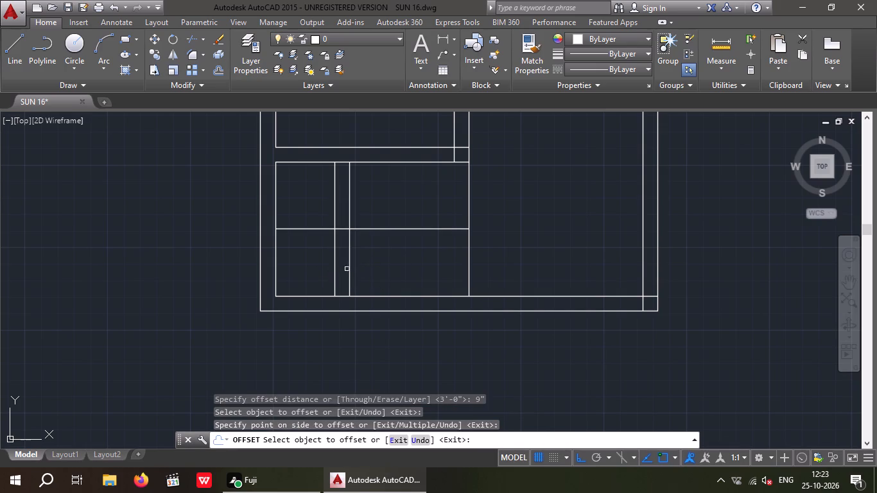
drag(349, 266, 372, 268)
drag(391, 266, 380, 270)
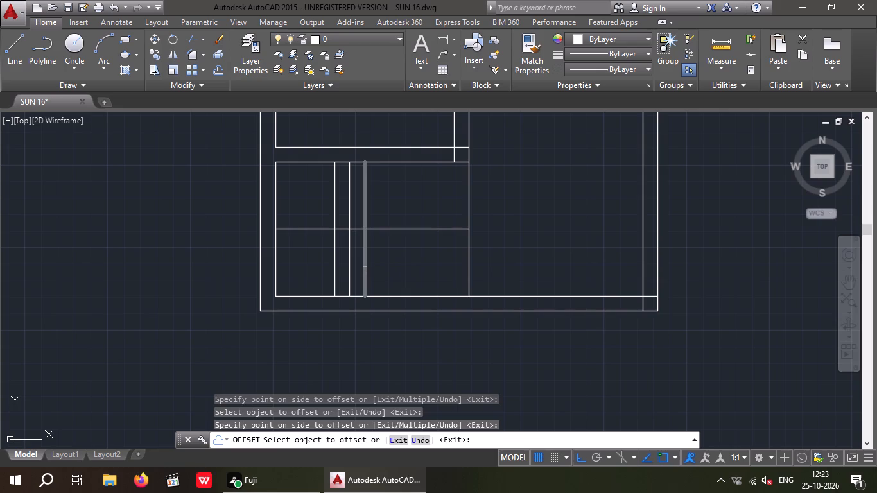
drag(365, 269, 389, 271)
drag(410, 265, 396, 270)
drag(379, 266, 396, 268)
drag(429, 263, 417, 266)
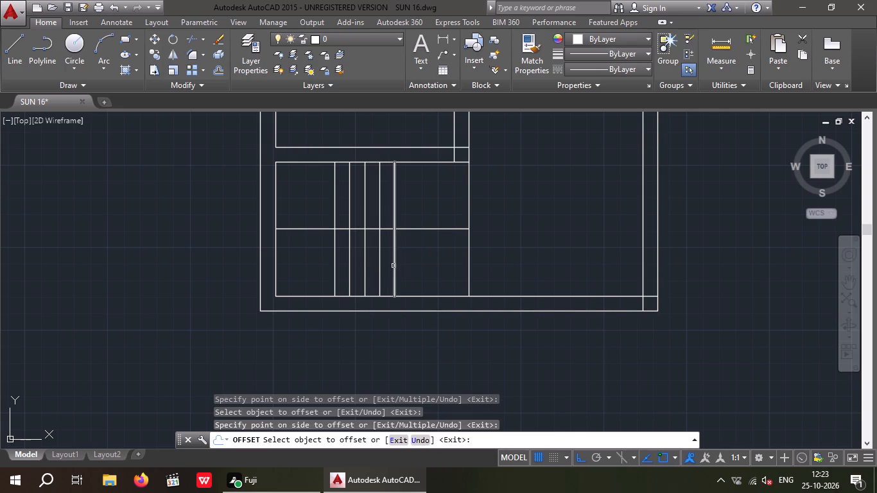
drag(394, 265, 412, 268)
drag(449, 259, 436, 264)
drag(408, 263, 420, 266)
drag(444, 262, 435, 266)
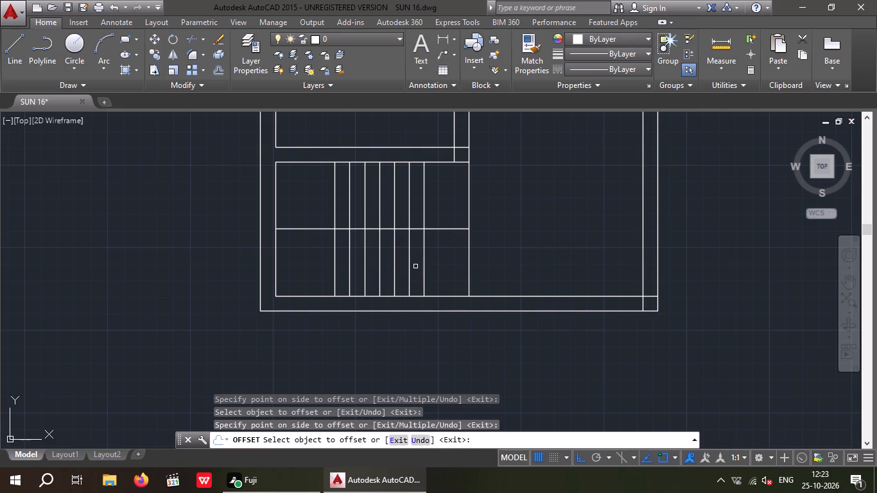
drag(425, 261, 450, 266)
click(469, 263)
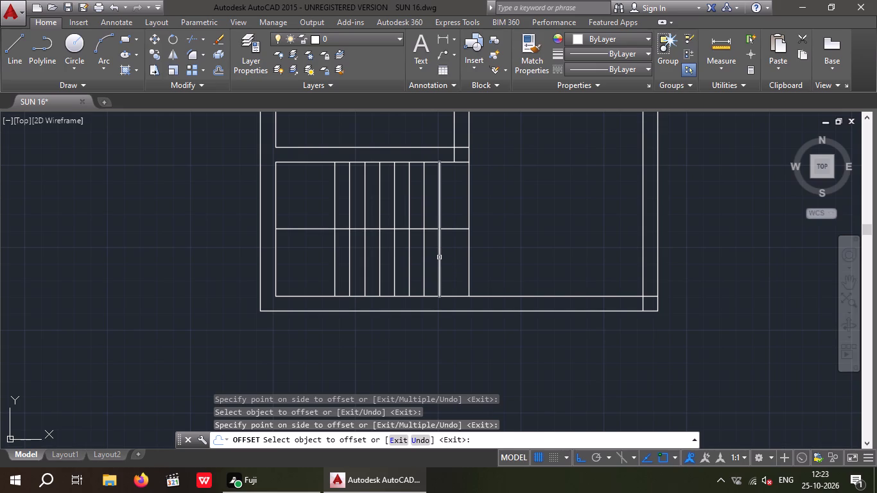
click(439, 257)
click(449, 259)
scroll(451, 259, down, 1)
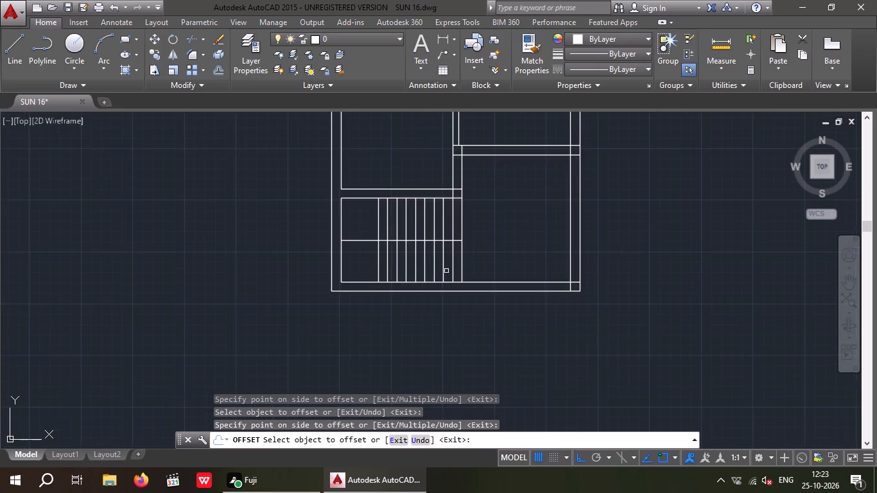
middle_drag(445, 273, 412, 313)
middle_click(468, 286)
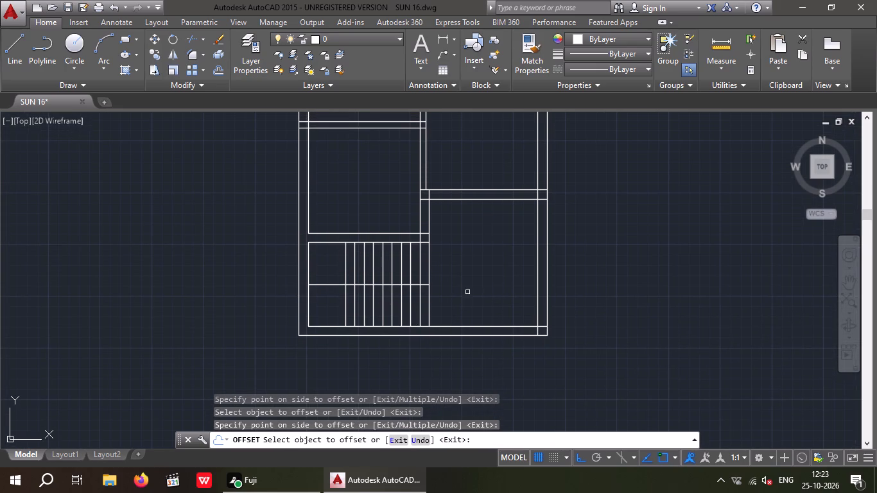
scroll(422, 266, up, 2)
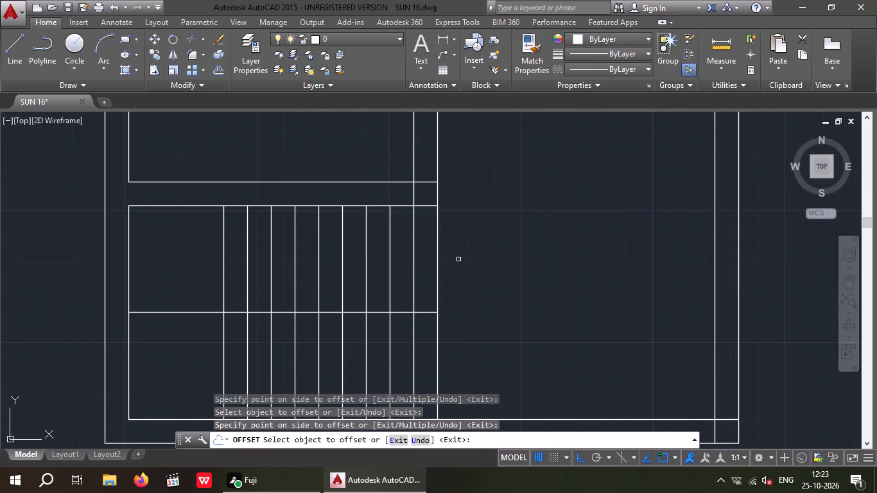
key(Escape)
key(Escape)
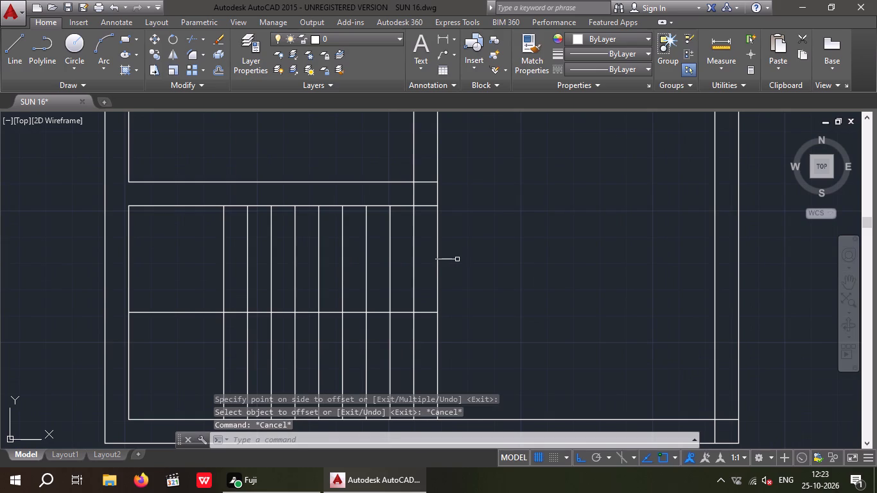
Delete the vertical line closing the staircase room's right end, below the lowest left cross wall.
key(t)
key(Escape)
key(Escape)
drag(455, 251, 442, 267)
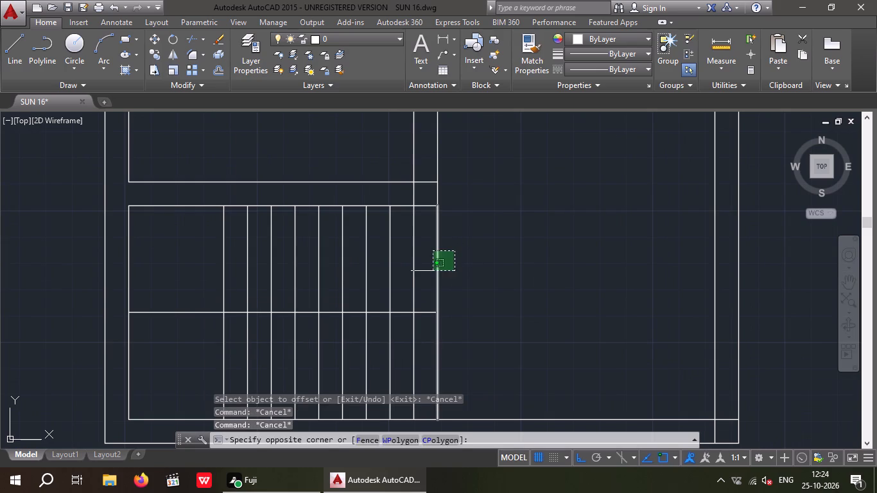
click(431, 272)
key(Delete)
Offset the staircase's horizontal middle line by 1" both above and below it.
scroll(431, 273, down, 2)
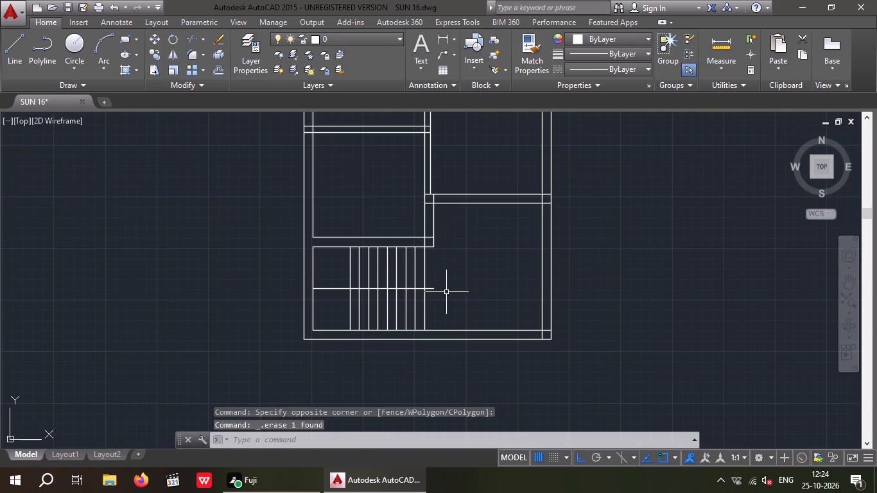
middle_click(444, 294)
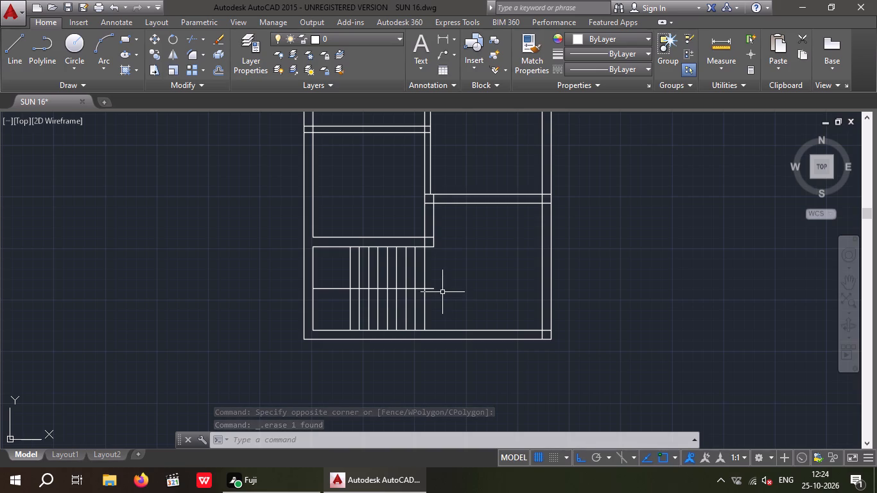
scroll(429, 290, up, 2)
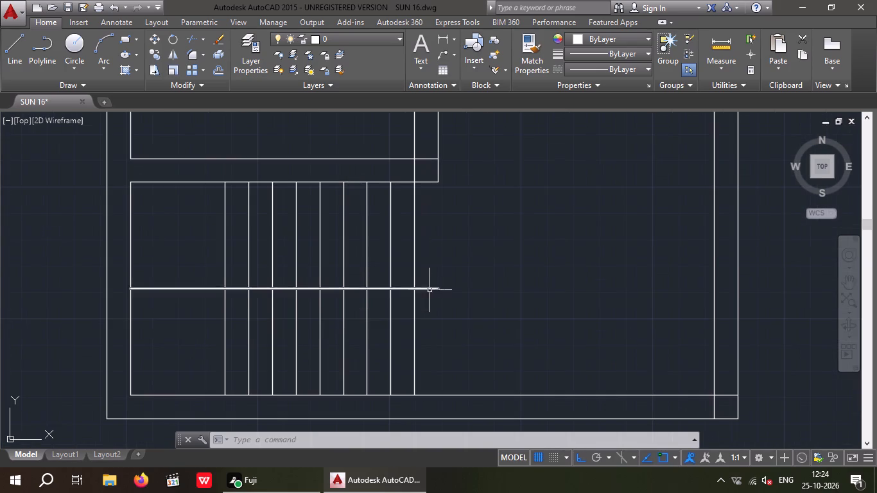
key(Escape)
key(o)
key(Return)
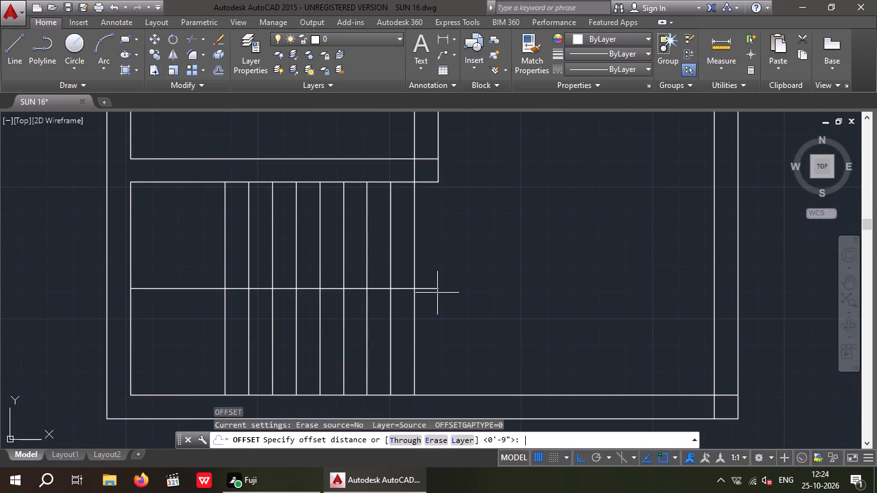
key(1)
key(shift+quotedbl)
key(Return)
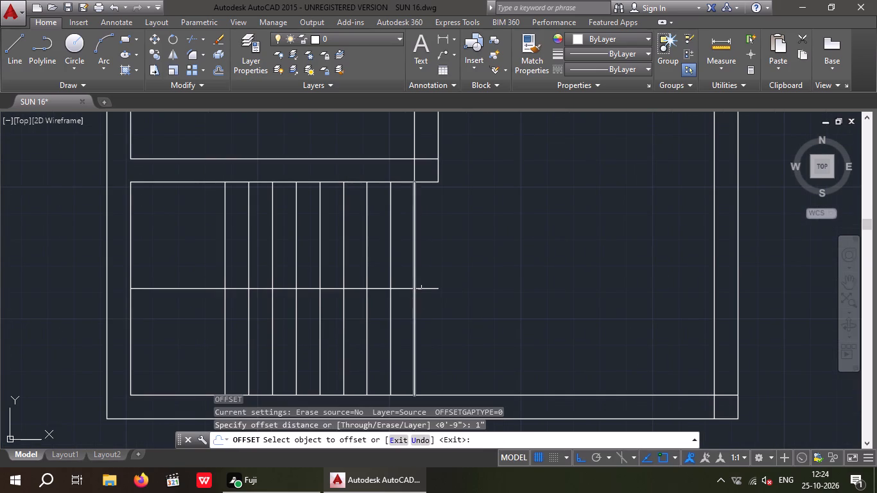
drag(428, 289, 430, 280)
click(435, 247)
scroll(428, 291, up, 2)
drag(421, 288, 424, 312)
click(427, 323)
scroll(433, 309, down, 2)
key(Escape)
key(Escape)
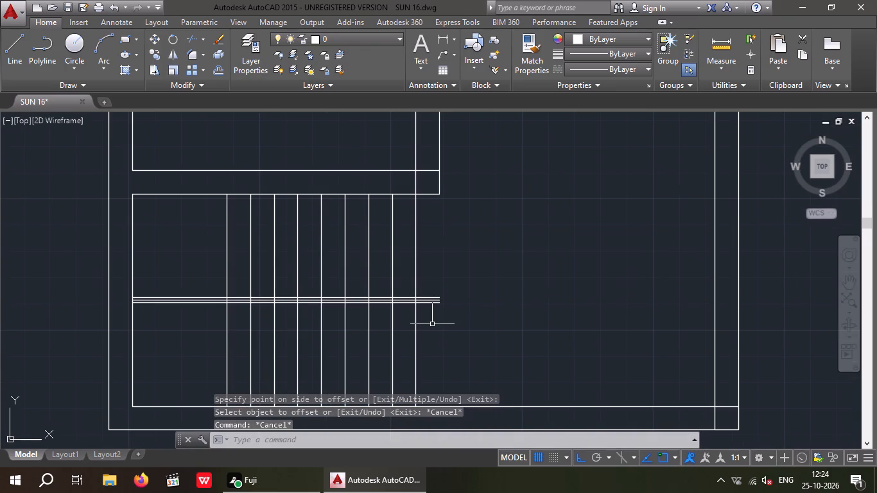
Trim the three horizontal middle lines across the stair landing, back to the landing line.
key(t)
key(r)
key(space)
key(space)
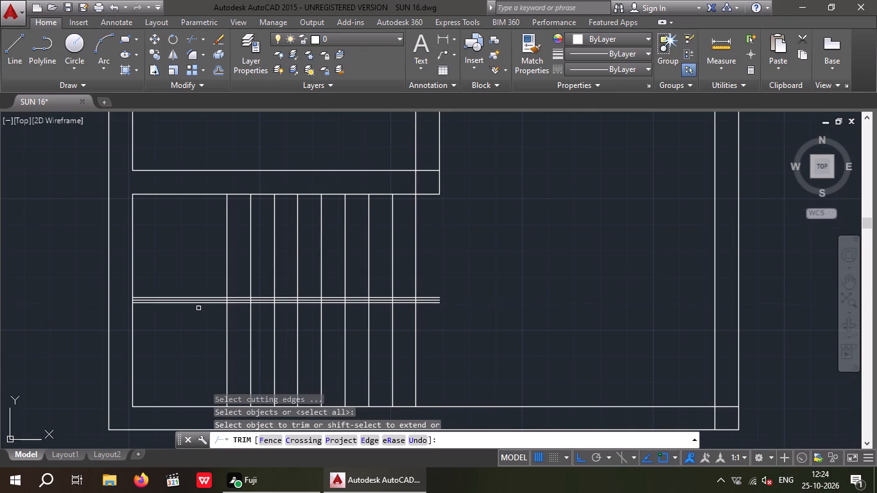
scroll(196, 299, up, 1)
drag(202, 349, 189, 340)
click(181, 278)
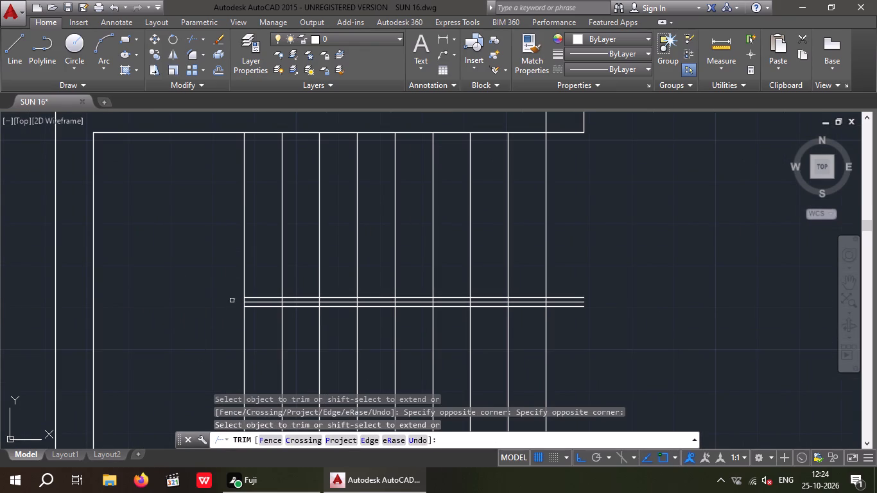
key(Escape)
key(Escape)
Delete the original centre line between the two 1" offset lines of the staircase.
scroll(261, 303, up, 4)
drag(273, 313, 252, 300)
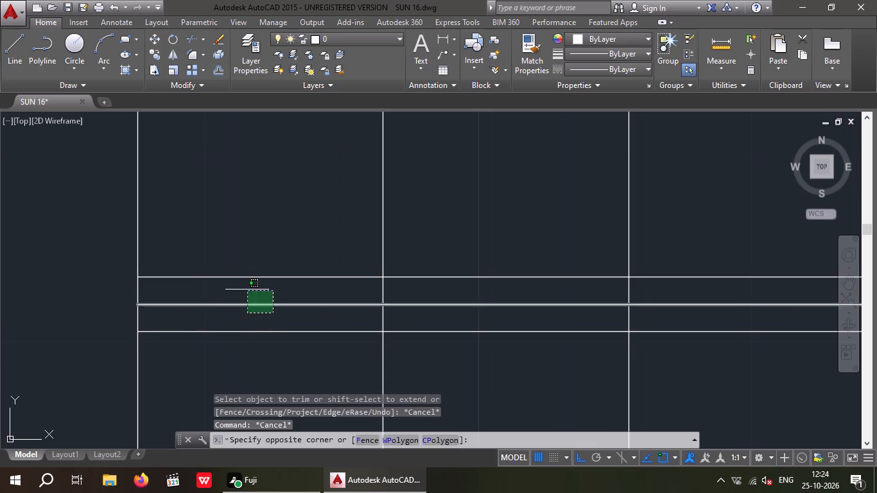
click(247, 290)
key(Delete)
scroll(243, 298, down, 4)
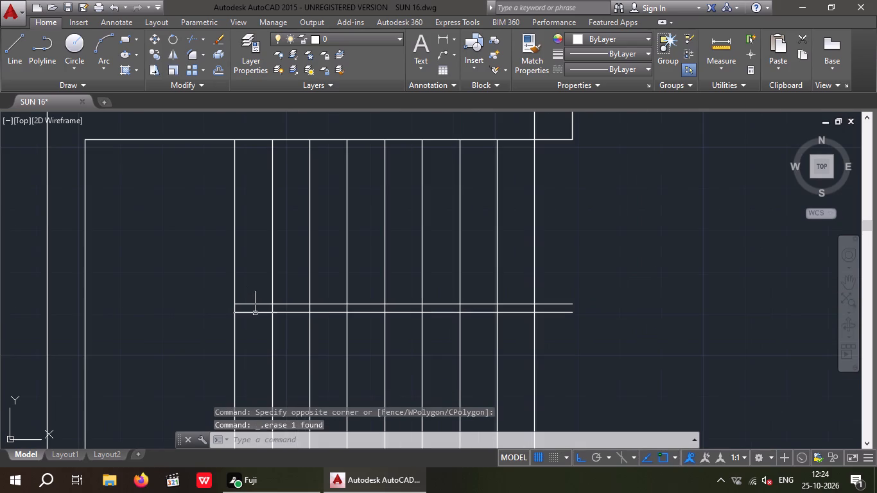
key(Escape)
key(Escape)
Trim the seven intermediate stair tread lines where they cross the gap between the two horizontal middle lines.
key(t)
key(r)
key(space)
key(space)
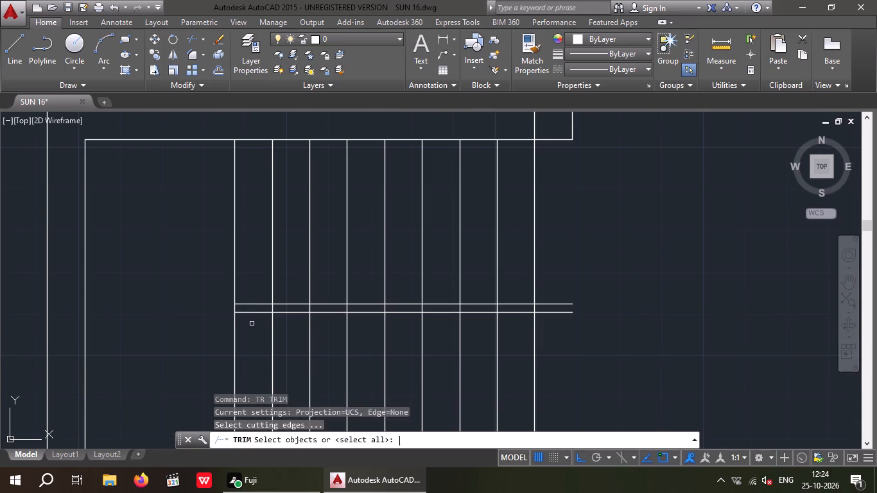
scroll(499, 313, up, 3)
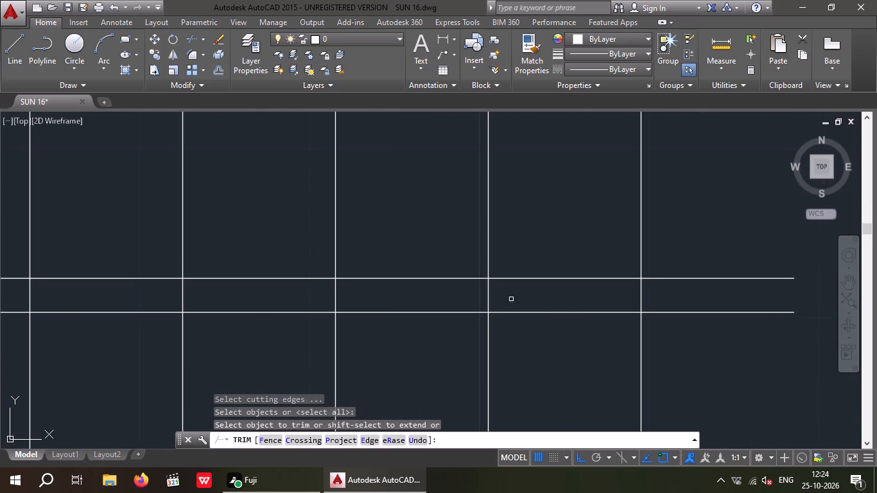
drag(502, 295, 438, 295)
click(312, 297)
middle_drag(263, 301, 461, 291)
drag(399, 282, 347, 282)
click(317, 283)
middle_drag(326, 290, 485, 282)
scroll(469, 282, down, 1)
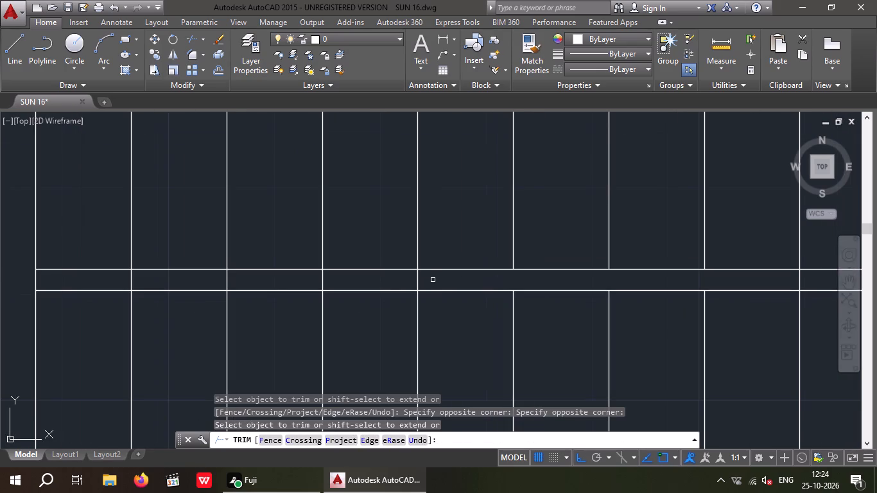
drag(430, 279, 404, 281)
click(386, 281)
drag(364, 282, 333, 282)
click(297, 279)
drag(266, 278, 223, 283)
click(193, 283)
drag(151, 287, 145, 286)
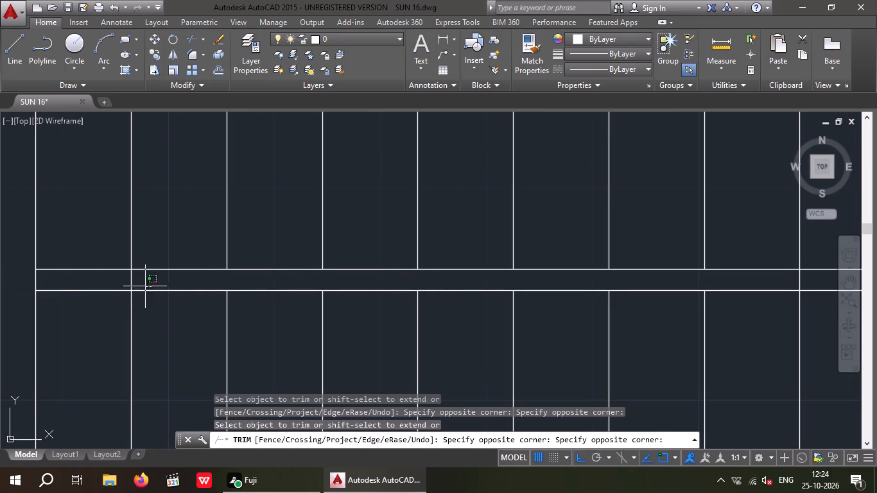
drag(145, 286, 142, 286)
click(121, 276)
Trim the ends of the two horizontal middle lines that extend past the rightmost stair tread line.
scroll(121, 279, down, 3)
scroll(334, 277, up, 2)
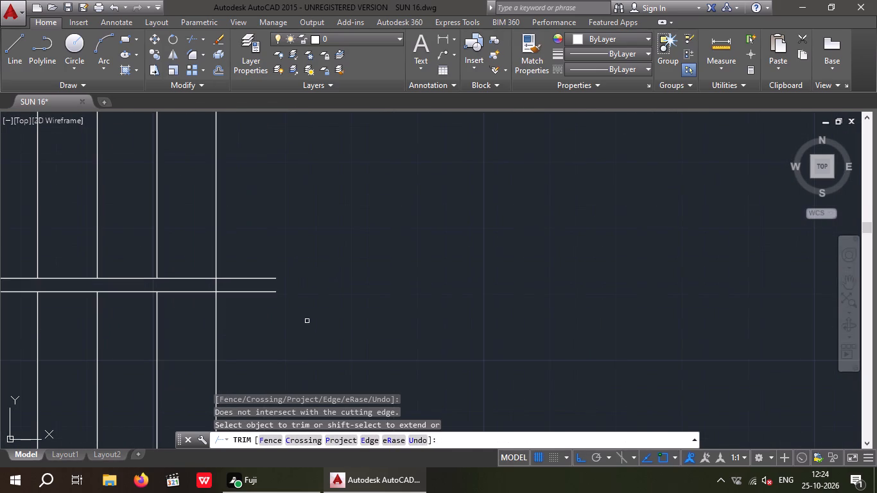
drag(306, 334, 279, 311)
click(270, 226)
scroll(295, 245, down, 2)
middle_drag(365, 270, 410, 273)
scroll(401, 261, down, 1)
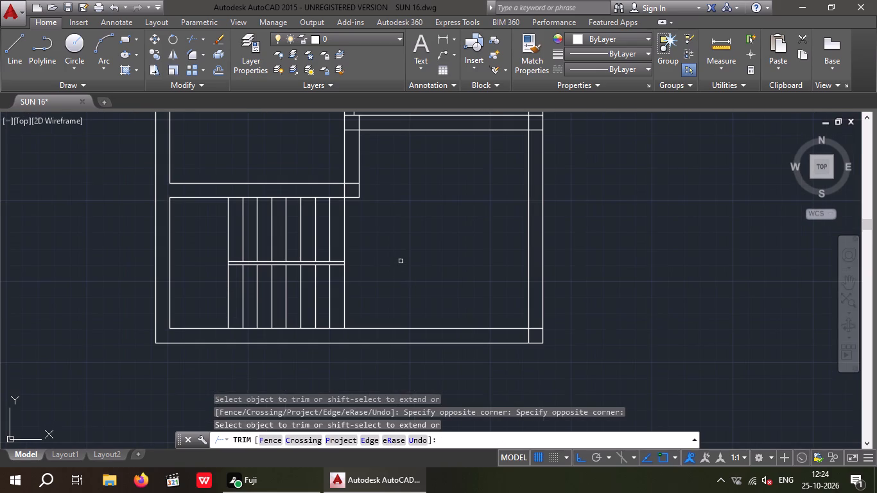
key(Escape)
key(Escape)
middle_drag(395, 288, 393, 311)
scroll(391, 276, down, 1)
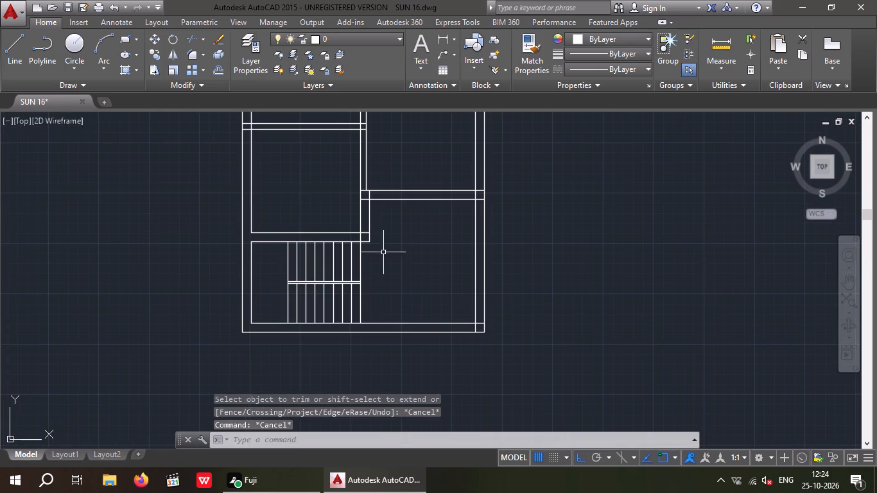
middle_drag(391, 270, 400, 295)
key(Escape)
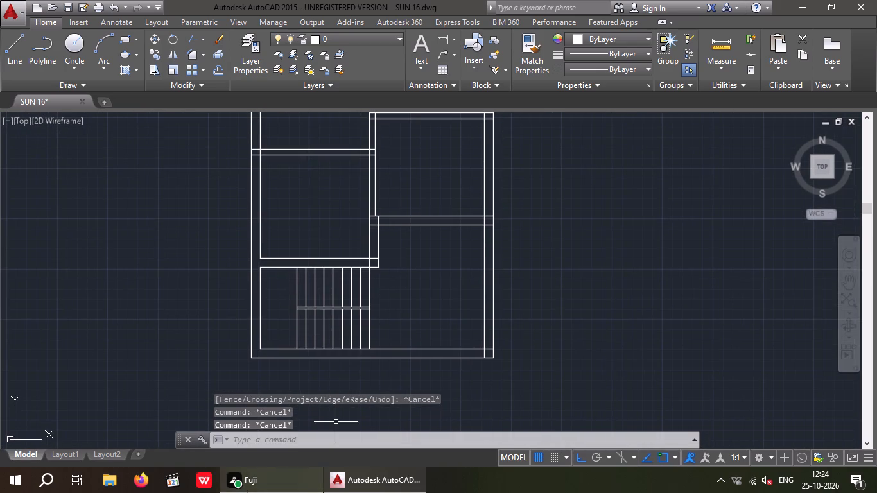
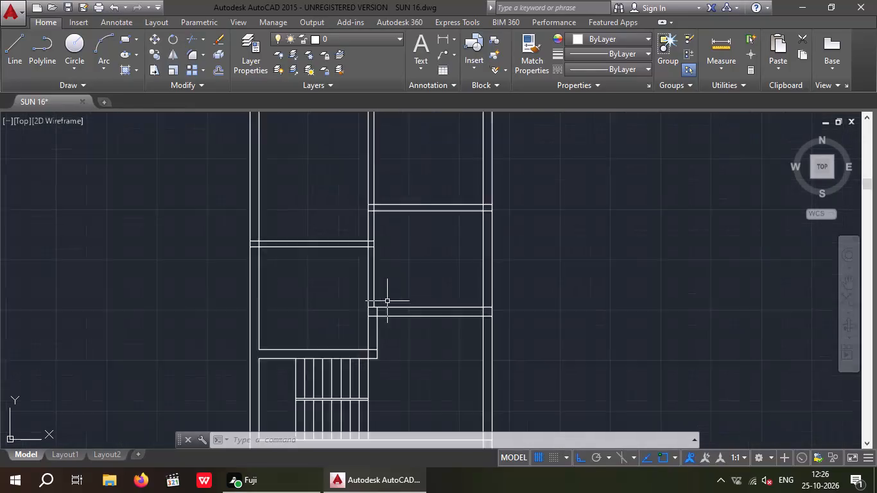
Offset the short vertical wall line just above the staircase's right corner 9" to the right.
scroll(387, 301, up, 1)
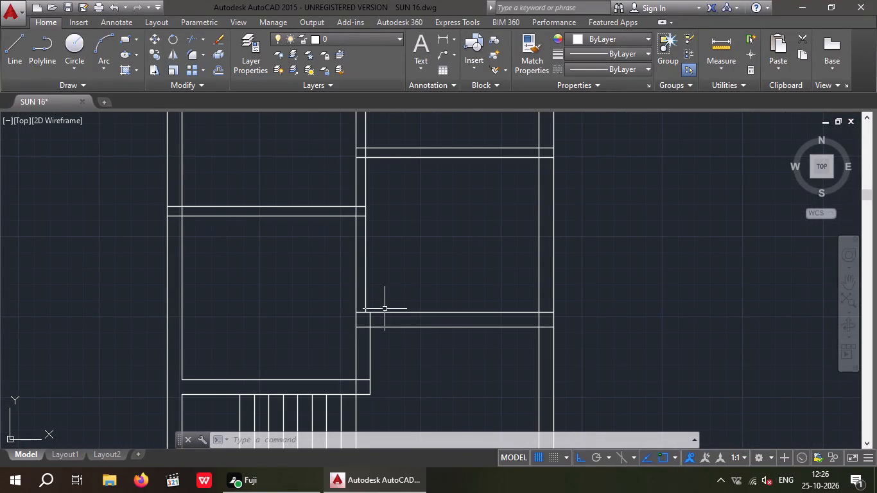
key(Escape)
key(Escape)
key(o)
key(Return)
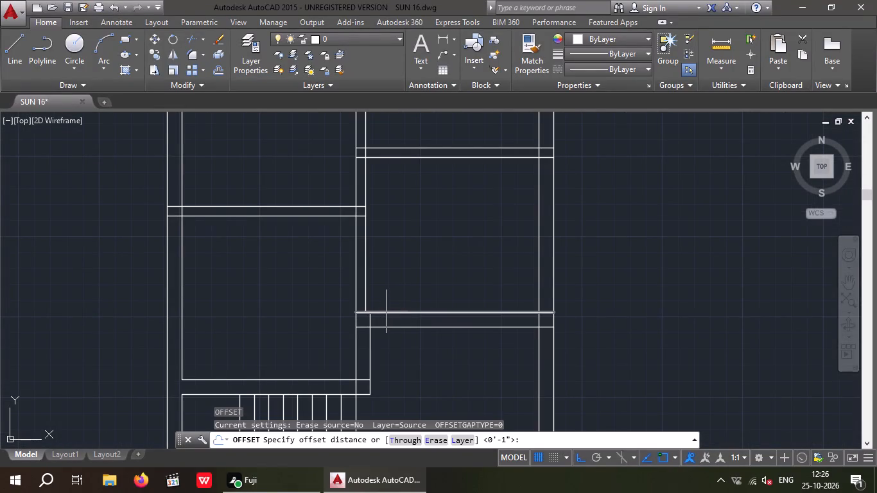
text(9")
key(Return)
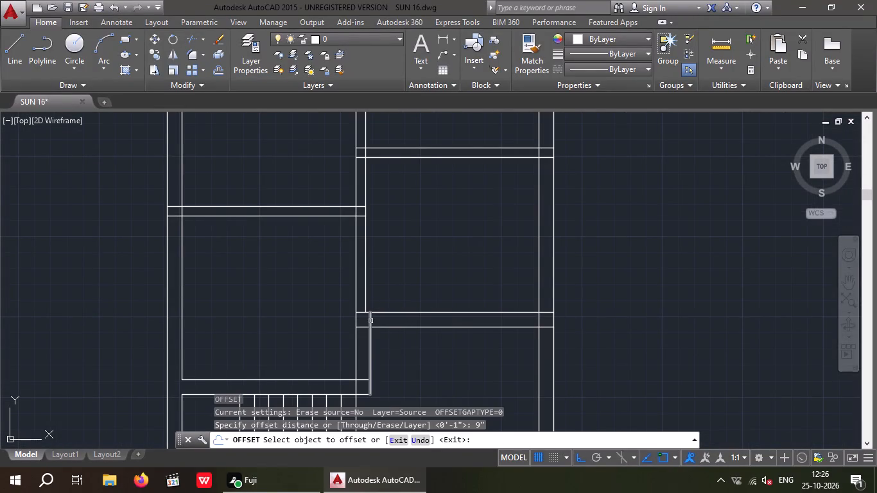
drag(370, 321, 379, 324)
click(423, 333)
key(Escape)
key(Escape)
Trim the new 9" offset line below the 9" horizontal wall, leaving a short door jamb across the wall.
key(t)
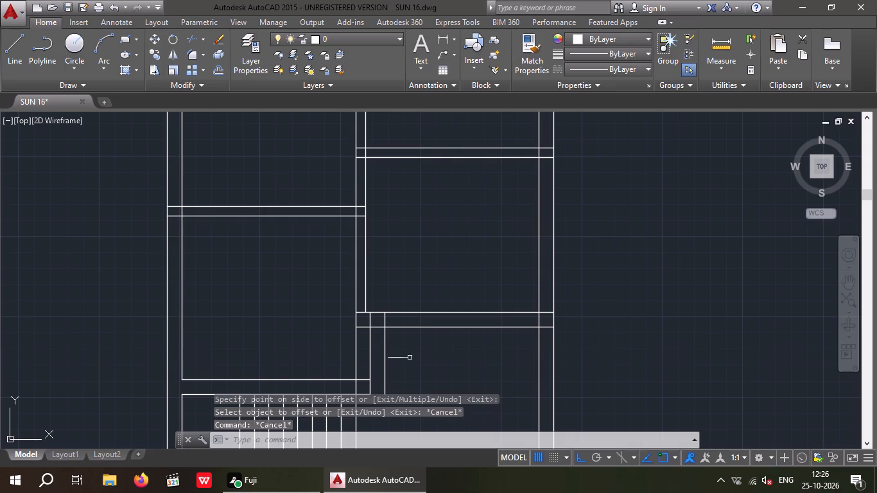
key(r)
key(space)
key(space)
click(384, 358)
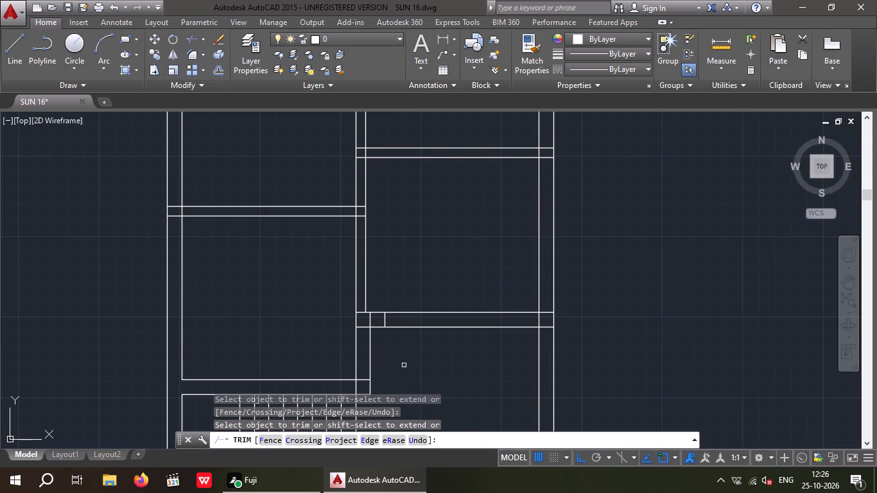
key(Escape)
key(Escape)
Offset the short jamb line in the 9" horizontal wall 3'6" to the right.
key(o)
key(Return)
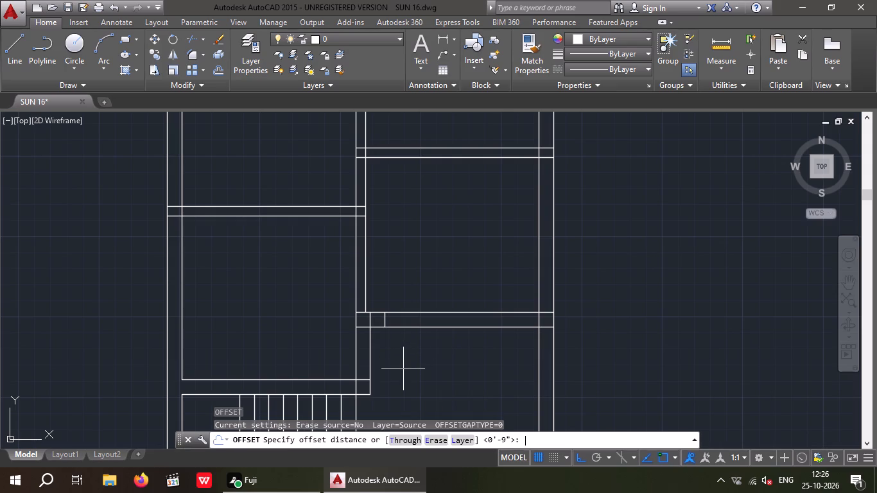
text(3'6")
key(Return)
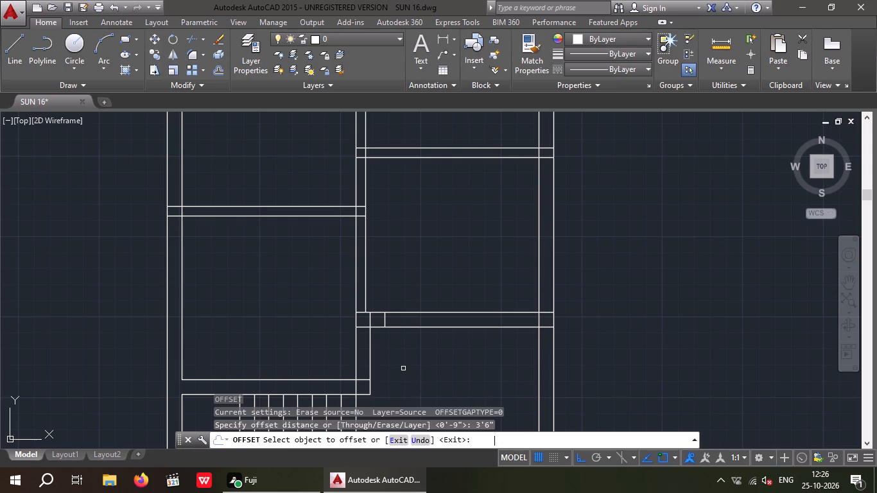
scroll(407, 333, up, 3)
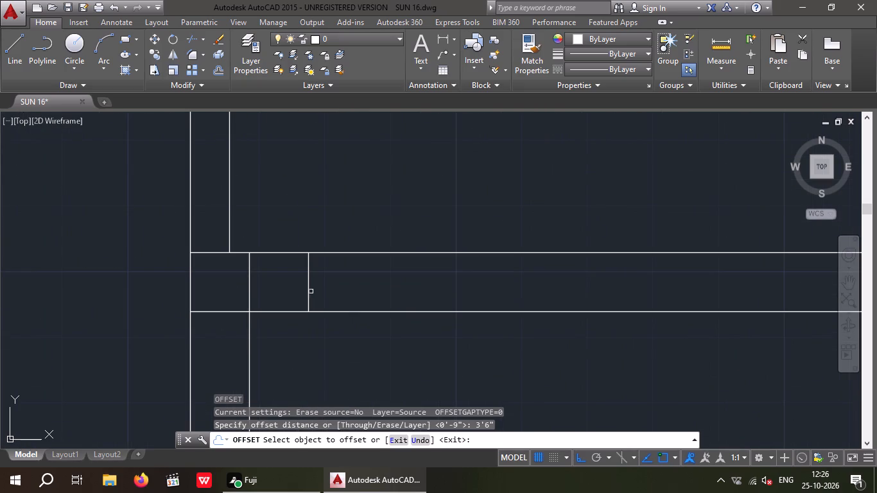
drag(309, 289, 333, 291)
click(384, 284)
scroll(391, 276, down, 3)
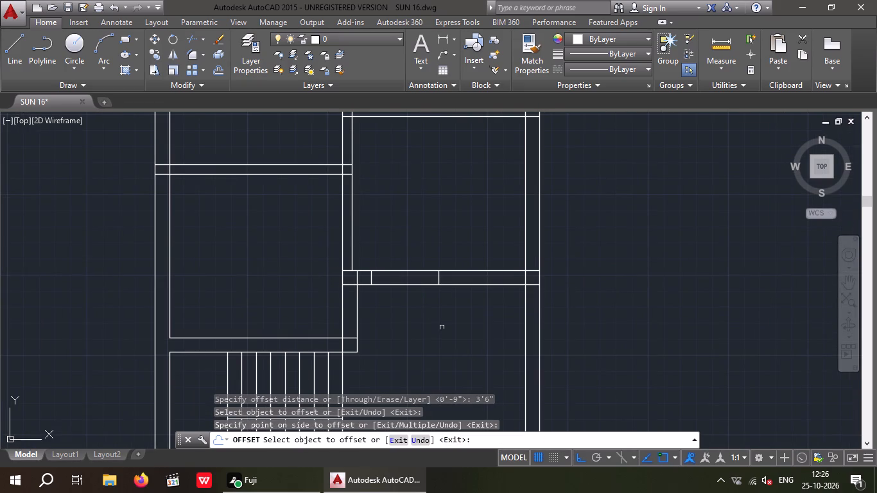
middle_drag(430, 324, 426, 342)
key(Escape)
key(Escape)
key(Escape)
Trim the vertical line and the upper wall line inside the junction of the 9" horizontal wall and the central vertical wall.
text(TR)
key(space)
key(space)
scroll(345, 298, up, 3)
drag(381, 284, 345, 303)
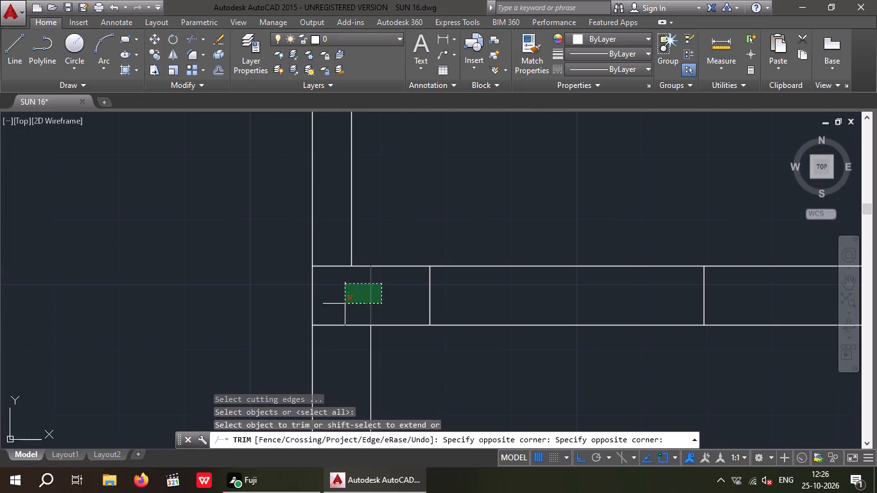
click(345, 304)
drag(335, 290, 335, 282)
click(330, 242)
scroll(330, 242, down, 3)
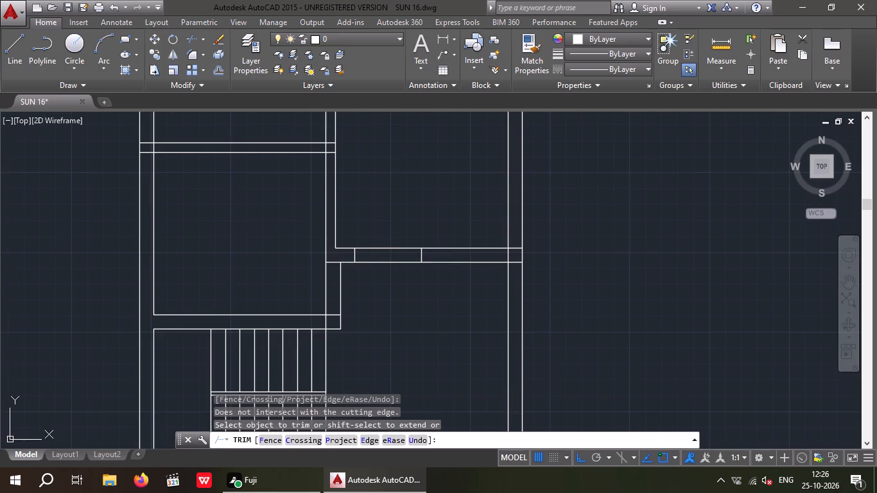
Trim both wall lines between the two jamb lines to open the 3'6" doorway.
drag(404, 284, 389, 274)
click(378, 216)
Trim the leftover lower wall line segment inside the junction beside the doorway's left jamb.
scroll(378, 218, down, 2)
middle_drag(386, 249, 369, 286)
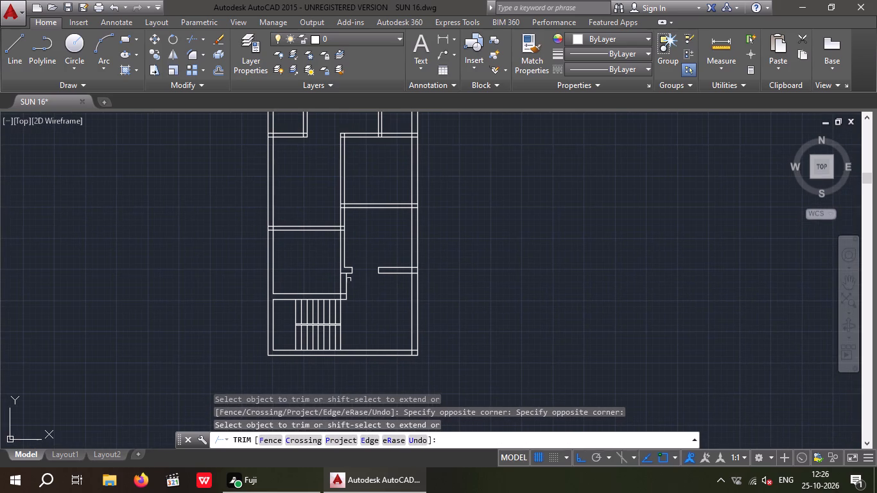
scroll(345, 270, up, 4)
drag(331, 300, 329, 293)
click(324, 266)
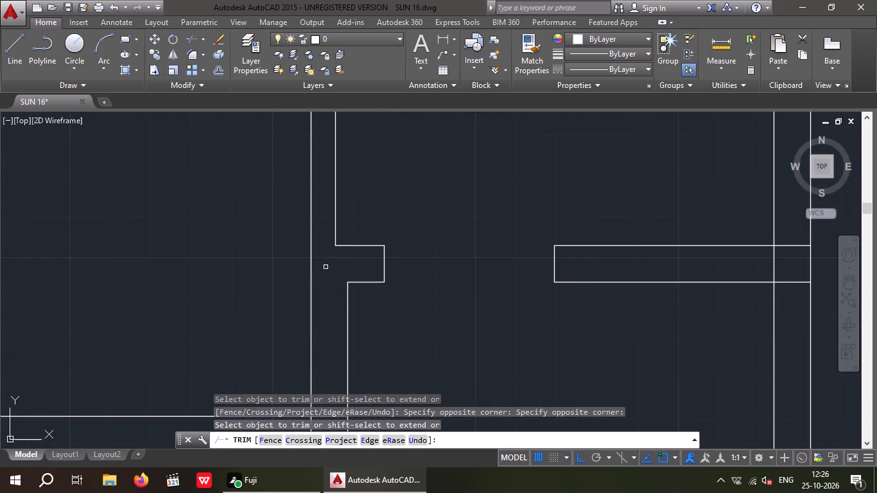
Trim the overlapping vertical and horizontal lines inside the wall corner above the staircase's right end.
scroll(326, 267, down, 3)
scroll(327, 309, up, 4)
drag(310, 294, 283, 309)
drag(281, 310, 292, 309)
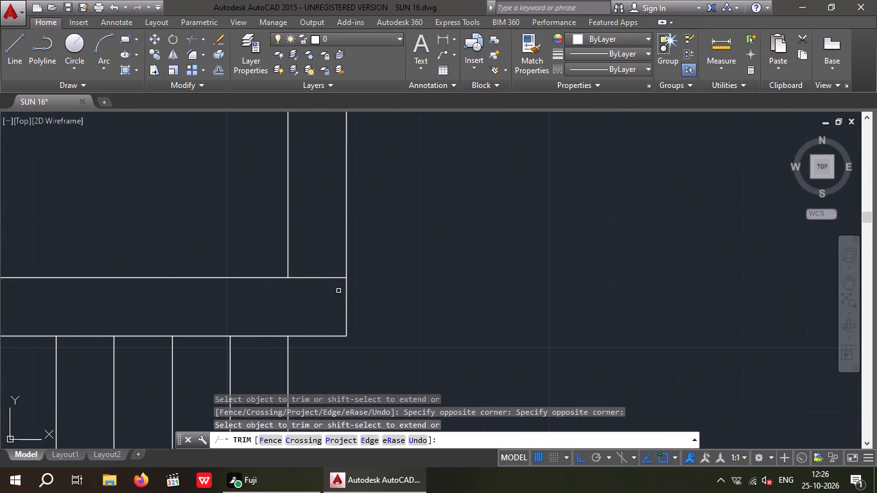
click(338, 291)
click(325, 264)
scroll(323, 269, down, 3)
middle_drag(369, 279, 340, 295)
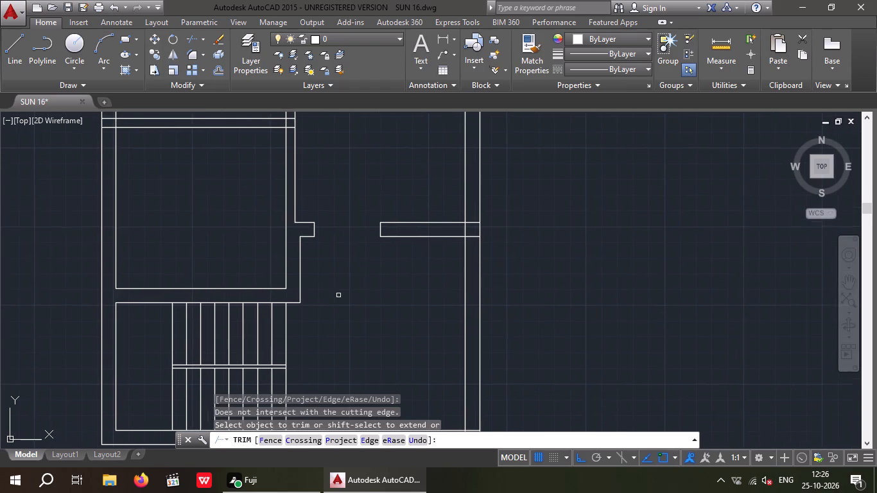
Trim the overlapping lines where the 9" doorway wall meets the right exterior wall.
scroll(360, 292, down, 1)
scroll(429, 250, up, 3)
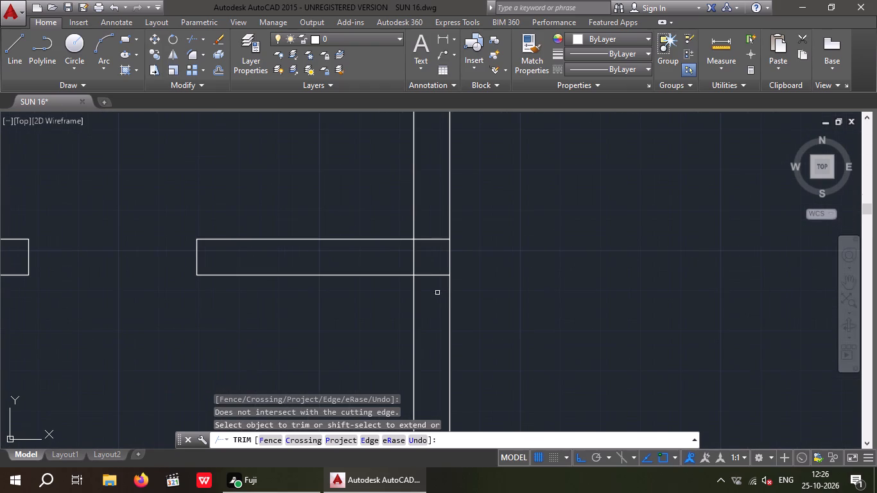
drag(436, 282, 426, 263)
click(421, 223)
drag(433, 238, 406, 261)
click(406, 261)
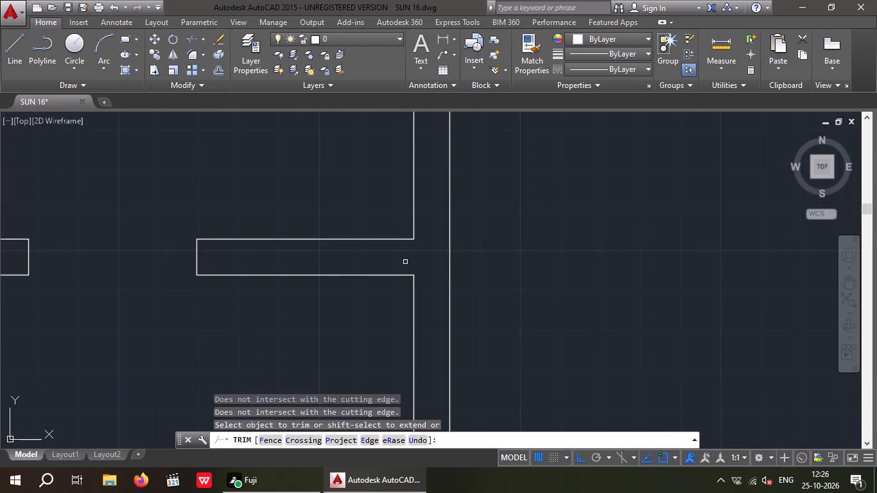
scroll(406, 261, down, 3)
middle_drag(387, 285, 394, 325)
key(Escape)
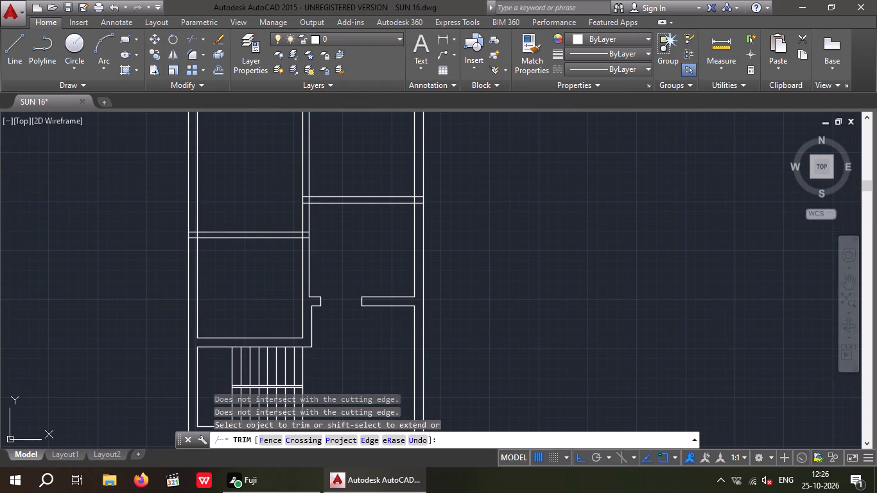
key(Escape)
Measure the vertical distance along the central wall between the right-hand and left-hand horizontal interior walls above the doorway.
middle_drag(339, 239, 347, 297)
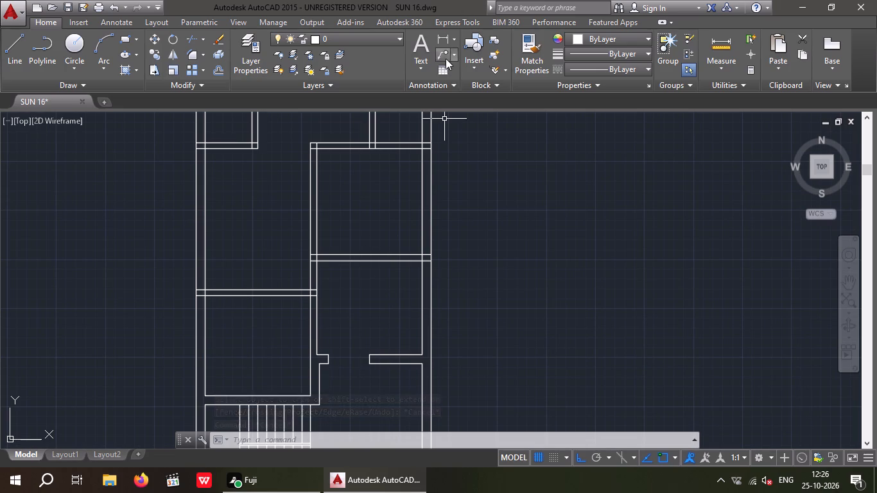
click(440, 42)
scroll(319, 270, up, 5)
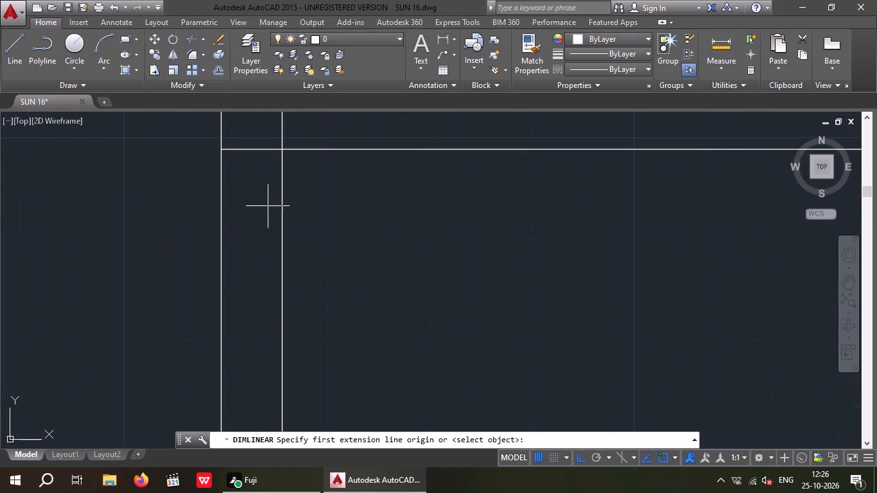
click(279, 152)
scroll(280, 152, down, 4)
scroll(282, 200, up, 4)
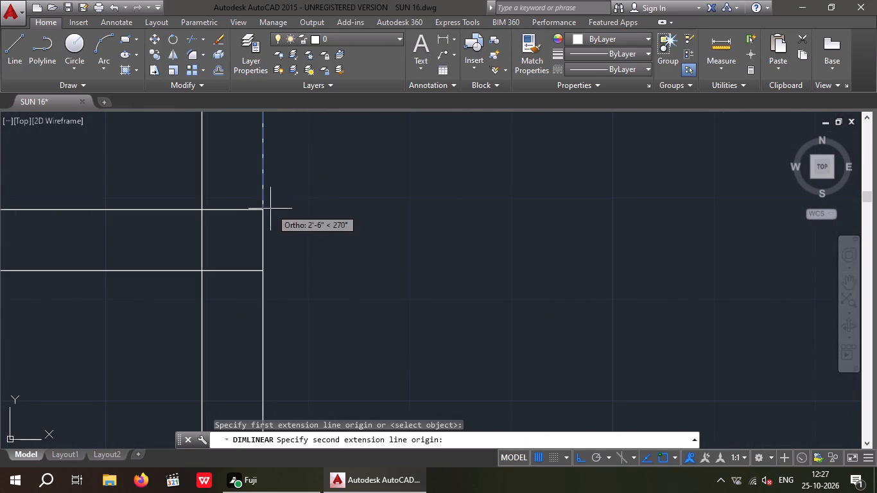
click(266, 212)
middle_drag(304, 223, 300, 325)
scroll(291, 275, down, 2)
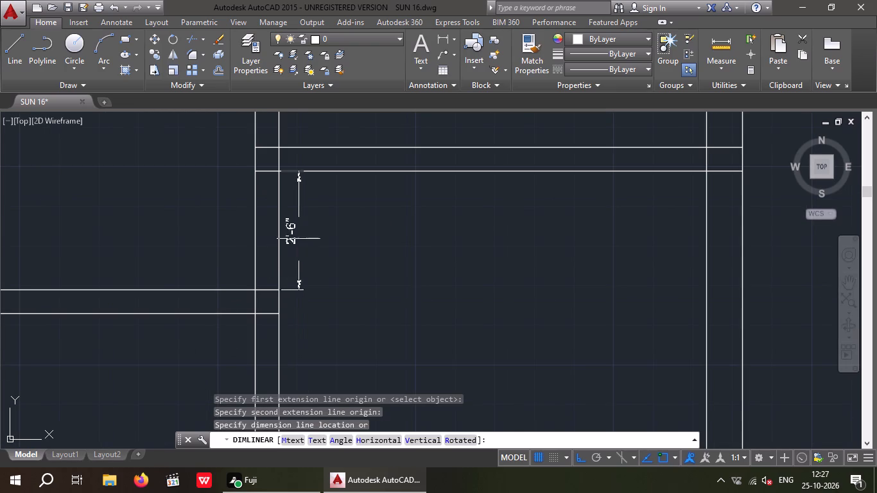
key(Escape)
key(Escape)
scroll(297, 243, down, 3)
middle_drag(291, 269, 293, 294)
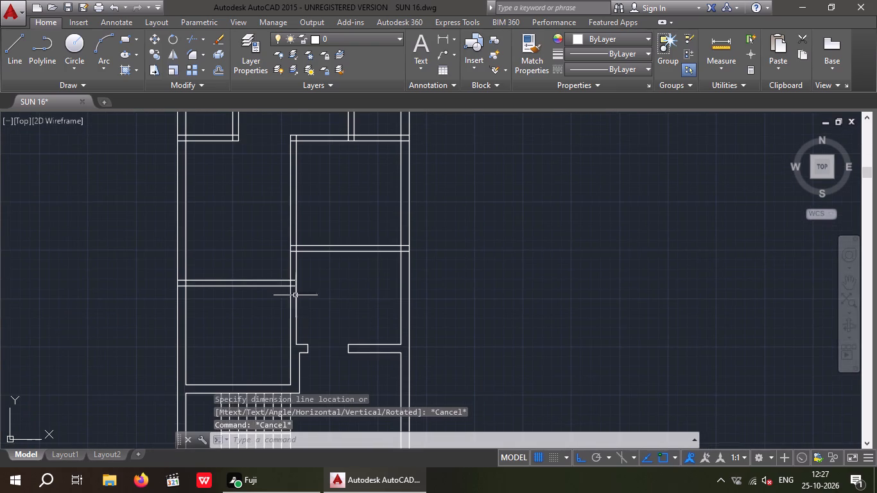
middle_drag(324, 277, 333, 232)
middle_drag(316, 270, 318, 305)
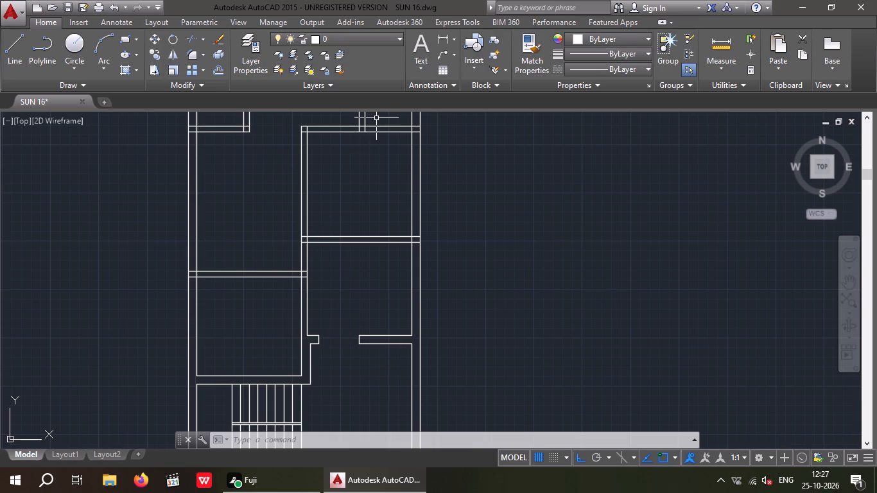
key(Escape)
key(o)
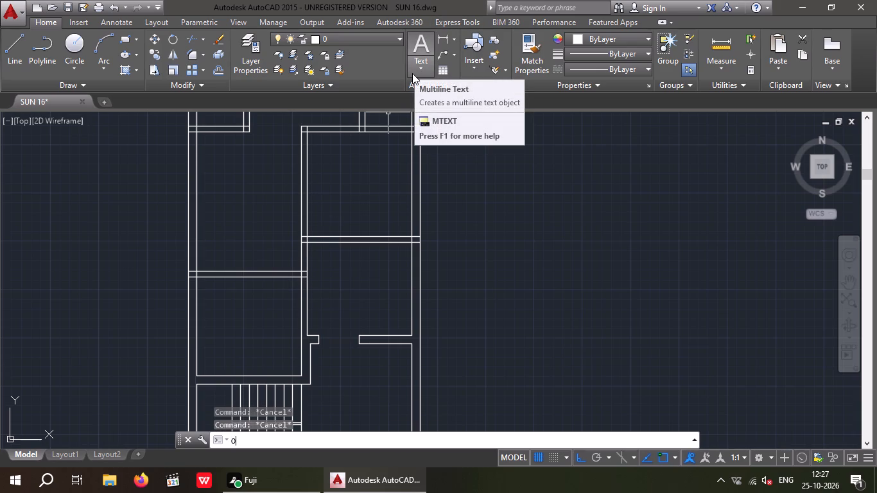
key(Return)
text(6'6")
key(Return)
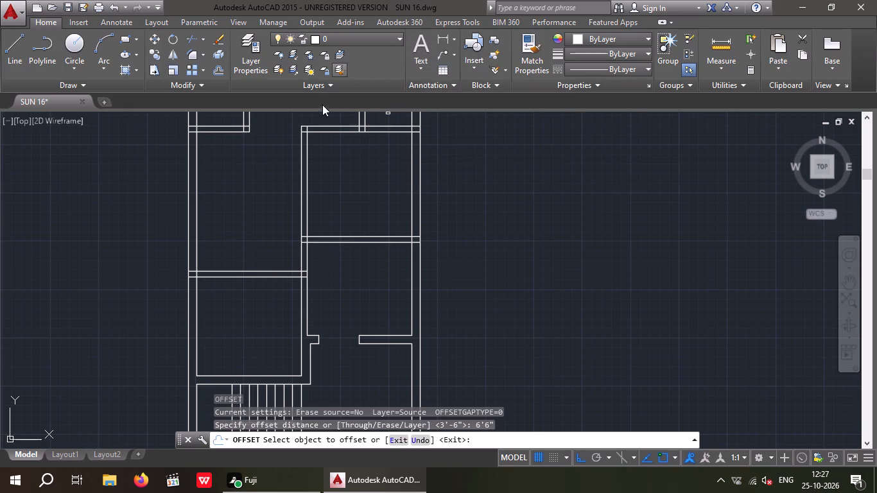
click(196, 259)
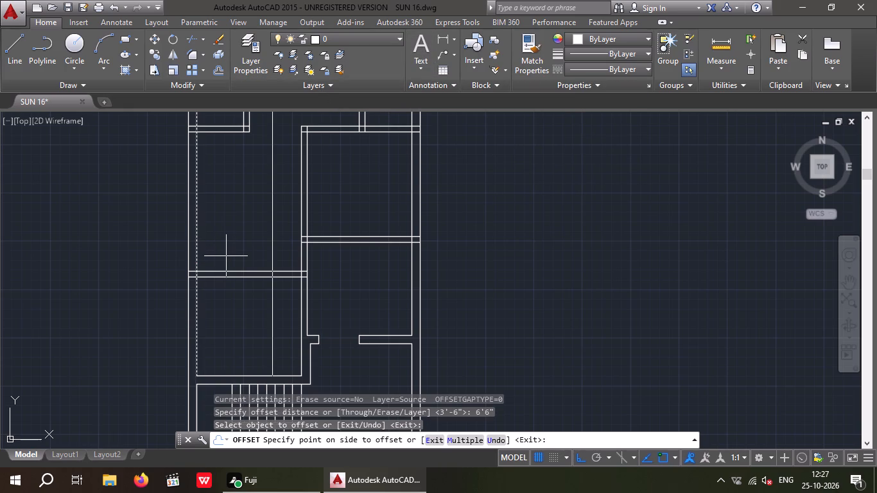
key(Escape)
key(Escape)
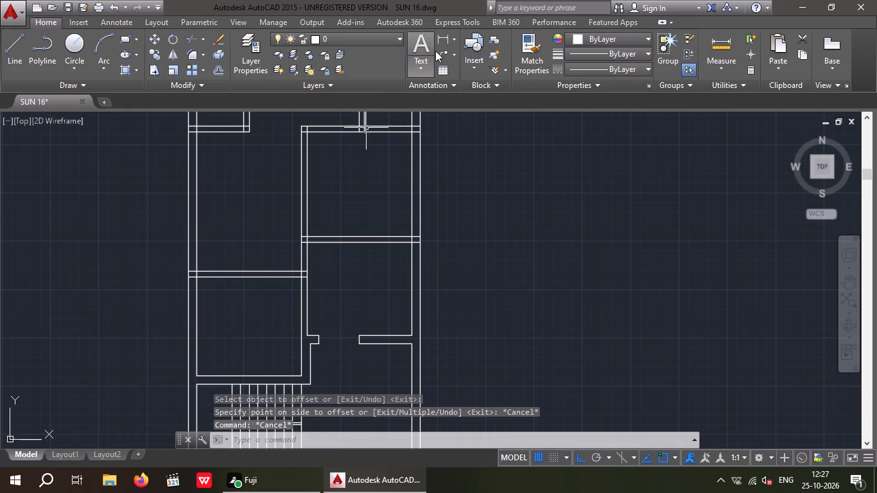
Measure the inside width of the left room directly above the staircase.
click(441, 43)
scroll(206, 282, up, 2)
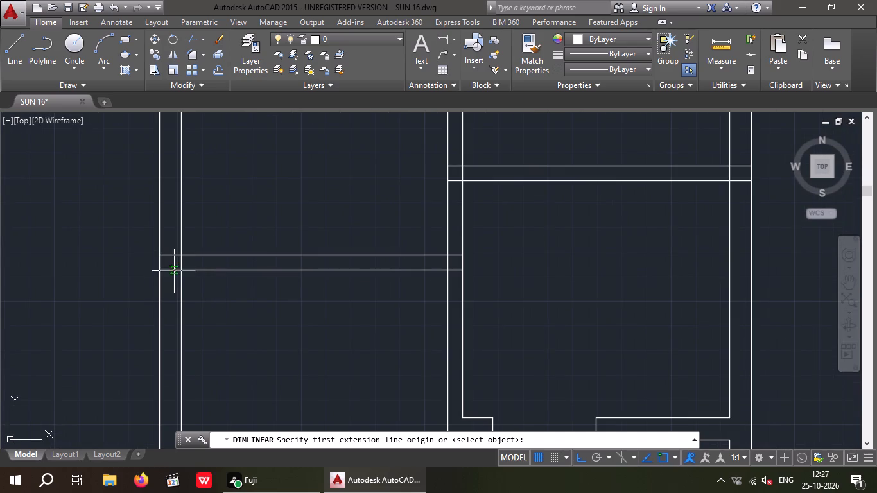
drag(184, 273, 214, 275)
drag(447, 270, 424, 300)
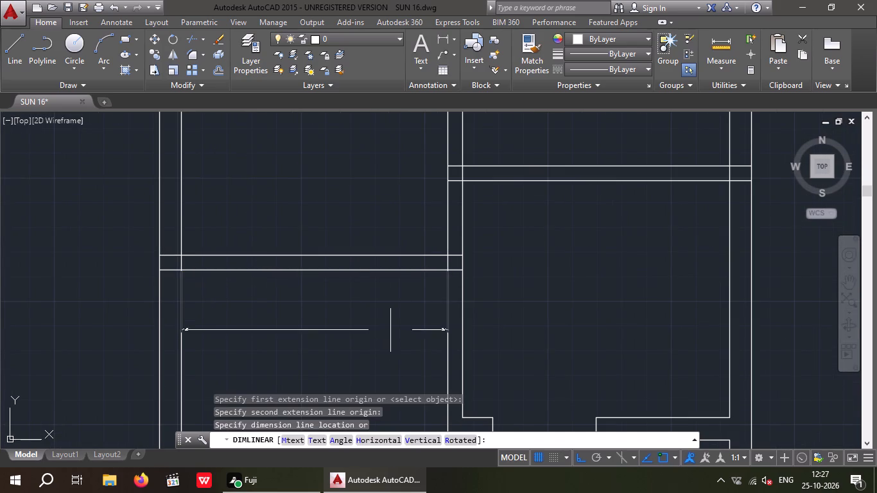
scroll(367, 315, up, 3)
scroll(368, 302, down, 5)
key(Escape)
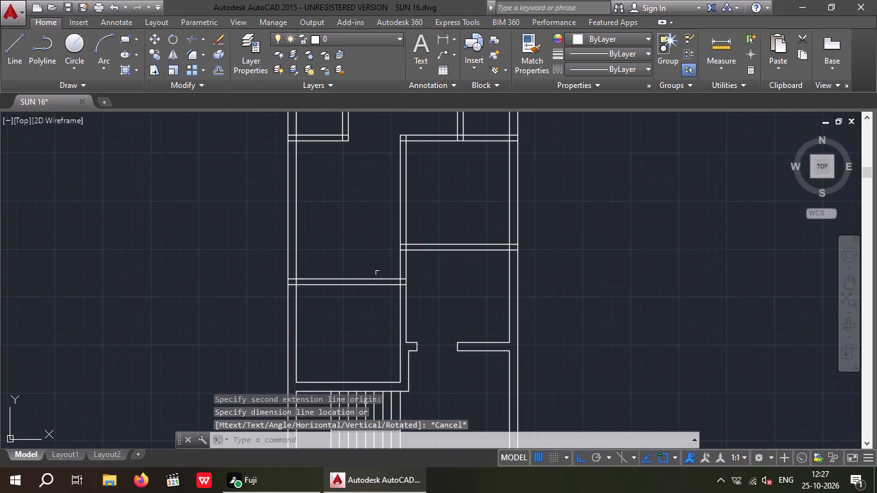
key(Escape)
key(Escape)
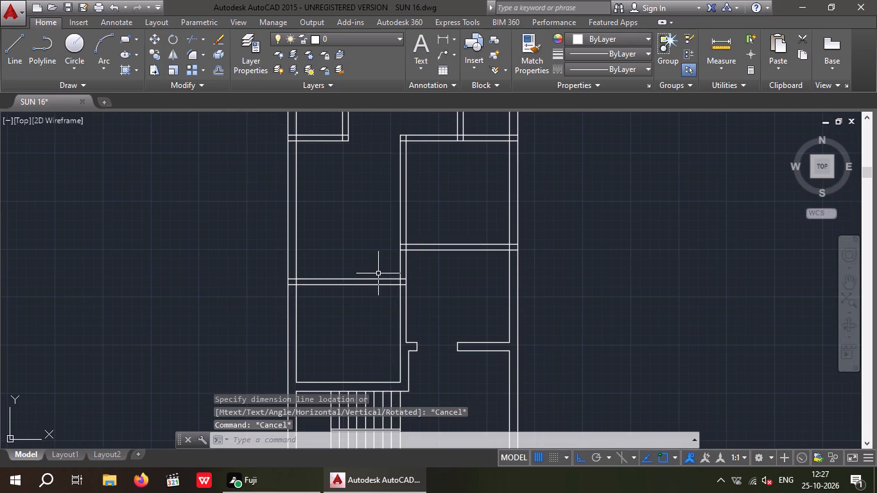
Offset the inner line of the left exterior wall 5'6" to the right, through the room above the staircase.
key(o)
key(Return)
key(6)
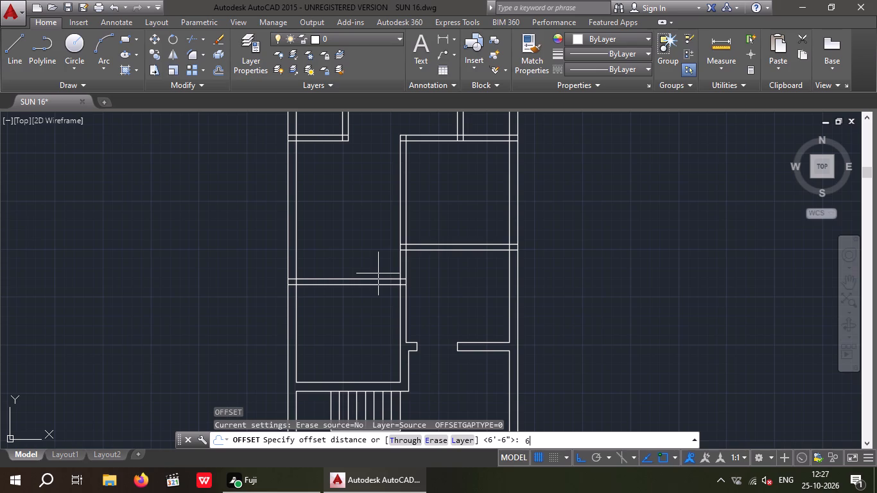
key(BackSpace)
text(5'6)
key(shift+quotedbl)
key(Return)
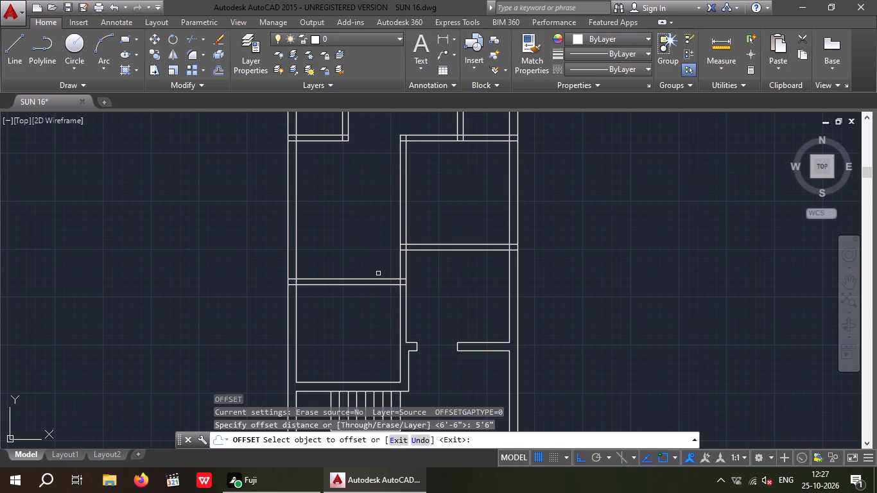
drag(297, 329, 326, 329)
click(332, 326)
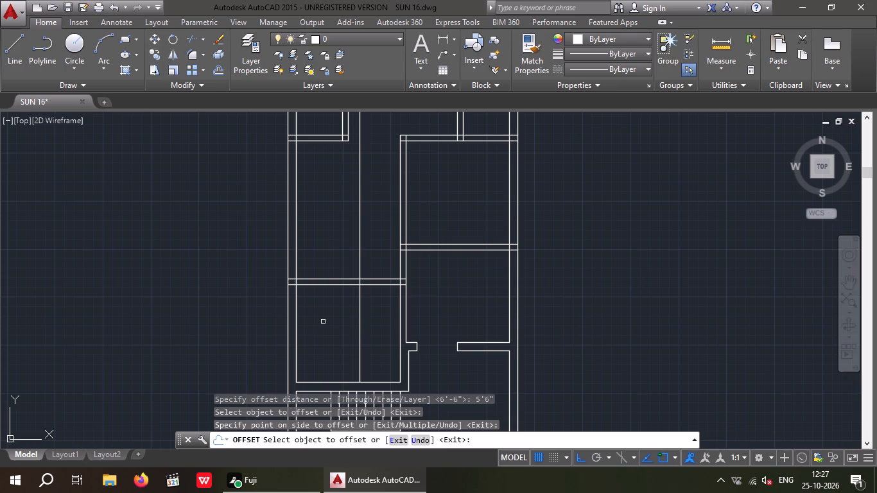
Trim the 5'6" offset line above and below the left room's horizontal wall, leaving only the segment that caps the wall end.
key(Escape)
key(Escape)
text(TR)
key(space)
key(space)
drag(365, 314, 330, 352)
click(327, 354)
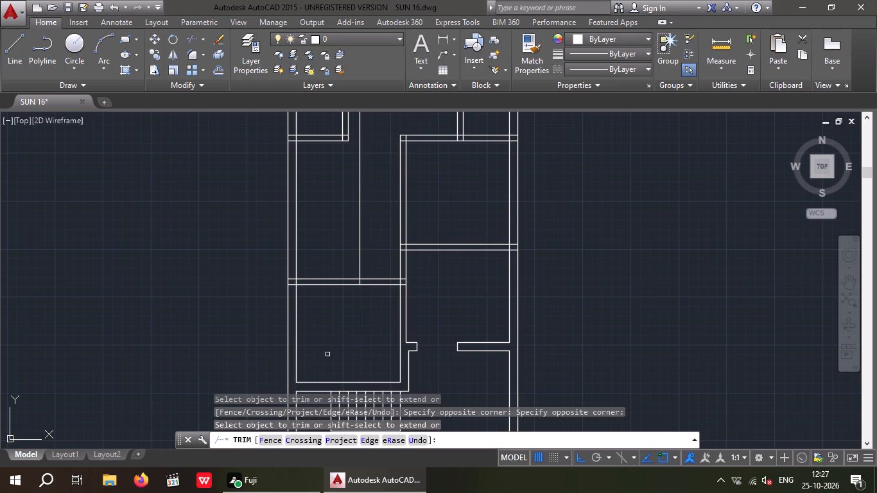
scroll(363, 234, up, 3)
drag(381, 219, 268, 313)
drag(272, 310, 281, 316)
scroll(284, 271, down, 5)
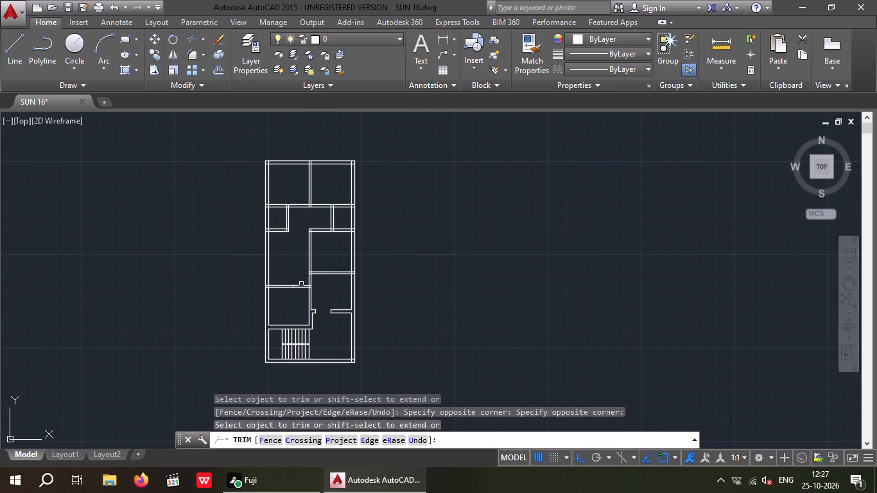
Trim the left horizontal wall lines between the end cap and the central wall, including the stubs inside the central wall.
scroll(303, 286, up, 5)
scroll(367, 297, up, 1)
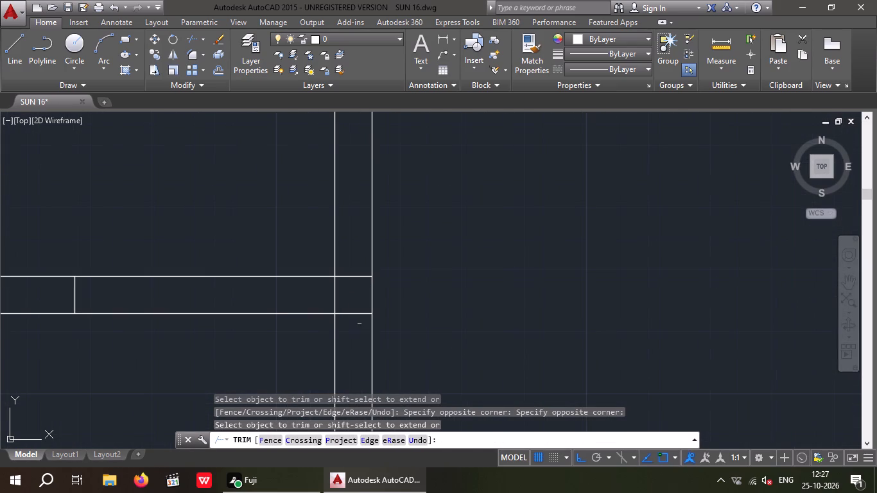
drag(359, 329, 350, 306)
drag(347, 251, 347, 257)
drag(272, 340, 248, 327)
click(205, 254)
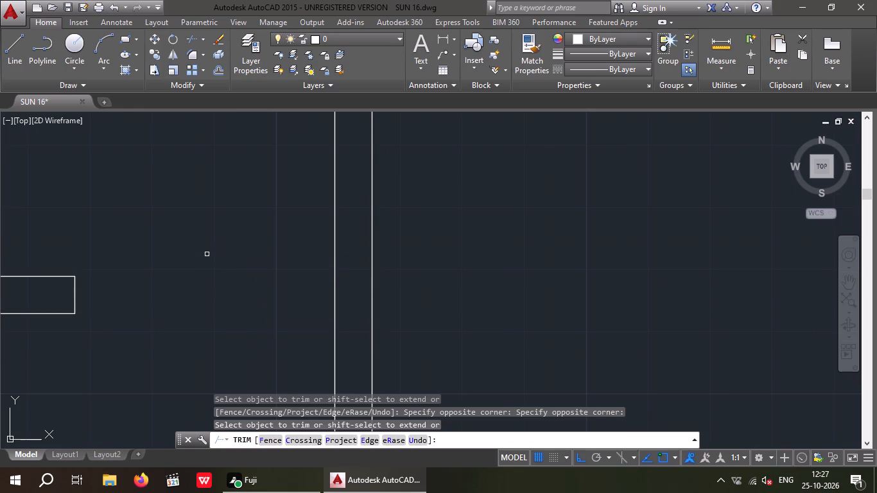
scroll(213, 242, down, 5)
middle_drag(219, 248, 228, 273)
scroll(220, 266, up, 2)
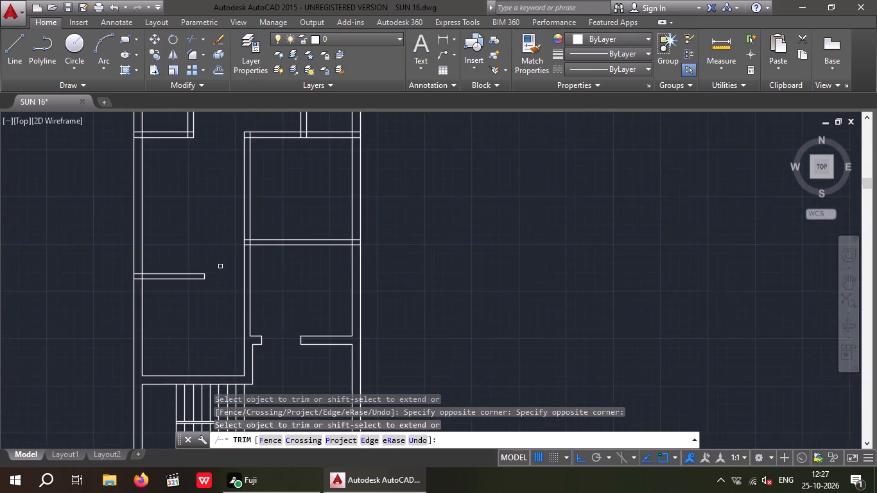
key(Escape)
key(Escape)
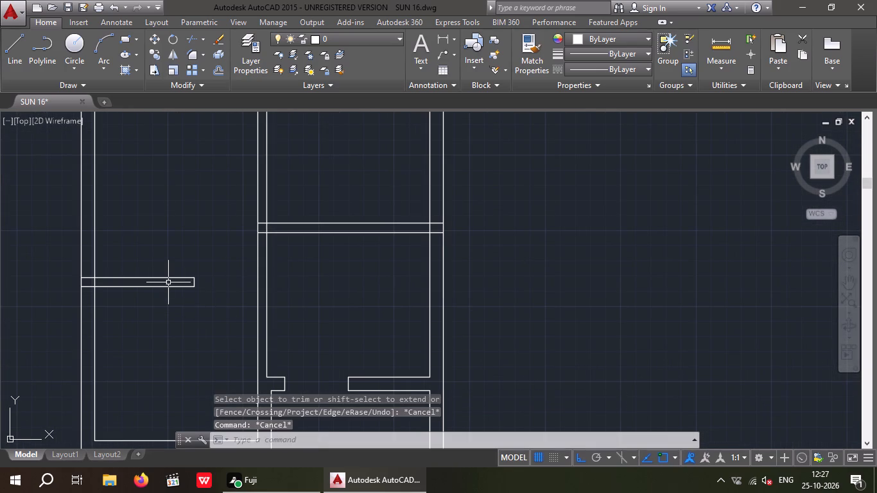
Measure the inside height of the room above the staircase, from the horizontal wall's lower line to the bottom wall.
scroll(168, 282, down, 2)
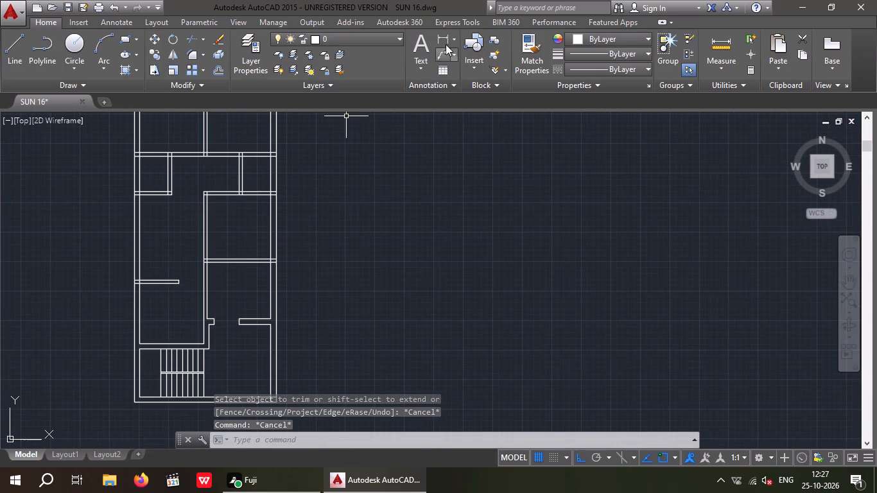
click(441, 37)
scroll(152, 306, up, 2)
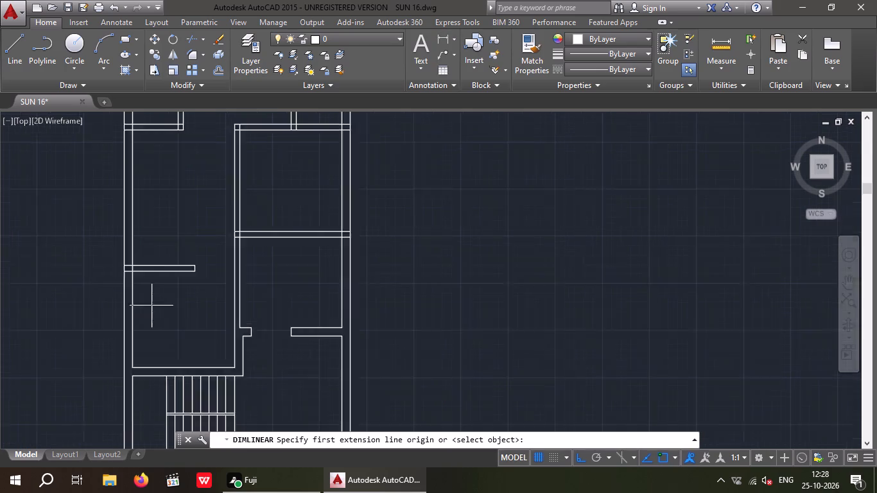
drag(122, 251, 125, 281)
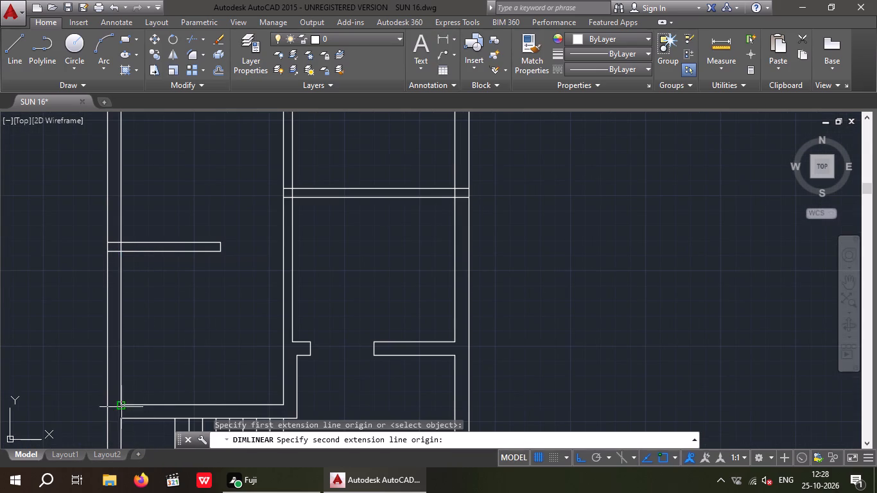
click(121, 407)
scroll(160, 339, up, 2)
scroll(166, 313, down, 2)
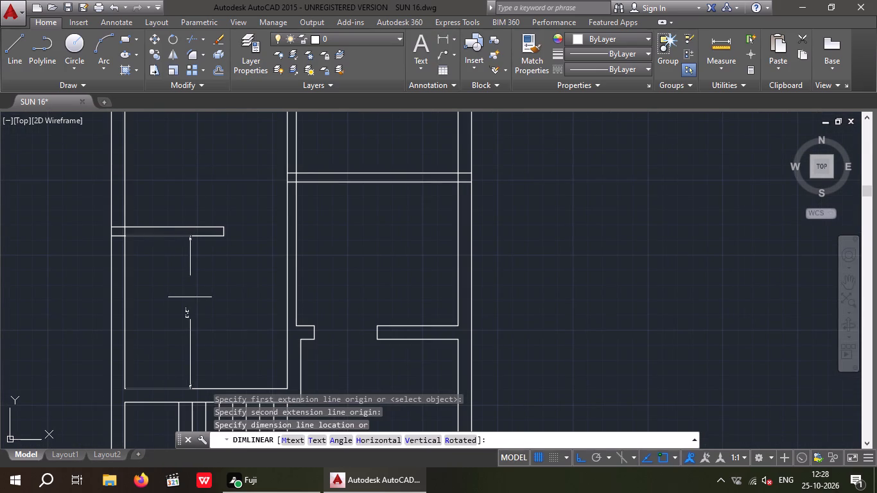
key(Escape)
middle_drag(261, 258, 257, 276)
key(Escape)
key(Escape)
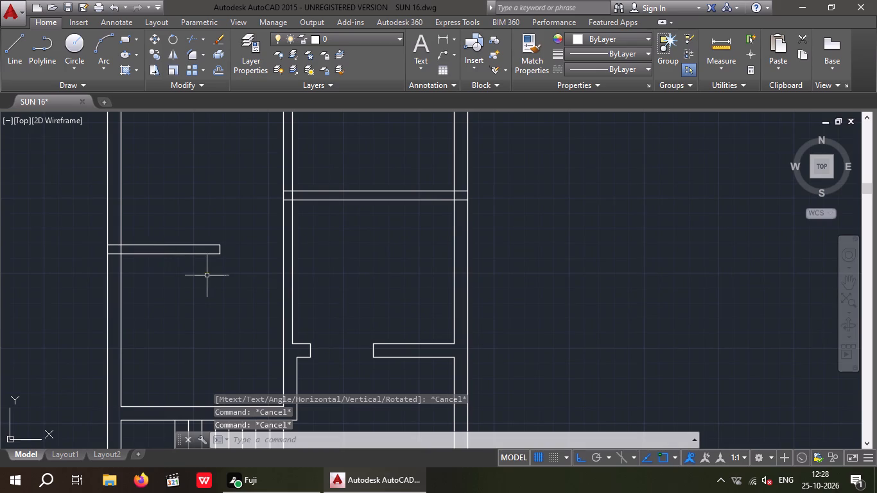
Offset the lower line of the left horizontal wall 6" downward.
key(o)
key(Return)
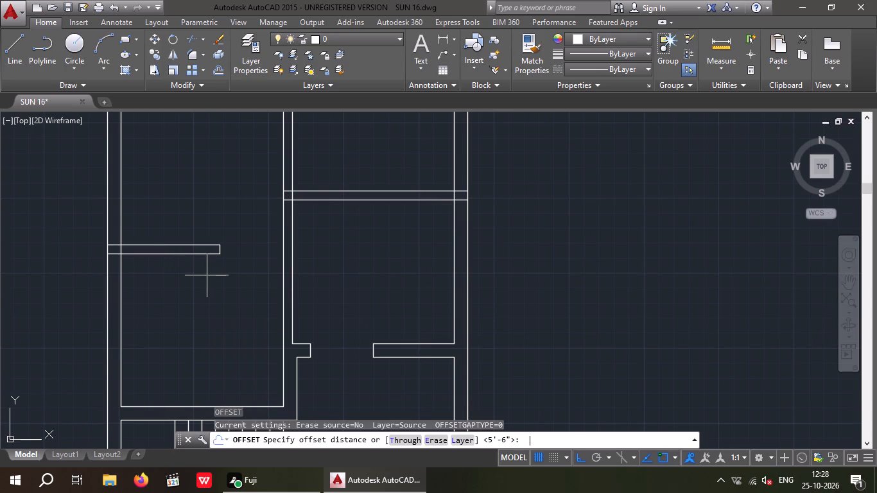
text(6")
key(Return)
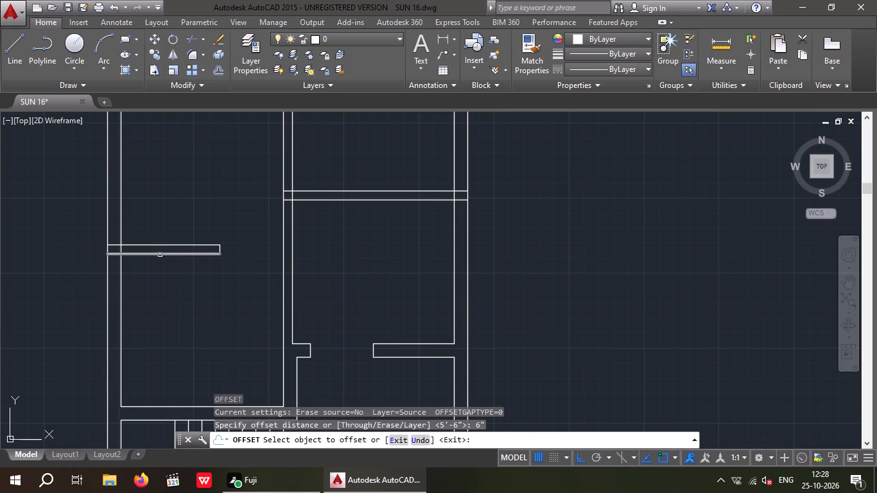
drag(160, 254, 161, 266)
click(162, 280)
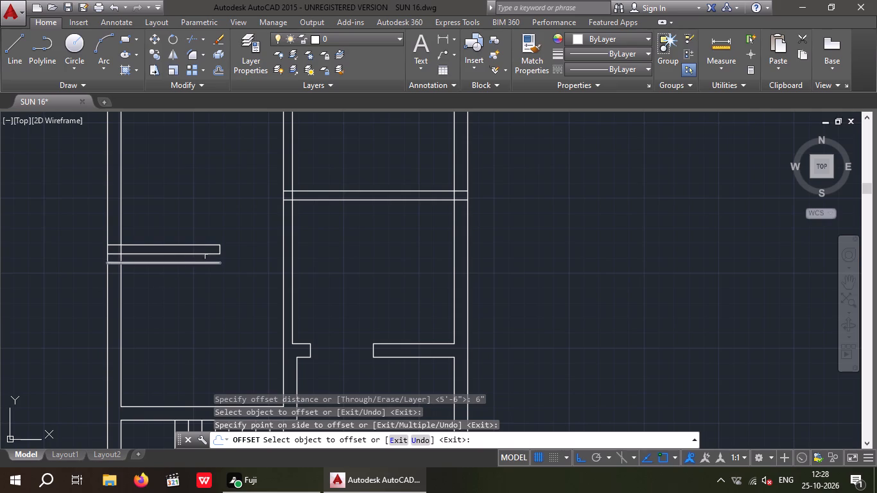
key(Escape)
Delete the old upper line of the left horizontal wall.
scroll(205, 246, up, 3)
drag(207, 249, 186, 239)
click(174, 215)
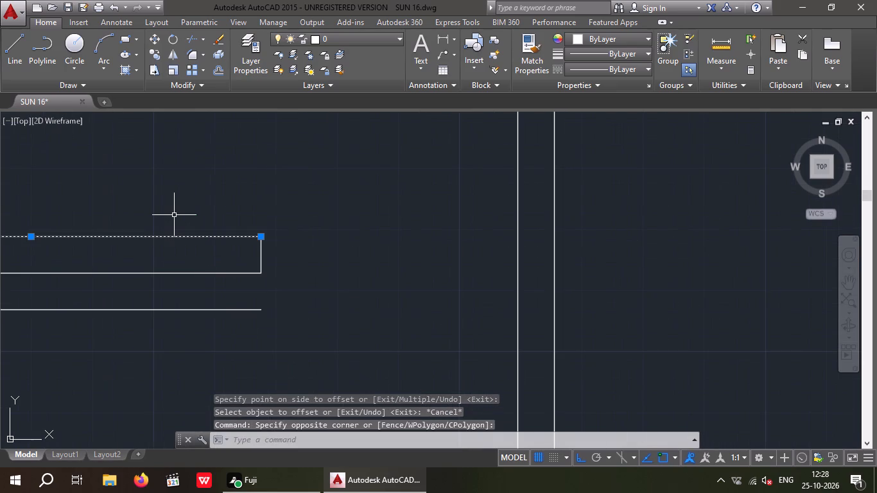
key(Delete)
scroll(175, 230, down, 3)
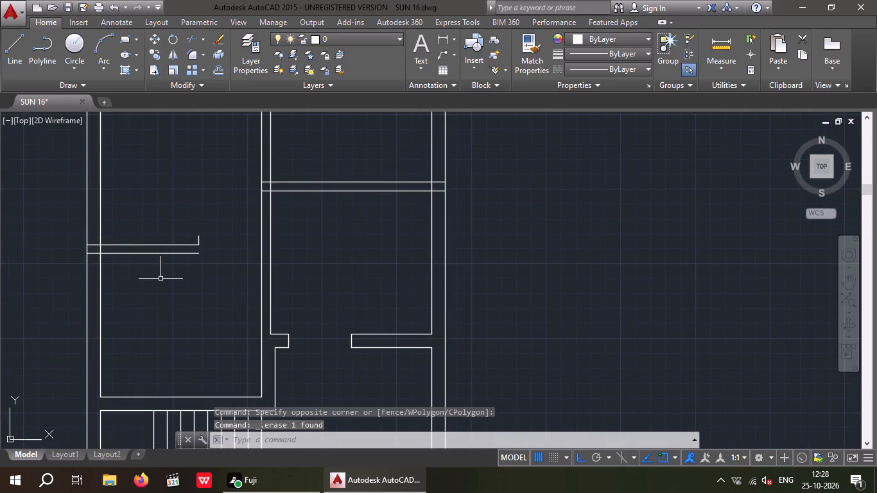
Extend the left wall's end cap down to the new lower wall line.
key(Escape)
key(Escape)
key(e)
text(X)
key(space)
key(space)
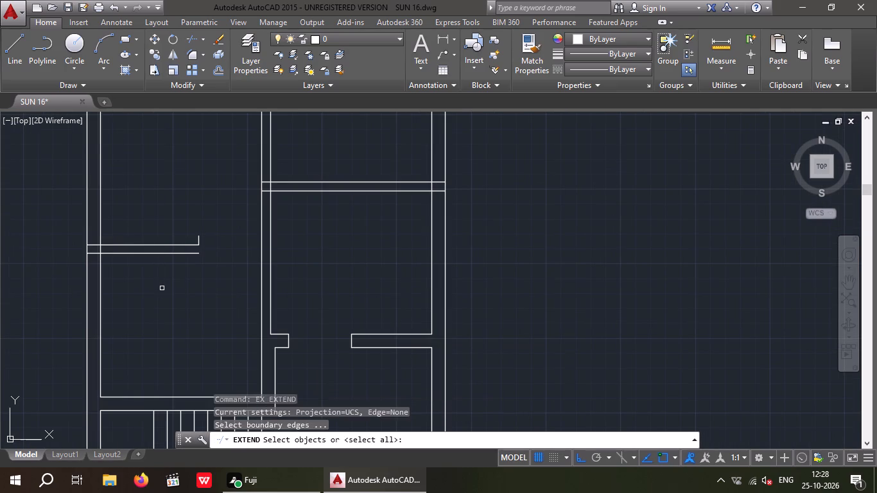
scroll(198, 248, up, 3)
click(195, 217)
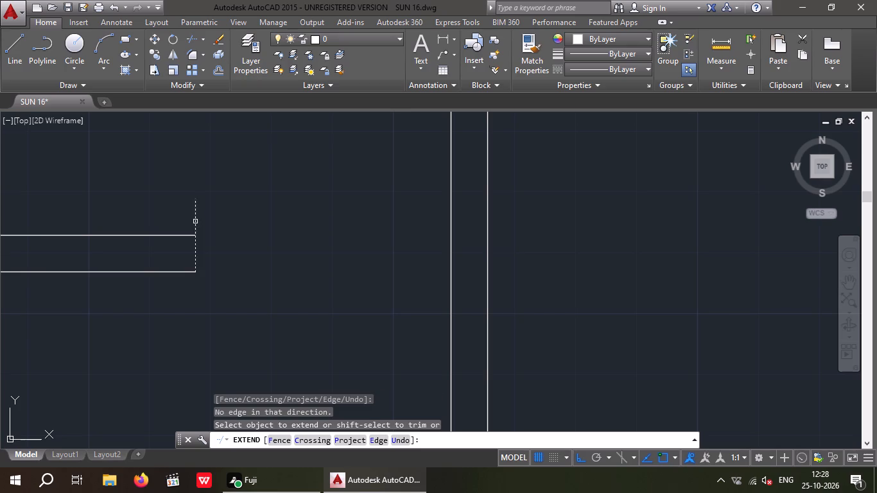
click(195, 221)
key(Escape)
drag(223, 195, 170, 212)
click(156, 216)
key(Escape)
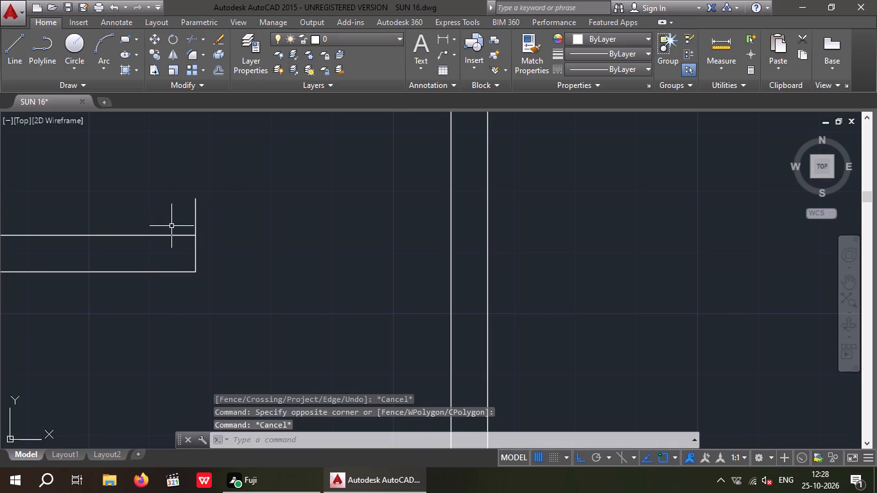
Trim the part of the end cap that sticks up above the left horizontal wall.
key(t)
key(r)
key(space)
key(space)
drag(234, 189, 170, 222)
click(161, 225)
scroll(180, 204, down, 3)
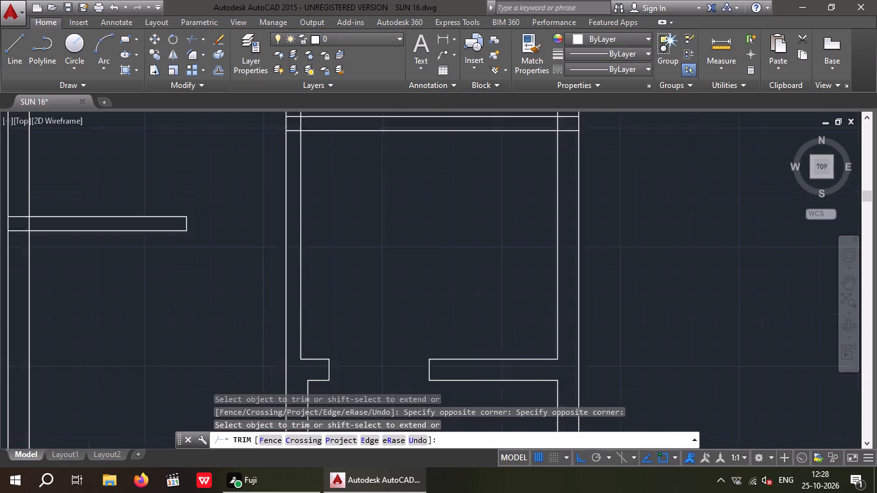
key(Escape)
Measure the inside height of the room above the staircase again, from the shifted wall to the bottom wall.
middle_drag(195, 263, 209, 311)
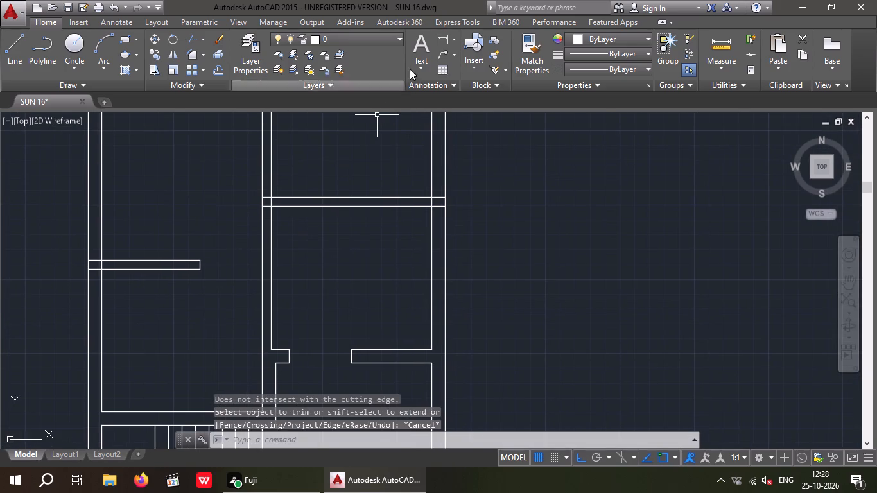
click(436, 41)
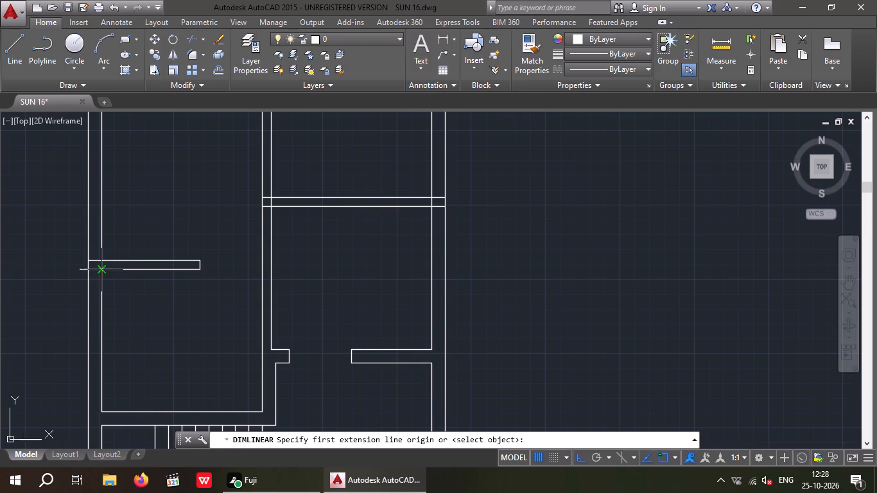
drag(102, 270, 96, 311)
drag(100, 411, 106, 410)
scroll(136, 361, up, 3)
key(Escape)
scroll(153, 353, down, 4)
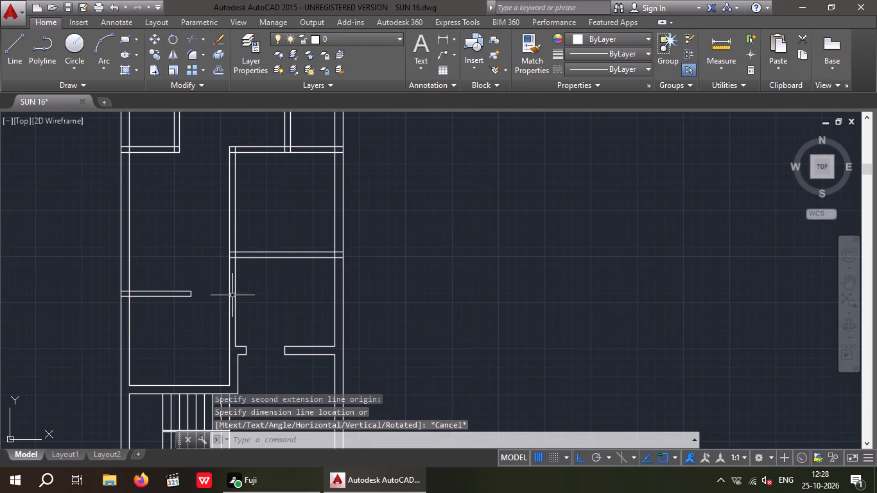
key(Escape)
Draw a short line across the central wall, level with the upper line of the left horizontal wall.
click(13, 45)
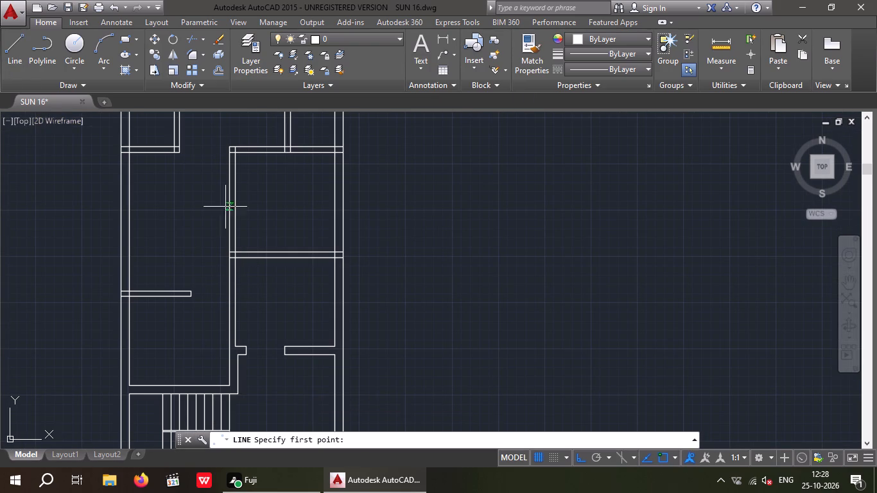
scroll(200, 307, up, 2)
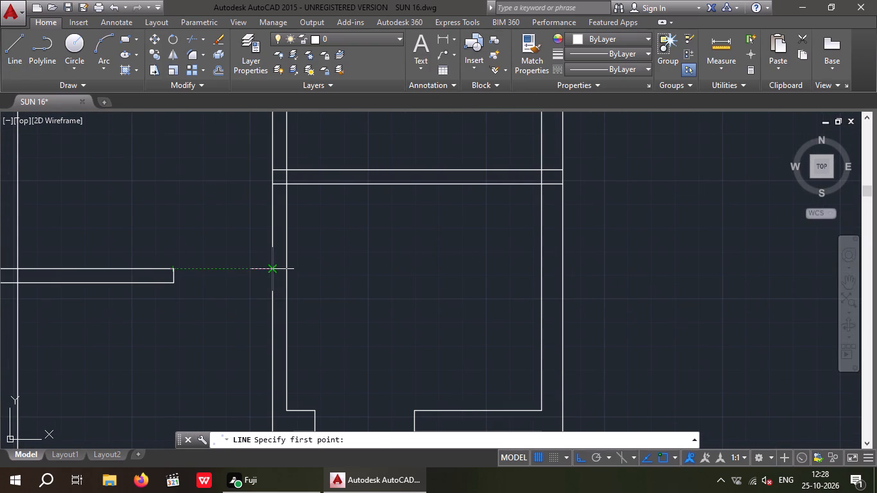
click(272, 270)
click(286, 271)
key(Escape)
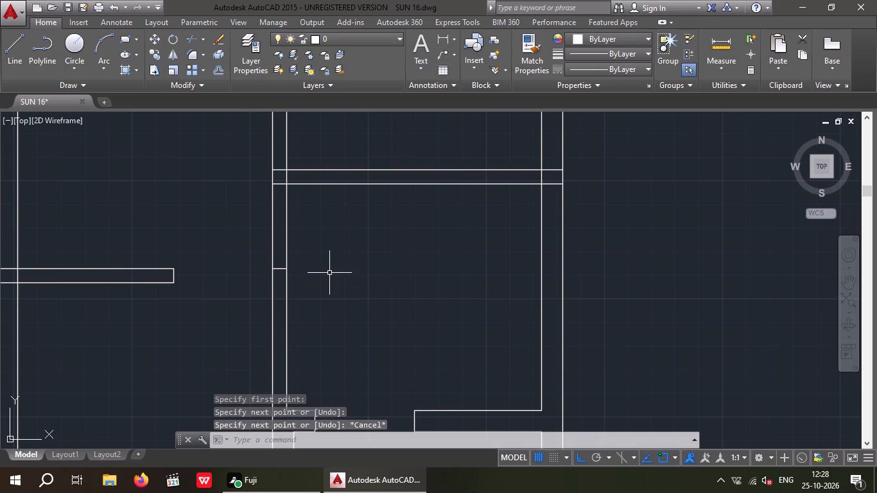
Trim both central wall lines between the short cross line and the right-hand horizontal wall above it to form an opening.
text(TR)
key(space)
key(space)
drag(329, 202, 231, 224)
click(229, 225)
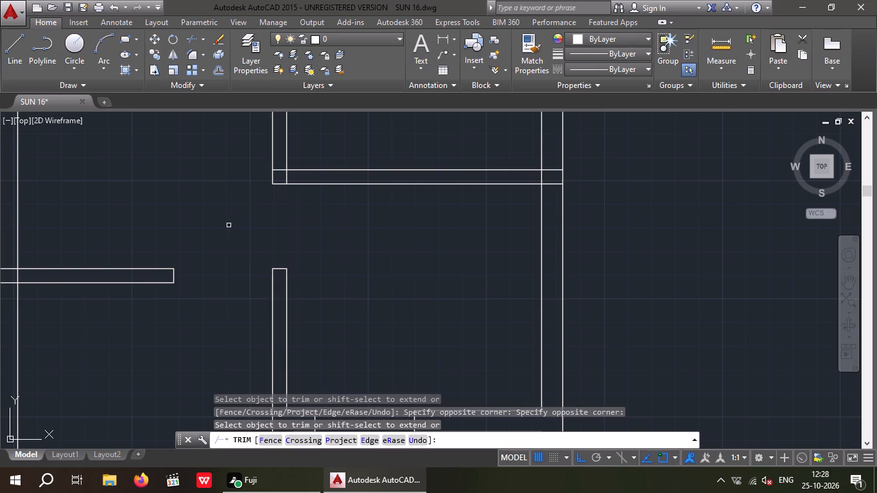
scroll(234, 216, down, 3)
middle_drag(277, 230, 272, 263)
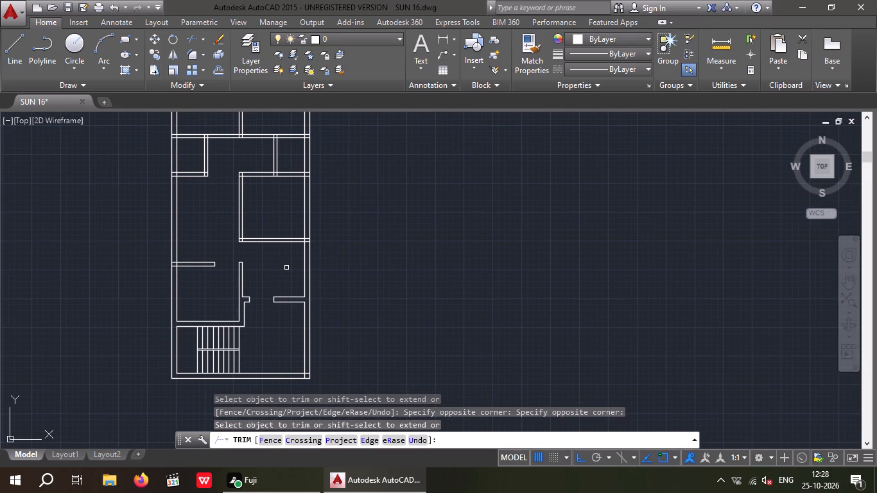
middle_drag(286, 267, 290, 276)
key(Escape)
key(Escape)
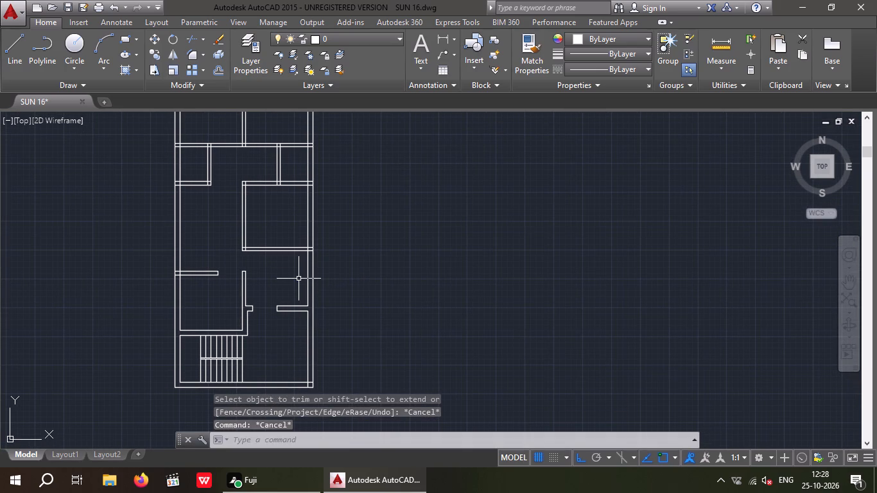
Offset the upper line of the right-hand horizontal wall 9" upward into the middle right room.
key(o)
key(Return)
text(9")
key(Return)
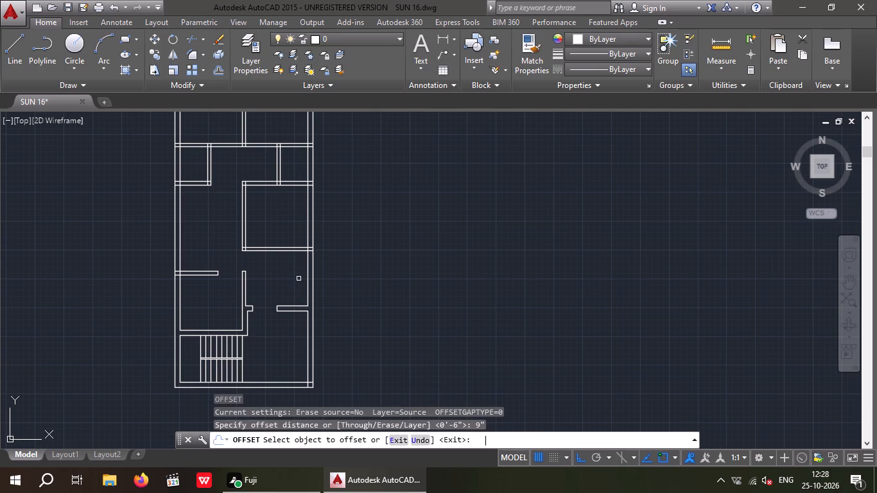
scroll(256, 239, up, 4)
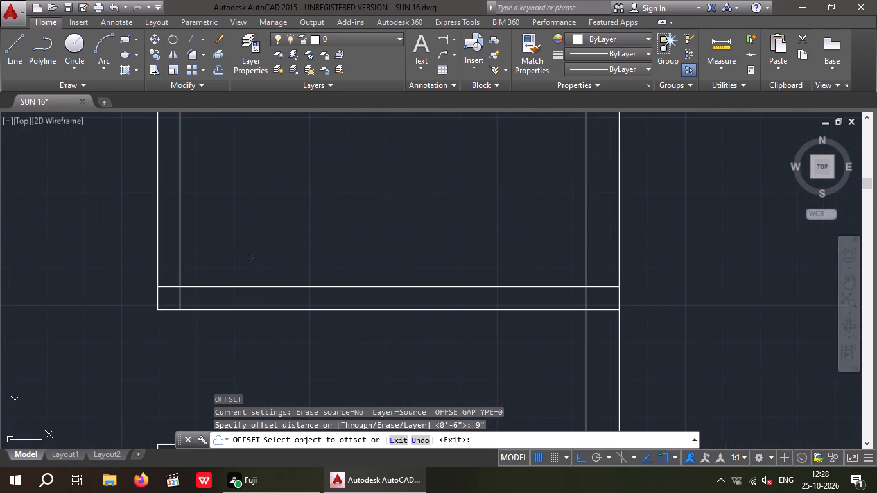
drag(234, 286, 234, 270)
click(239, 223)
scroll(245, 222, down, 3)
middle_drag(253, 223, 265, 286)
key(Escape)
key(Escape)
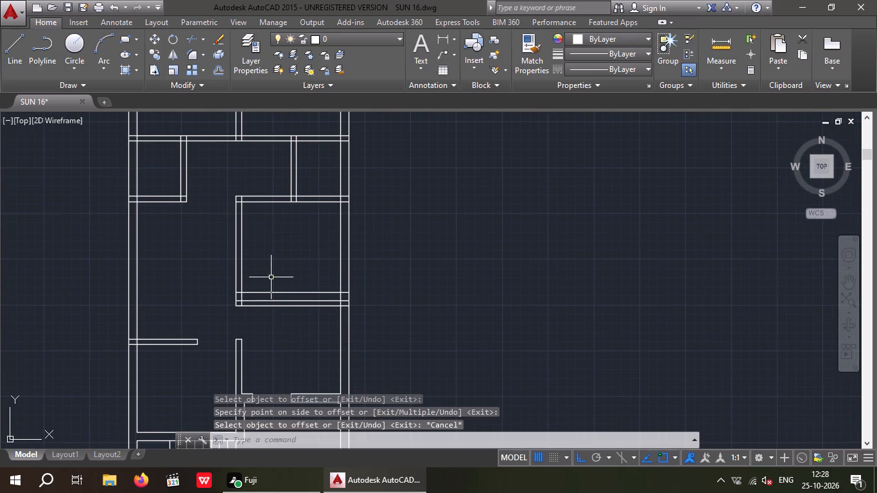
Offset the 9" guide line another 3' upward in the middle right room to mark the door width.
key(o)
key(Return)
text(3')
key(Return)
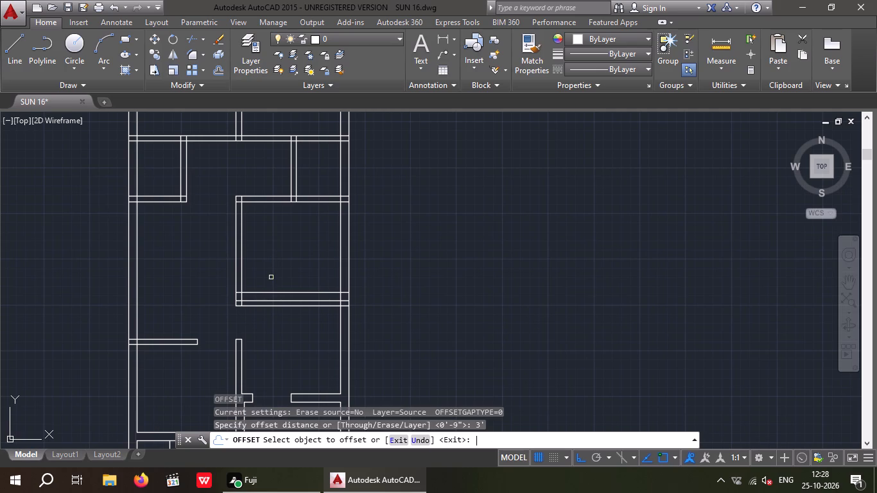
scroll(248, 272, up, 2)
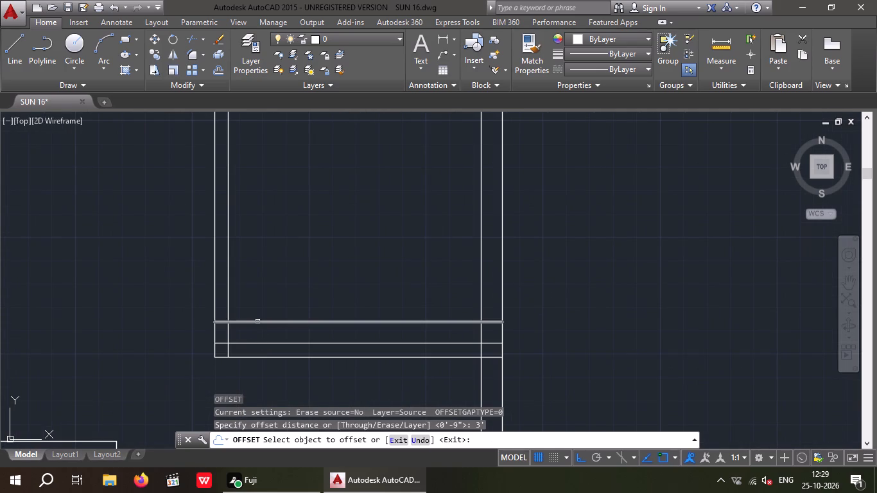
drag(257, 322, 255, 313)
click(252, 260)
key(Escape)
key(Escape)
Trim the two guide lines outside the central wall and the wall lines between them to form the middle right room's door opening.
text(TR)
key(space)
key(space)
scroll(477, 288, up, 1)
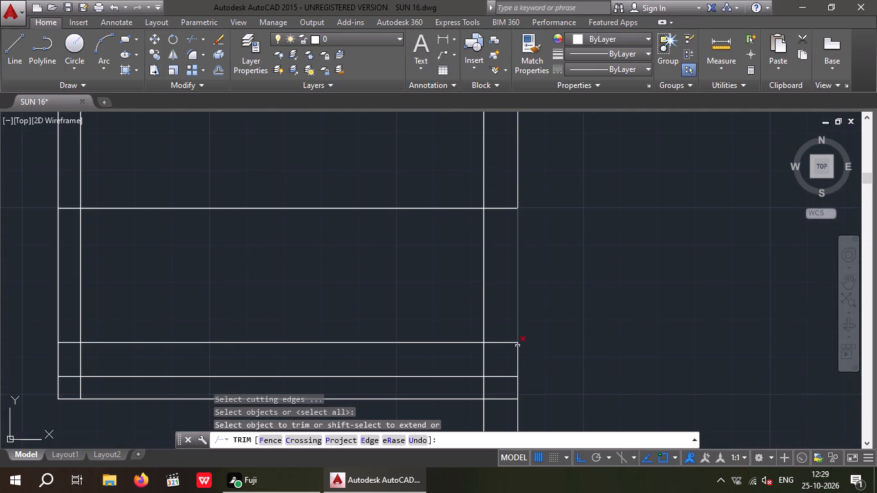
drag(507, 353, 503, 336)
click(499, 200)
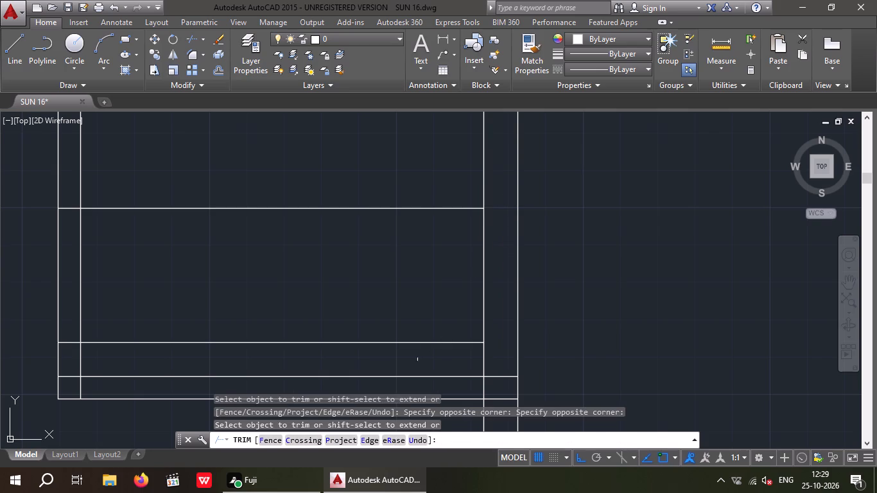
drag(421, 358, 367, 302)
click(291, 183)
drag(184, 250, 23, 292)
drag(1, 295, 6, 296)
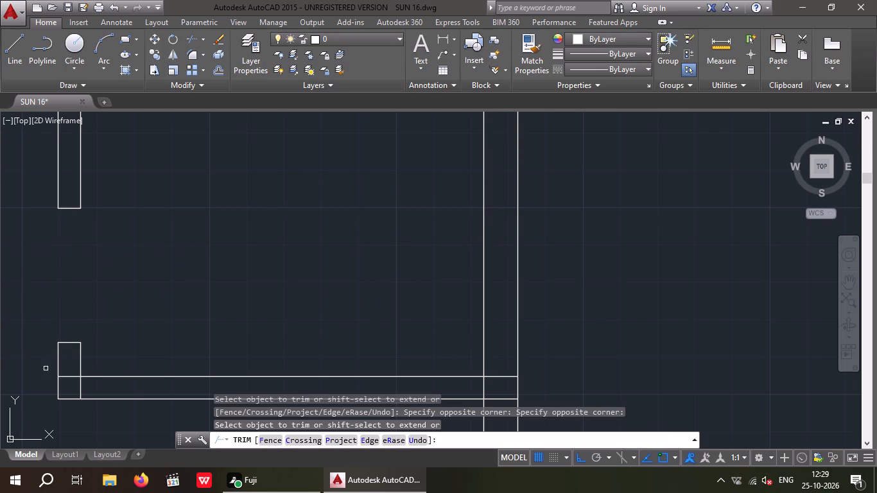
Trim the overlapping lines where the short central wall stub meets the middle right room's lower wall.
scroll(72, 370, up, 3)
middle_drag(104, 386, 153, 247)
scroll(158, 303, up, 1)
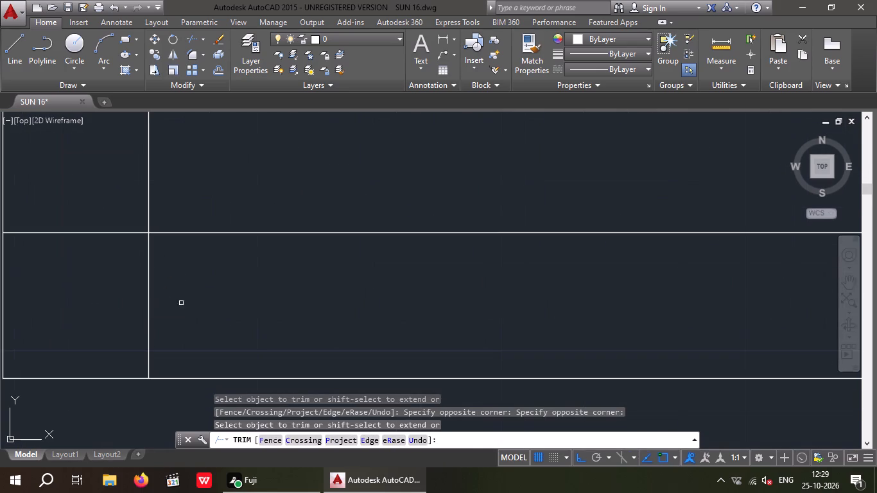
click(110, 322)
drag(180, 304, 159, 309)
drag(103, 312, 63, 254)
click(51, 200)
Trim the crossing lines where the middle right room's lower wall meets the right exterior wall.
scroll(57, 224, down, 3)
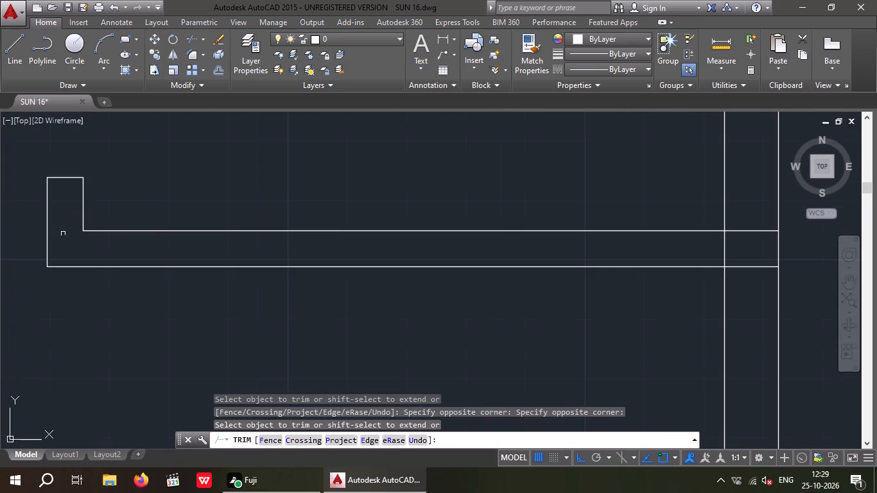
middle_drag(715, 254, 276, 266)
scroll(321, 266, up, 1)
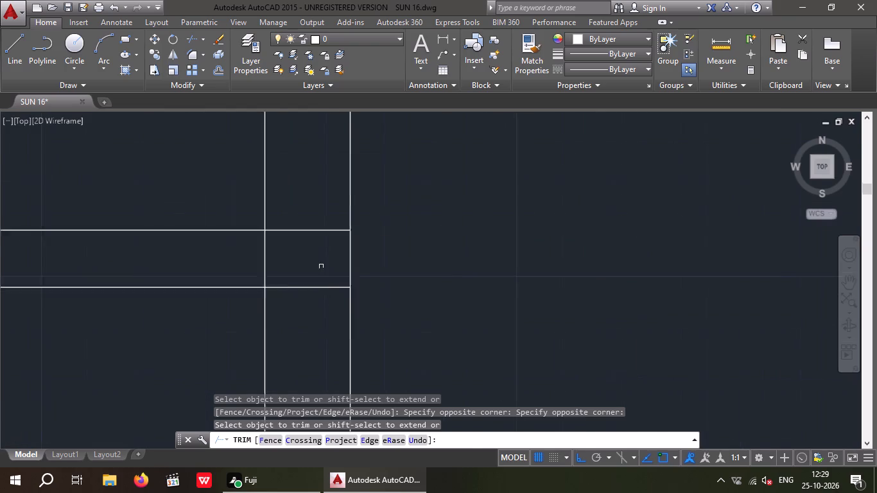
scroll(321, 266, up, 2)
drag(314, 331, 291, 272)
drag(257, 139, 265, 152)
drag(269, 193, 164, 252)
drag(119, 266, 142, 264)
Trim the crossing lines where the left horizontal wall above the stair-side room meets the left exterior wall.
scroll(192, 202, down, 5)
middle_drag(140, 263, 306, 236)
scroll(286, 238, down, 2)
middle_drag(283, 257, 338, 252)
middle_drag(314, 259, 324, 277)
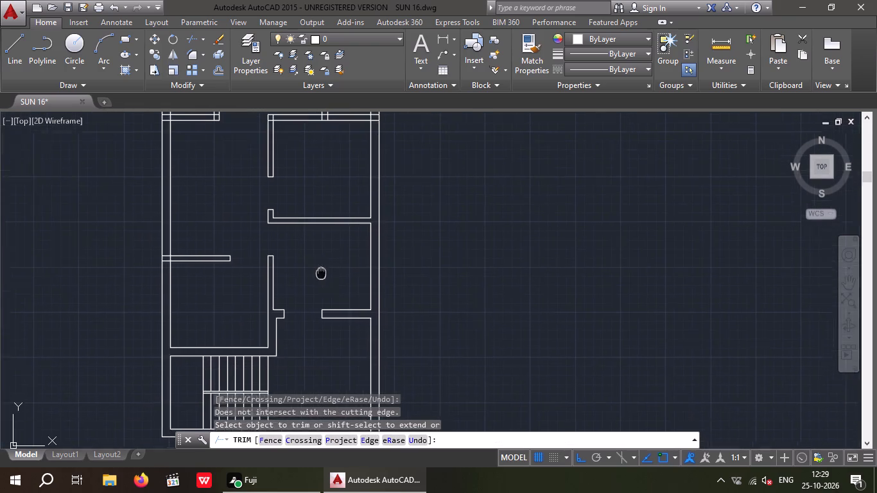
middle_drag(324, 277, 338, 306)
scroll(187, 300, up, 4)
drag(186, 324, 176, 279)
click(176, 239)
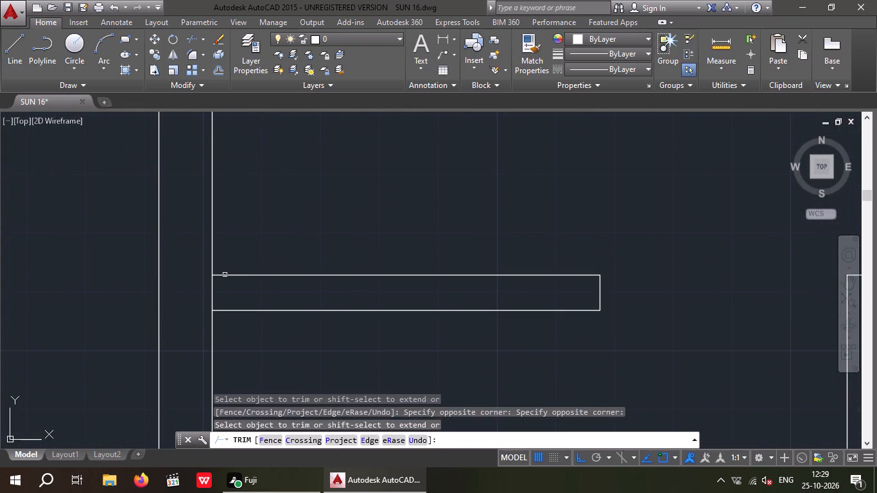
drag(220, 289, 191, 297)
click(191, 297)
Trim the overlapping inner lines at the bottom-right corner of the exterior walls.
scroll(211, 210, down, 3)
middle_drag(254, 282, 241, 213)
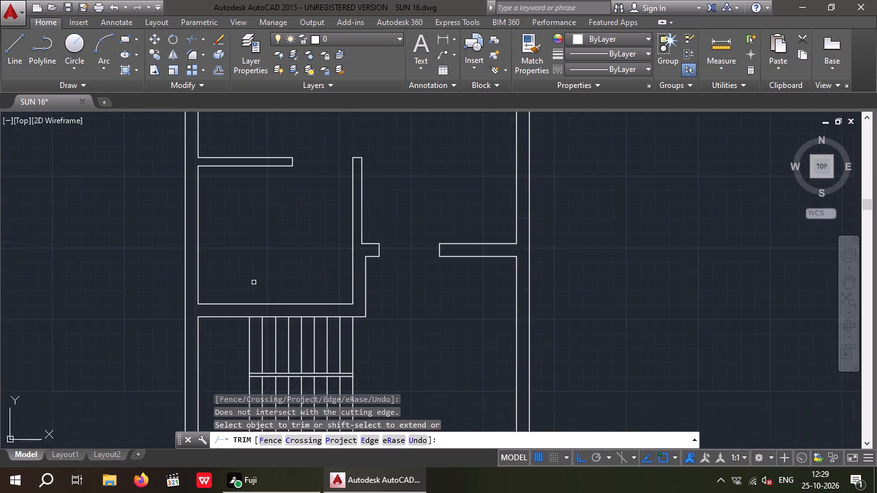
scroll(251, 208, down, 2)
scroll(360, 310, up, 5)
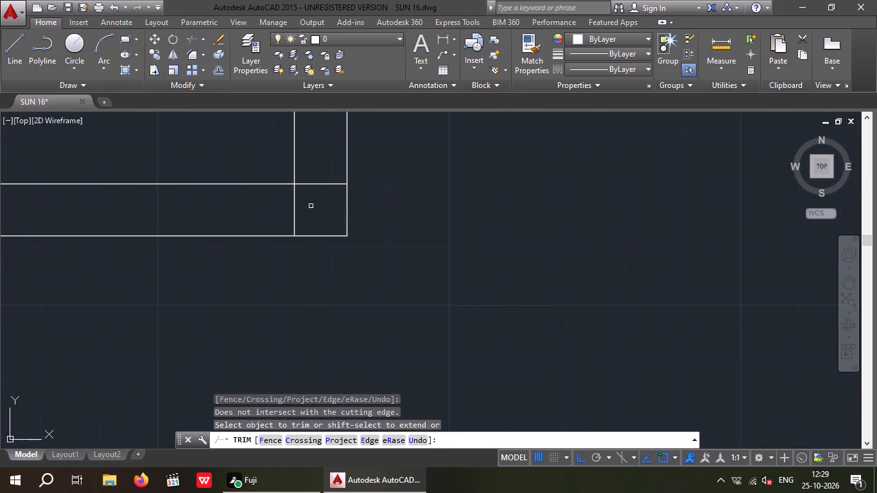
middle_drag(318, 227, 330, 261)
drag(340, 236, 320, 207)
drag(318, 177, 322, 195)
drag(329, 232, 275, 261)
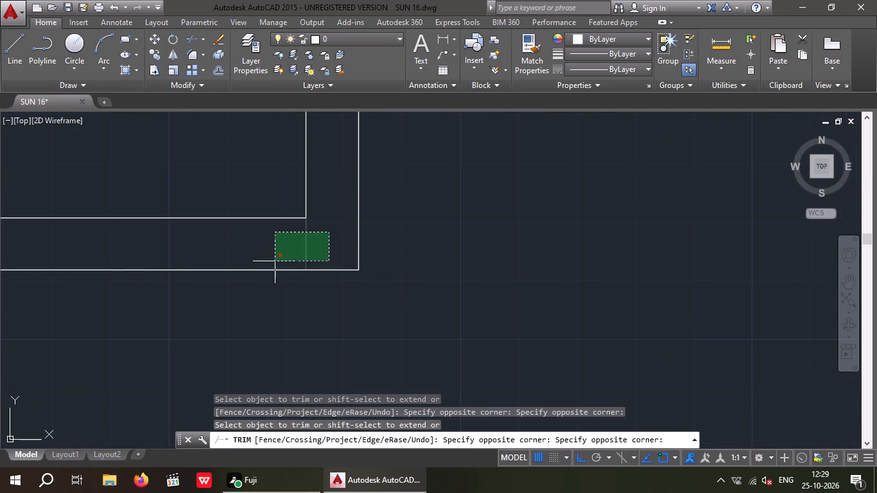
click(275, 261)
scroll(276, 235, down, 3)
scroll(361, 225, down, 2)
middle_drag(365, 243, 362, 370)
key(Escape)
key(Escape)
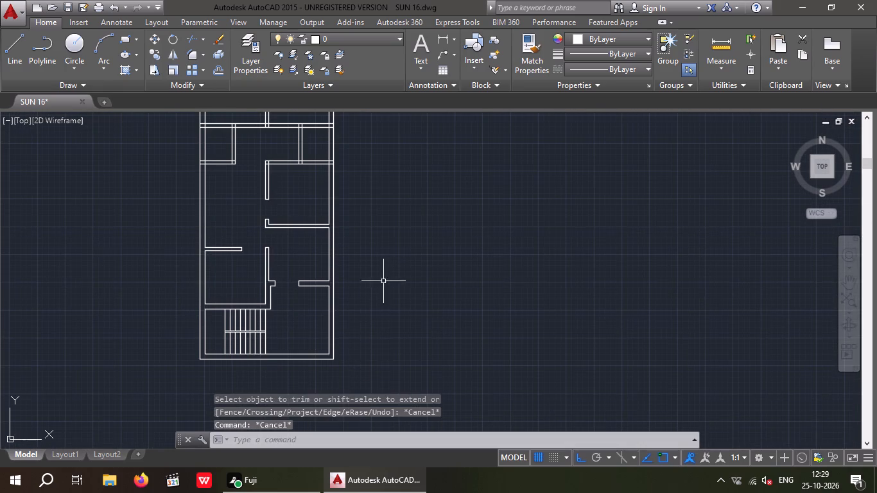
Offset the upper lines of both small rooms' lower walls 9" upward into the rooms.
middle_drag(383, 324, 379, 386)
middle_drag(286, 261, 290, 302)
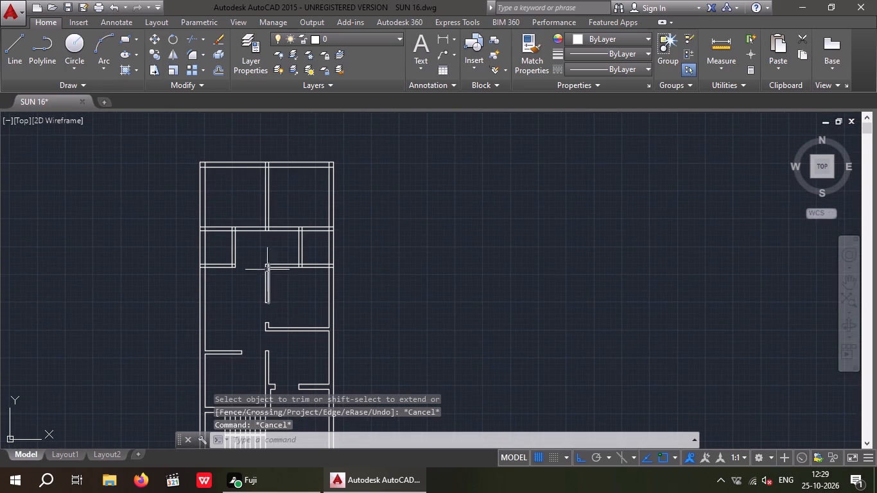
scroll(268, 268, up, 4)
middle_drag(317, 322, 290, 368)
scroll(309, 293, down, 2)
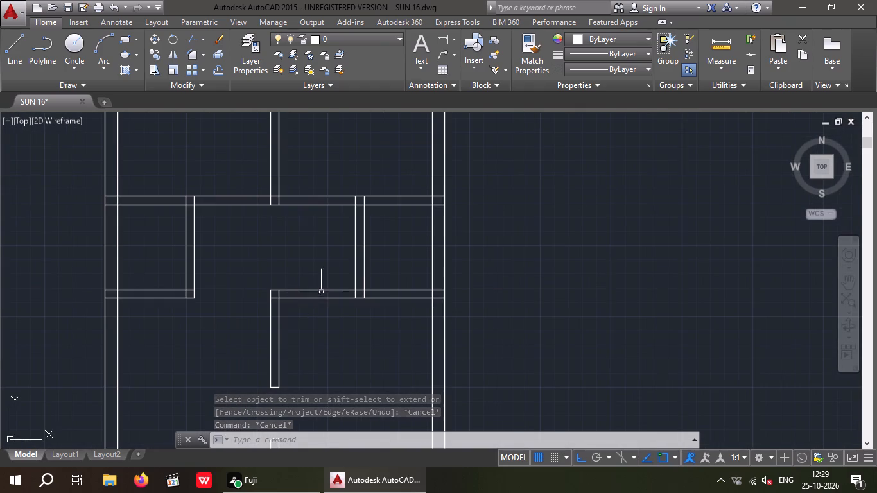
key(Escape)
key(Escape)
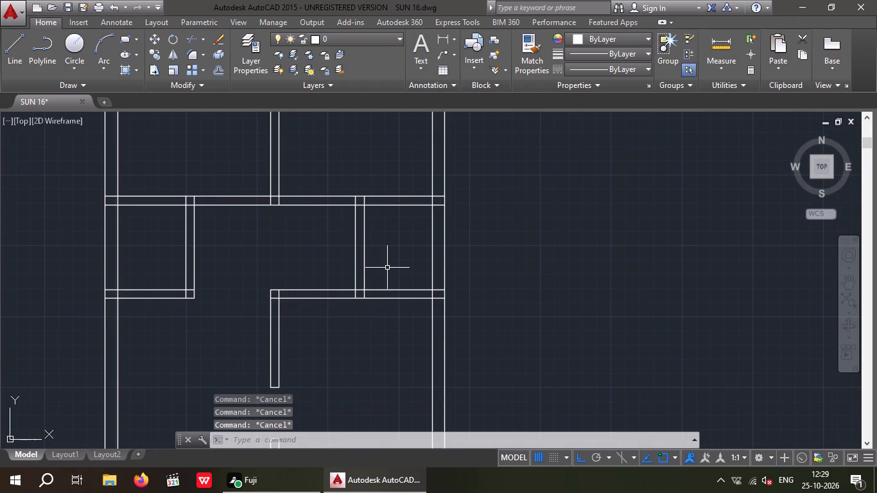
key(o)
key(Return)
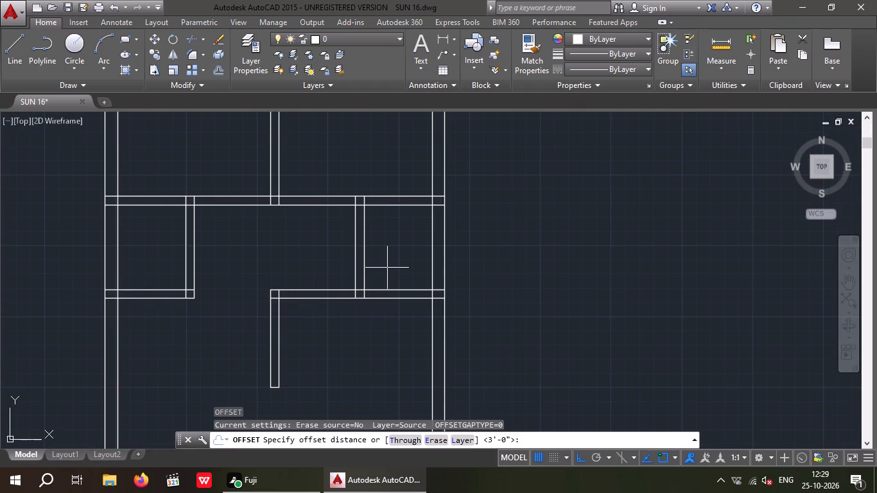
text(9")
key(Return)
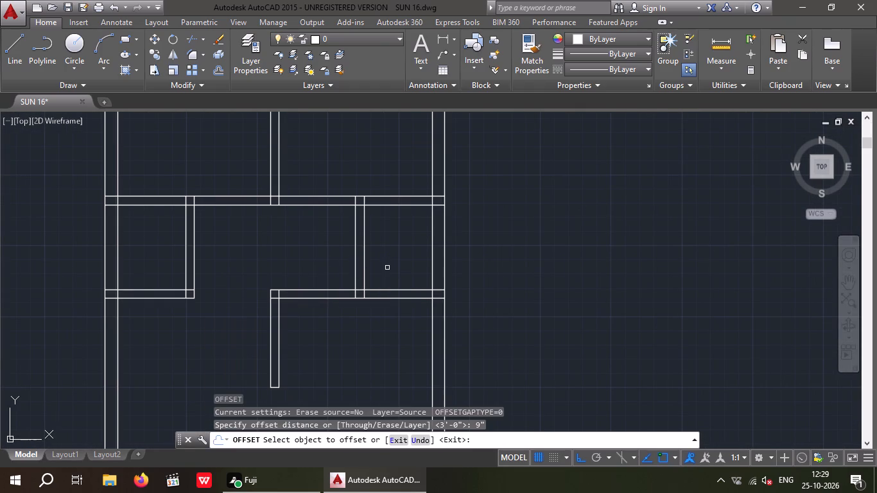
scroll(169, 292, up, 1)
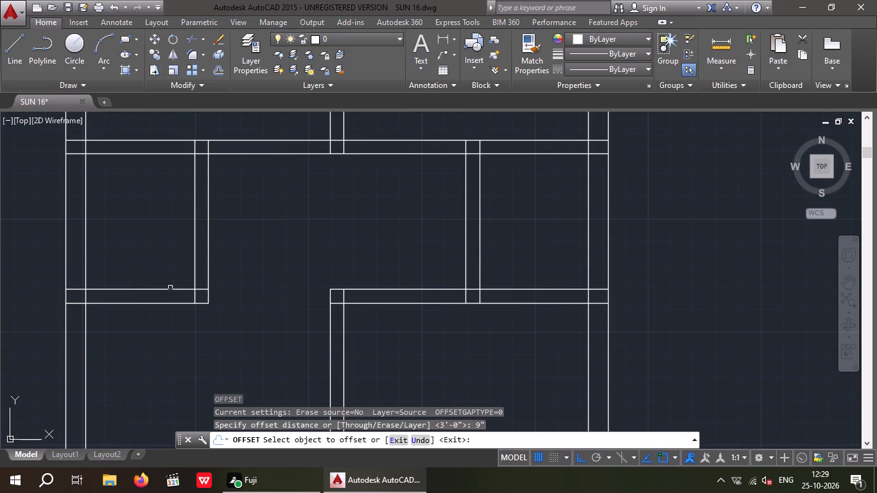
drag(170, 289, 170, 281)
click(168, 259)
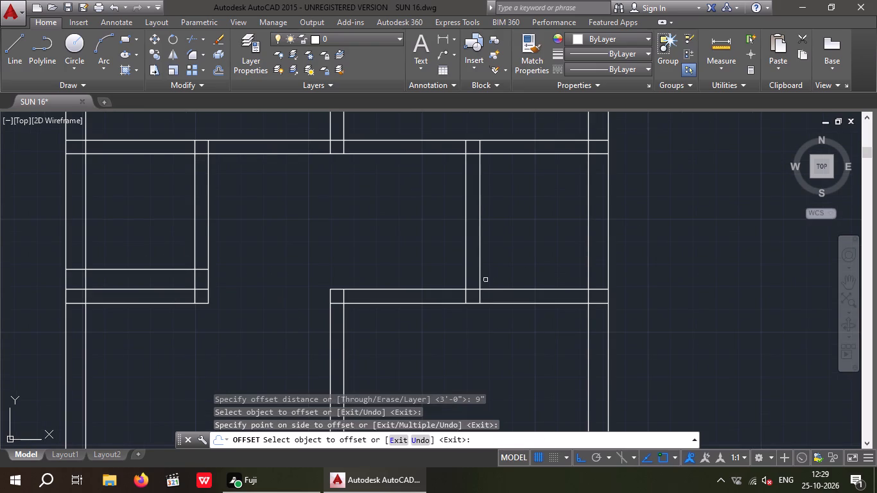
drag(497, 288, 498, 282)
click(499, 249)
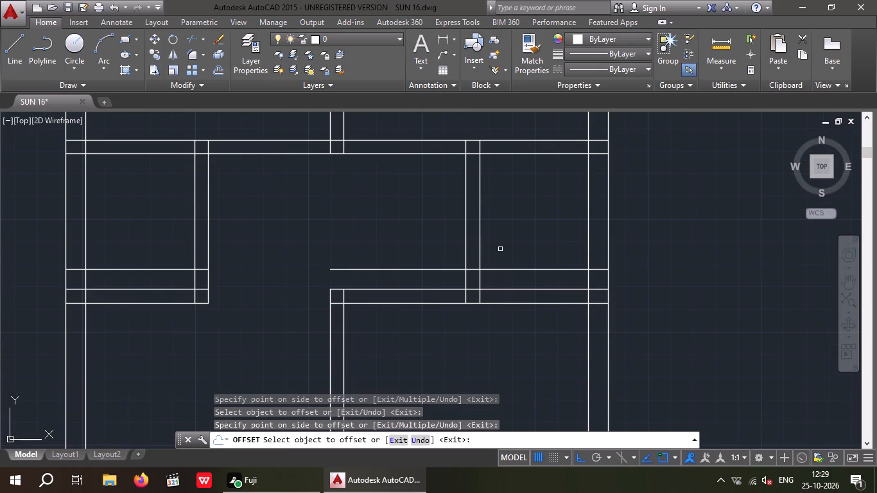
Offset both 9" guide lines another 2'6" upward in the two small rooms to mark the door widths.
key(Escape)
key(Escape)
key(o)
key(Return)
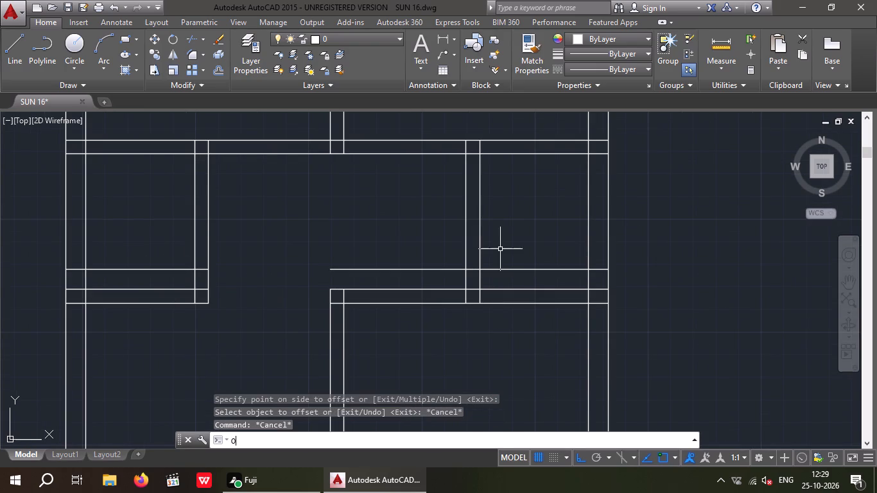
text(2'6")
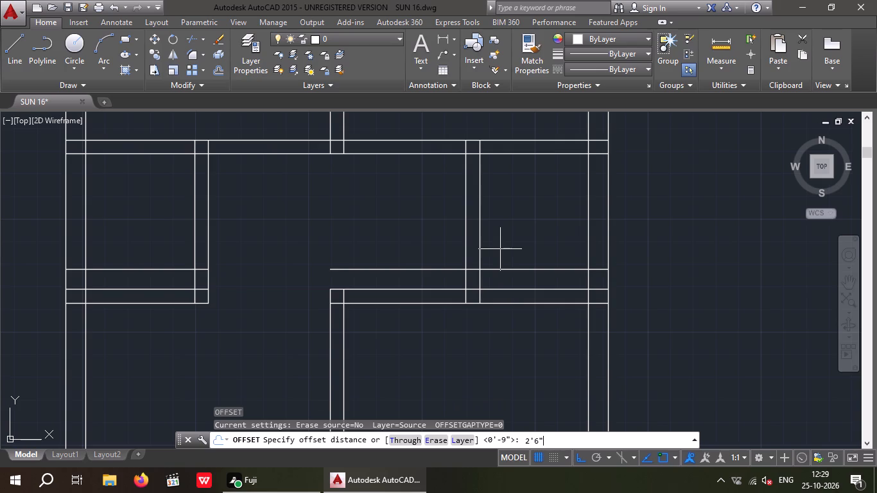
key(Return)
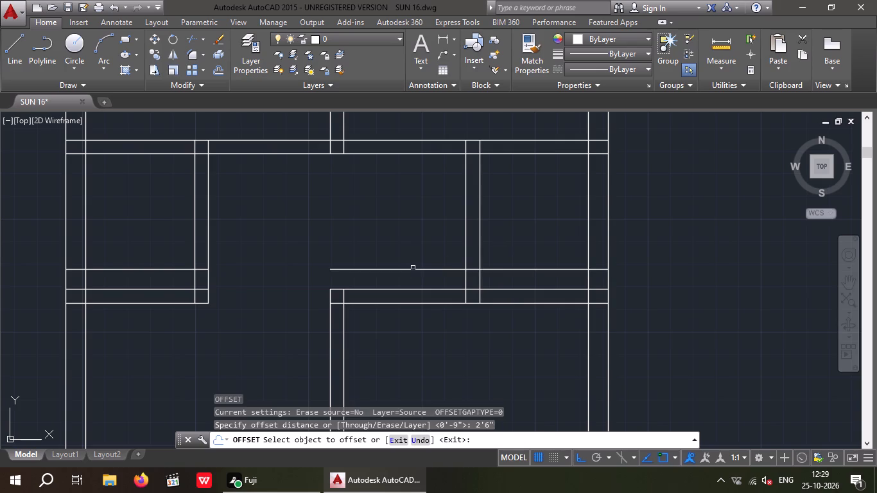
click(414, 270)
click(401, 247)
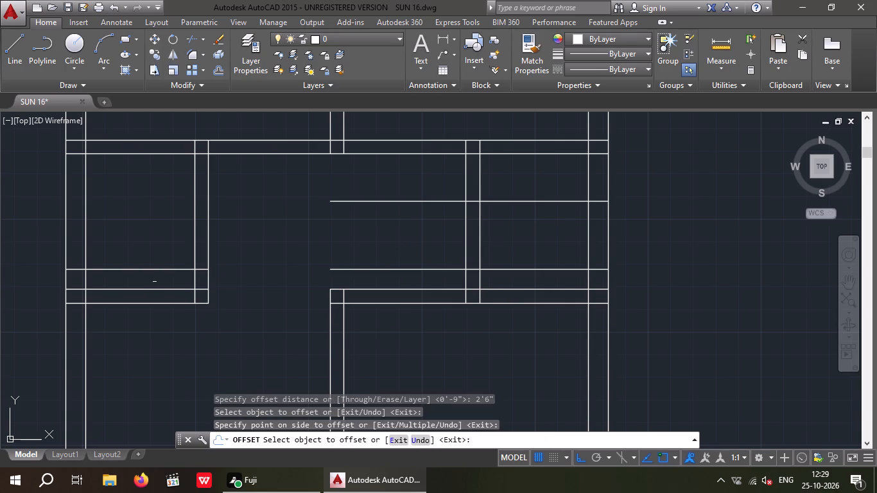
click(159, 270)
click(158, 244)
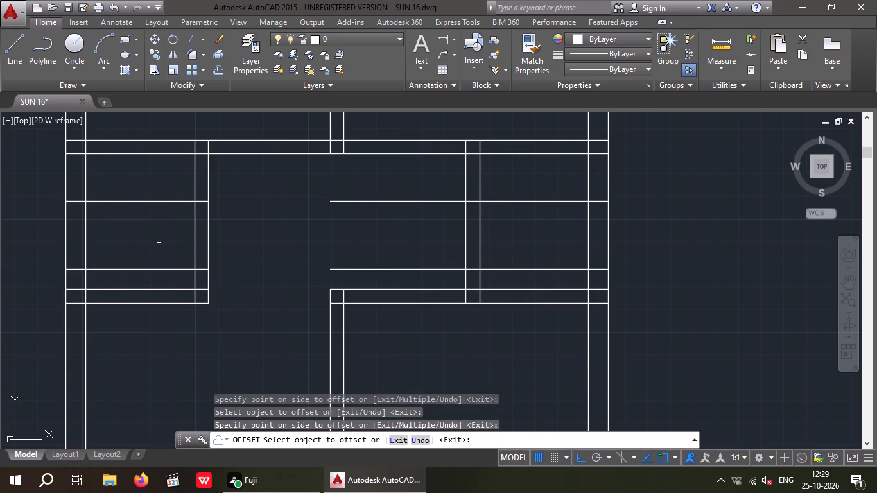
key(Escape)
key(Escape)
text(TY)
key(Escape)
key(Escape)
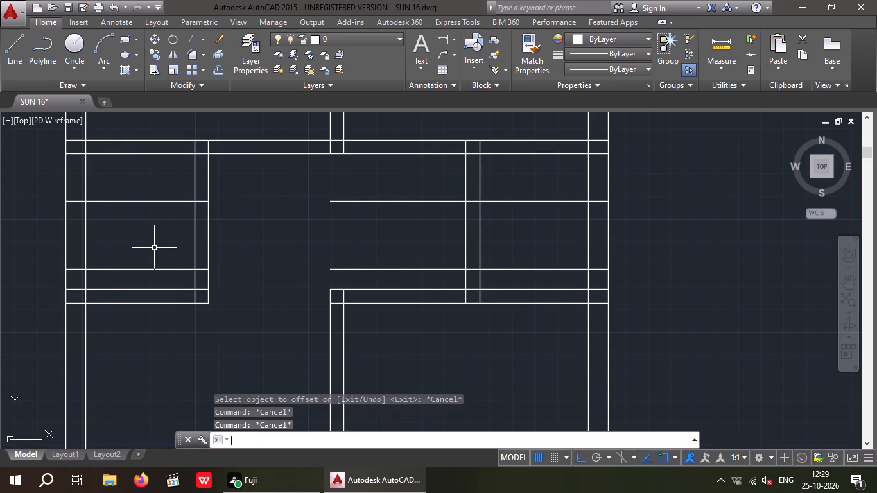
Trim the guide lines in the small left room and its inner wall between them to form a 2'6" door opening.
key(t)
text(R)
key(space)
key(space)
scroll(78, 269, up, 2)
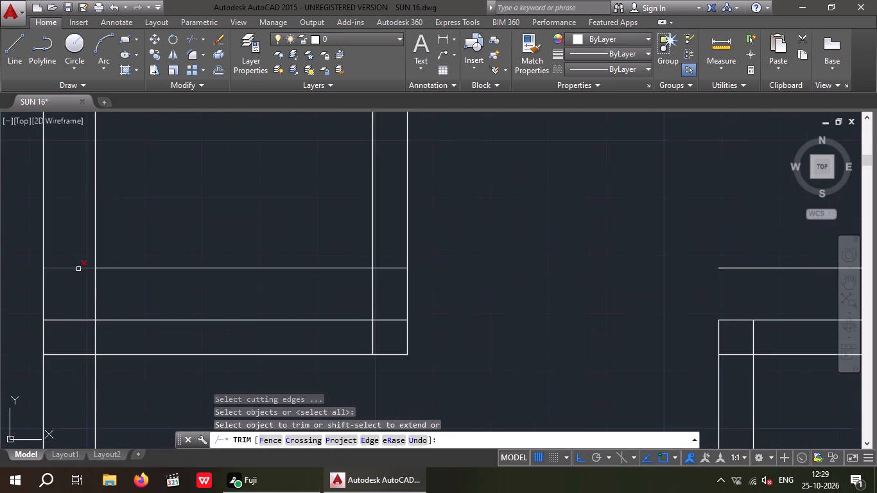
middle_drag(83, 282, 122, 349)
drag(122, 344, 117, 338)
click(107, 159)
drag(300, 350, 279, 327)
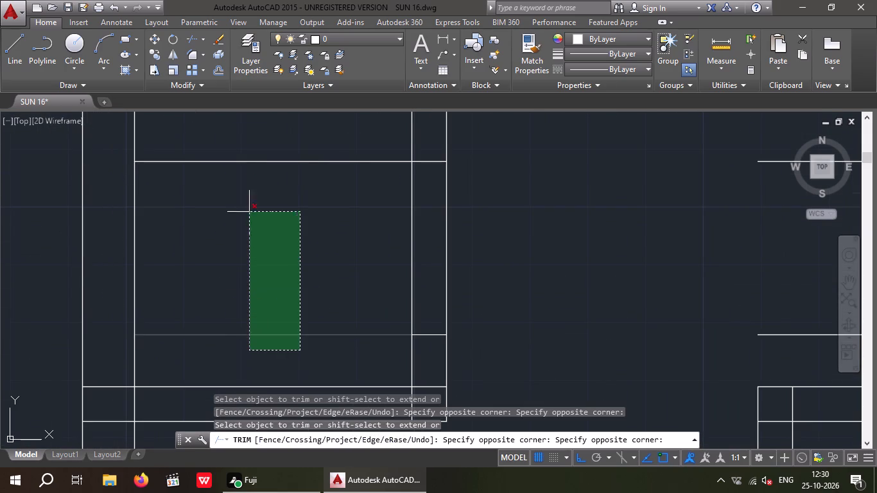
click(236, 150)
drag(537, 219, 413, 269)
click(367, 277)
Trim the guide lines around the small right room and its inner wall between them to form a 2'6" door opening.
scroll(379, 250, down, 3)
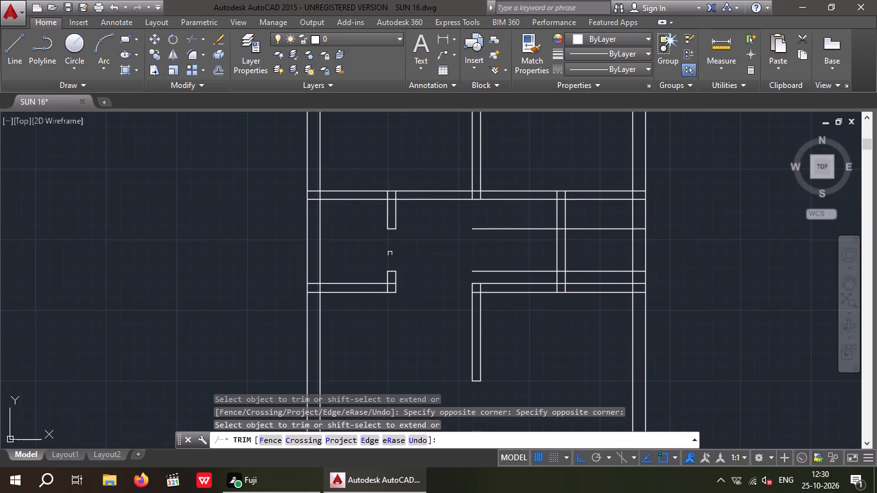
middle_drag(484, 234, 361, 259)
scroll(394, 297, up, 1)
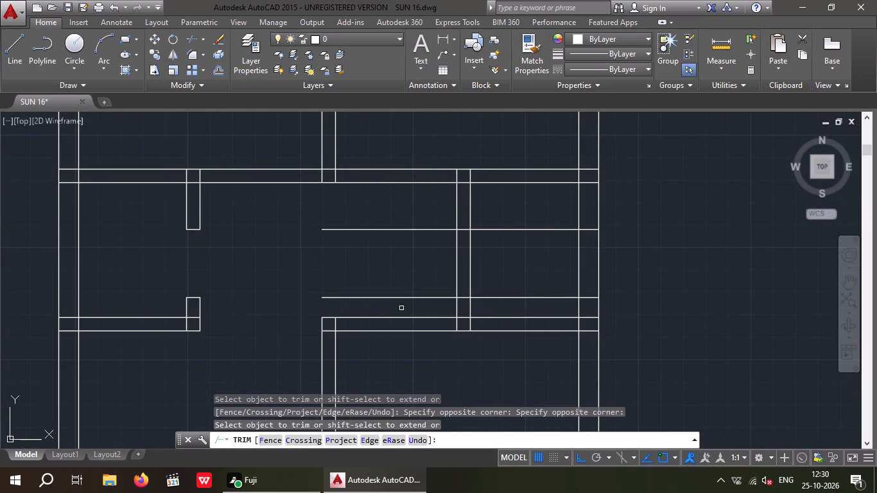
drag(401, 308, 384, 286)
click(357, 215)
scroll(594, 293, up, 1)
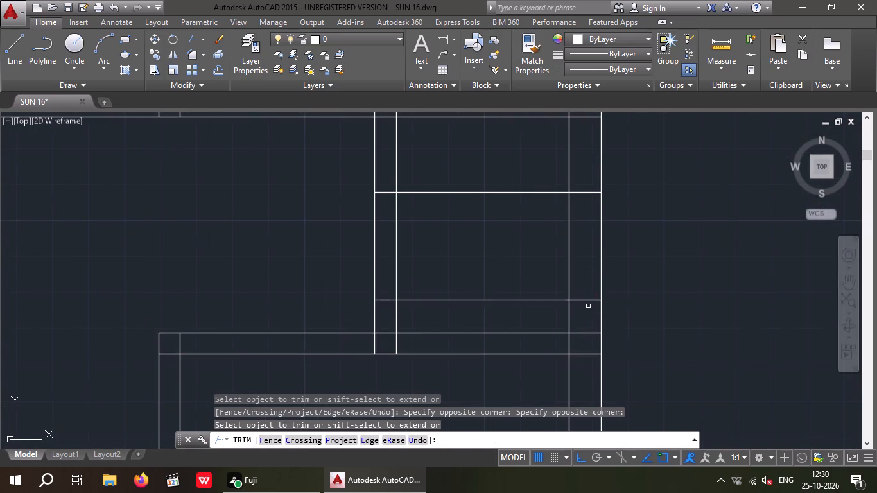
drag(588, 314, 585, 300)
drag(583, 178, 583, 189)
drag(522, 315, 505, 302)
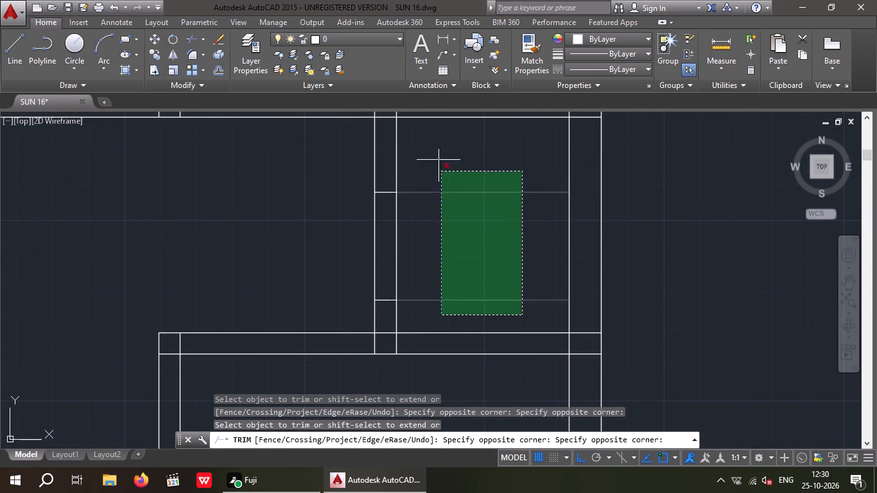
click(436, 147)
drag(438, 213, 326, 264)
click(322, 264)
Trim the crossing lines where the small left room's lower wall meets the left exterior wall.
scroll(332, 248, down, 2)
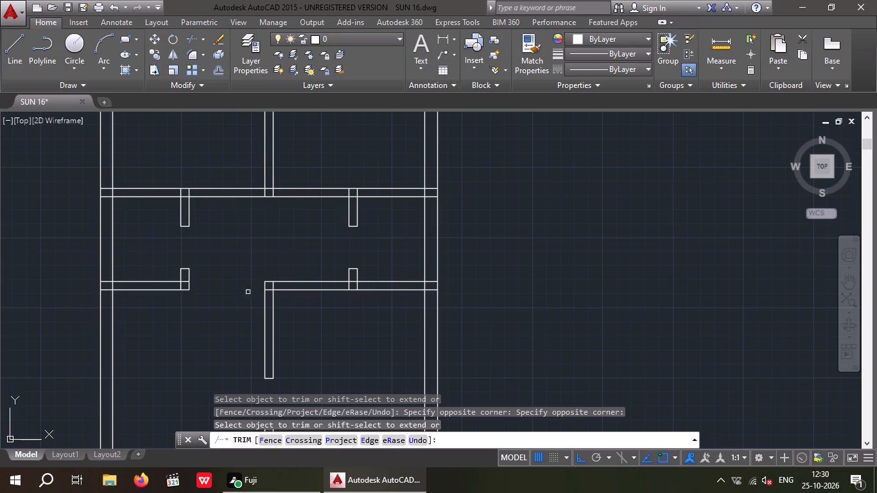
scroll(91, 290, up, 4)
drag(186, 311, 168, 220)
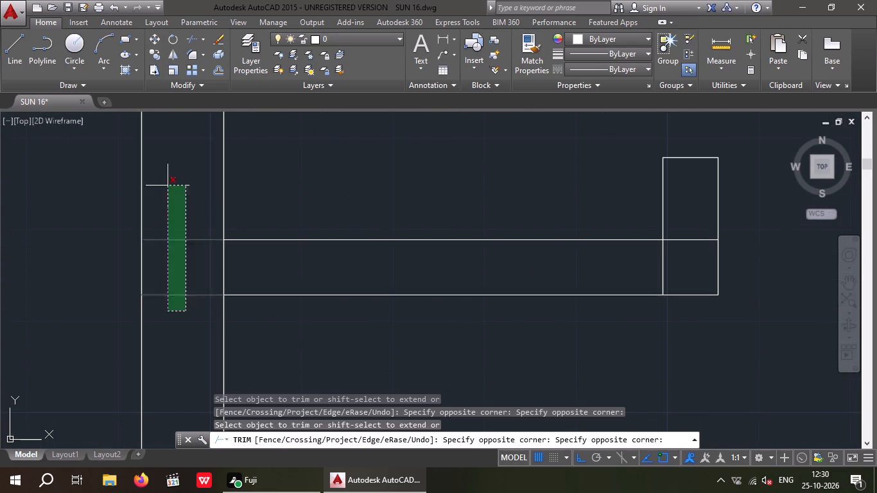
click(168, 186)
drag(252, 255, 180, 289)
click(182, 281)
scroll(181, 259, down, 3)
scroll(300, 268, up, 3)
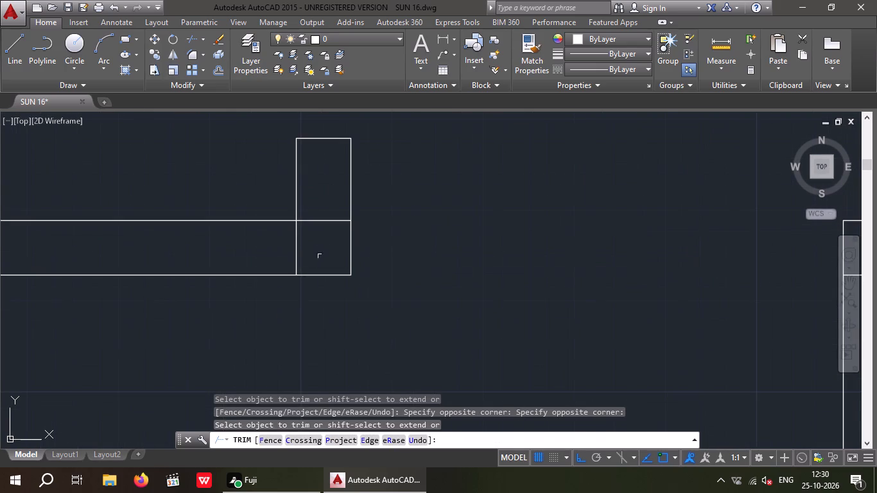
Trim the crossing lines where the small left room's lower wall meets the short wall stub beside its door opening.
drag(306, 245, 250, 270)
drag(252, 265, 258, 267)
drag(322, 257, 316, 250)
drag(313, 193, 316, 200)
scroll(318, 207, down, 4)
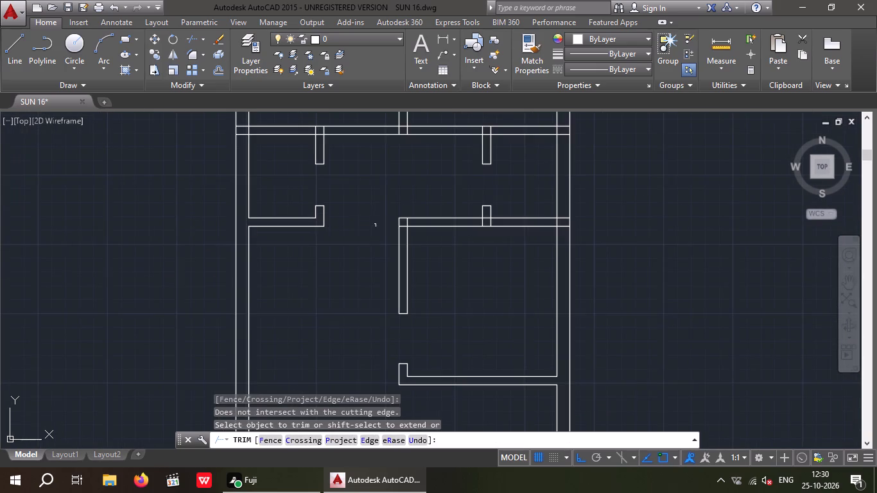
Trim the crossing lines where the small right room's lower wall meets the short wall stub beside its door opening.
middle_drag(367, 230, 219, 286)
scroll(348, 282, up, 4)
drag(327, 257, 234, 275)
click(234, 271)
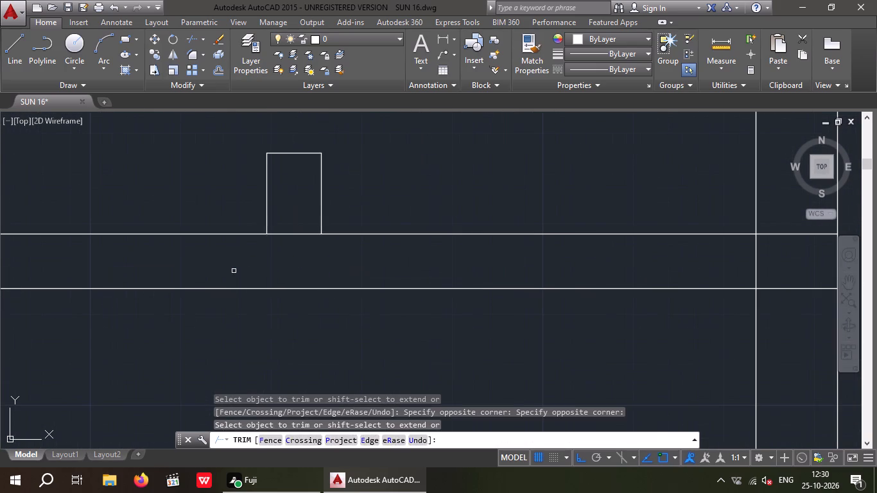
drag(313, 262, 282, 243)
click(281, 218)
scroll(280, 227, down, 4)
Trim the crossing lines where the small right room's lower wall meets the right exterior wall.
scroll(358, 242, up, 3)
drag(367, 257, 357, 231)
drag(351, 184, 353, 199)
drag(340, 214, 303, 234)
click(300, 232)
scroll(311, 223, down, 4)
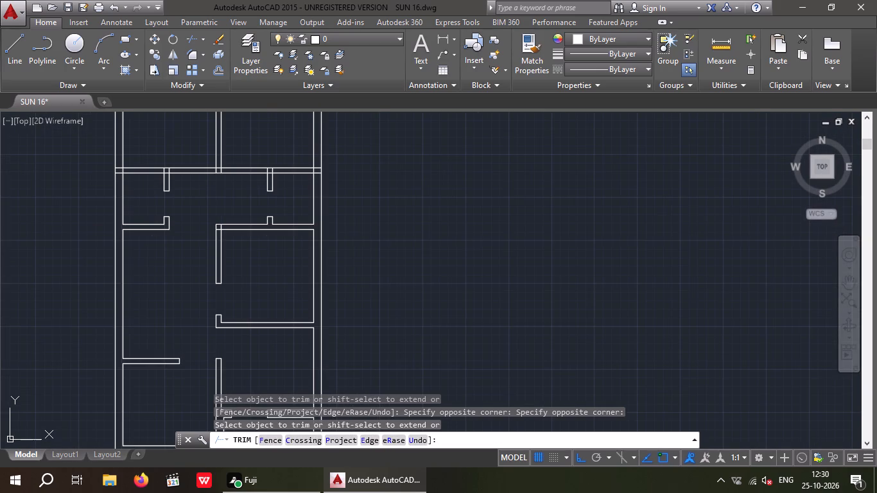
Trim the overlapping lines at the upper-left wall corner of the room below the small right room.
scroll(216, 229, up, 7)
drag(330, 178, 264, 218)
click(260, 218)
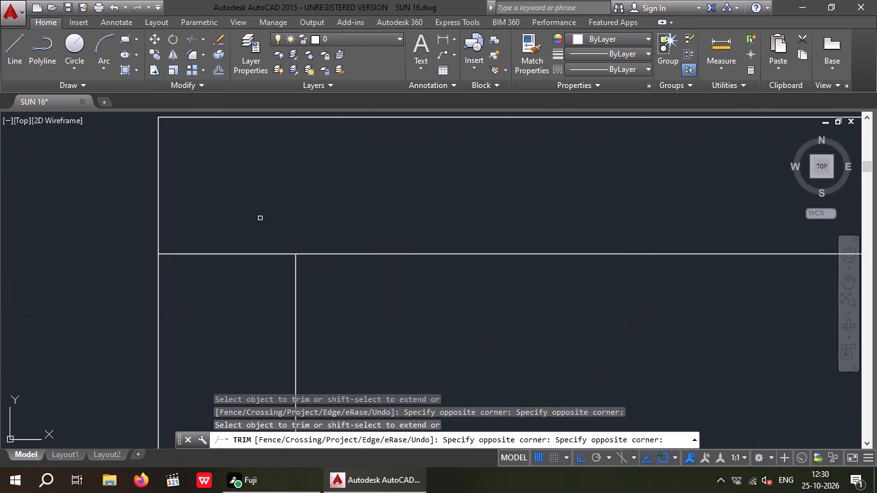
drag(266, 291, 232, 256)
click(222, 218)
scroll(228, 222, down, 5)
middle_drag(309, 278, 265, 332)
scroll(283, 261, down, 3)
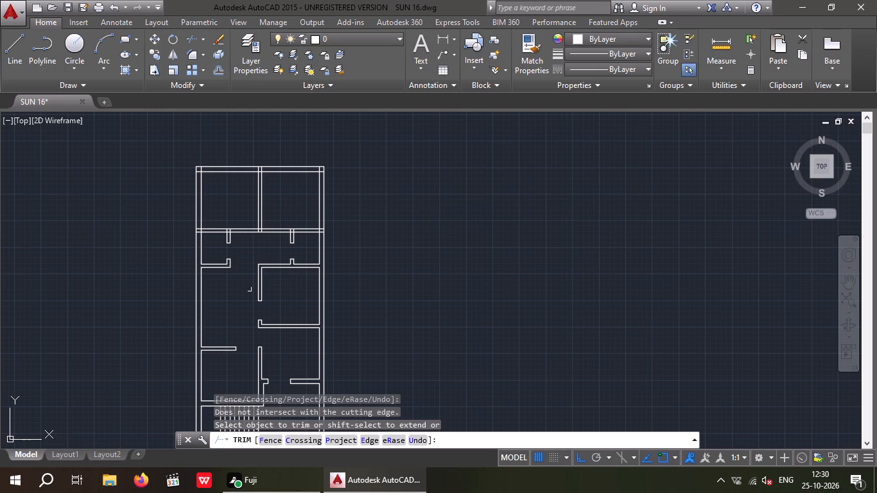
middle_drag(251, 277, 233, 343)
key(Escape)
key(Escape)
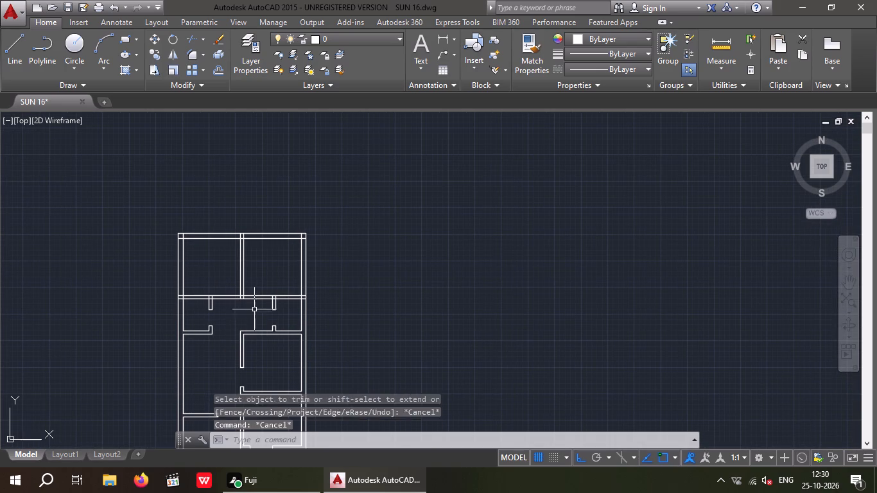
Offset both faces of the wall between the two top rooms 9" outward, one guide line into each room.
key(Escape)
key(o)
key(Return)
text(9")
key(Return)
scroll(256, 284, up, 3)
drag(199, 304, 206, 306)
click(260, 306)
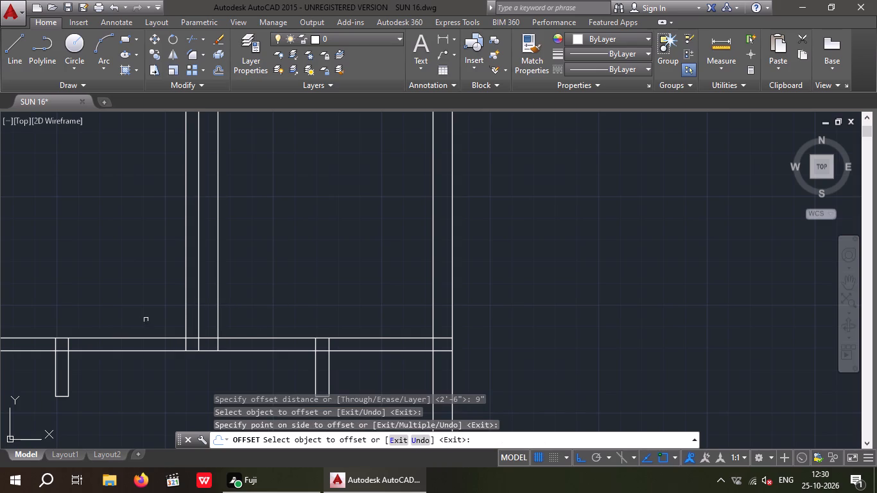
drag(185, 309, 164, 317)
click(163, 317)
key(Escape)
key(Escape)
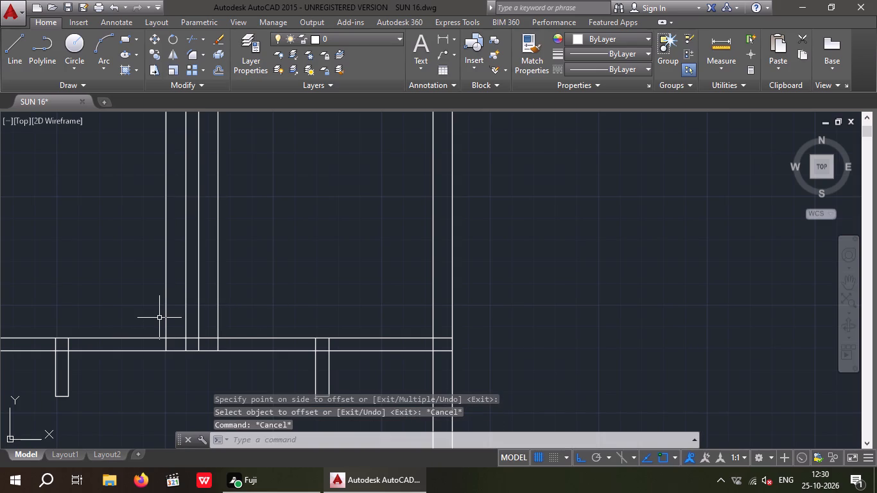
Offset the two 9" guide lines another 3' away from the dividing wall to mark the top rooms' door widths.
key(o)
key(Return)
text(3')
key(Return)
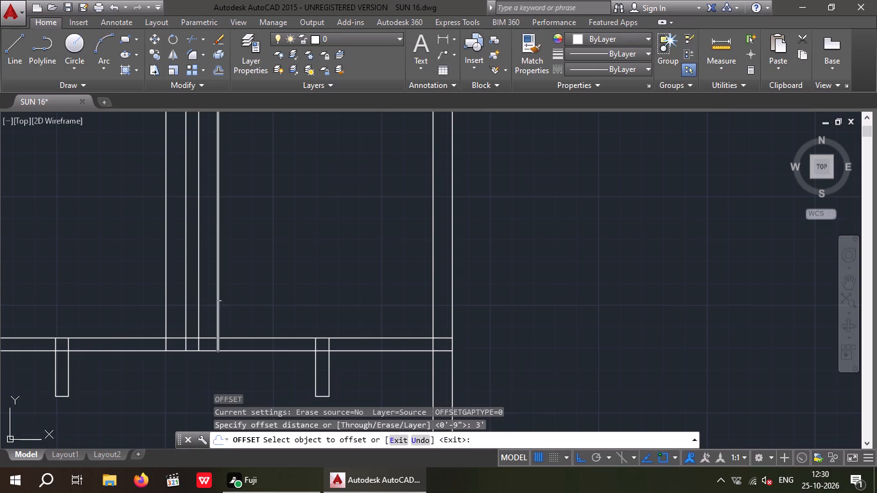
drag(216, 302, 252, 299)
click(275, 295)
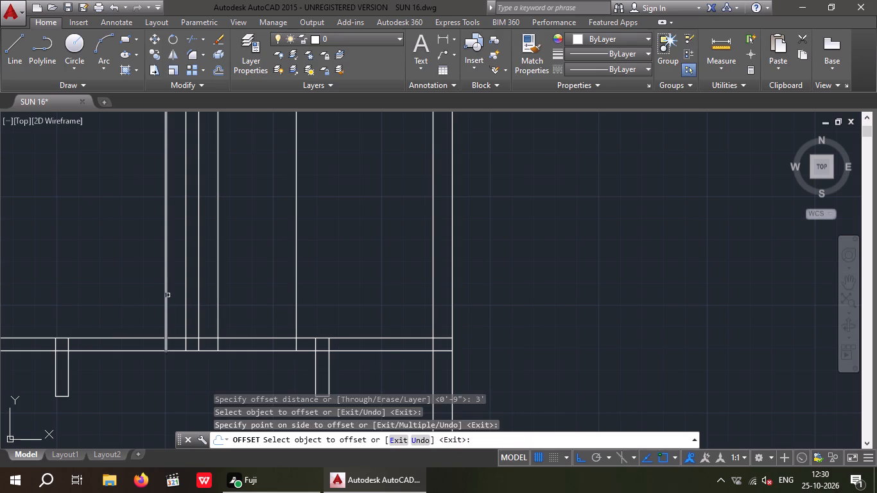
drag(165, 298, 107, 326)
click(103, 327)
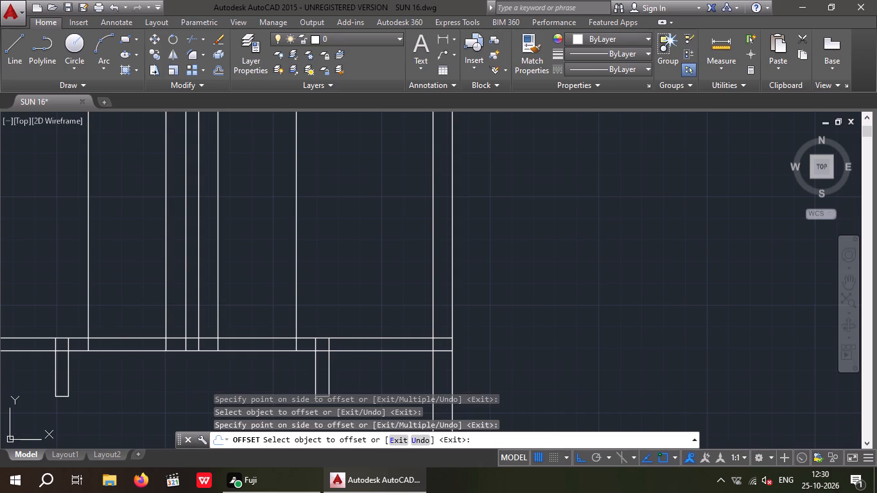
key(Escape)
key(Escape)
Trim the guide lines in both top rooms and the lower wall between them to form two 3' door openings.
text(TR)
key(space)
key(space)
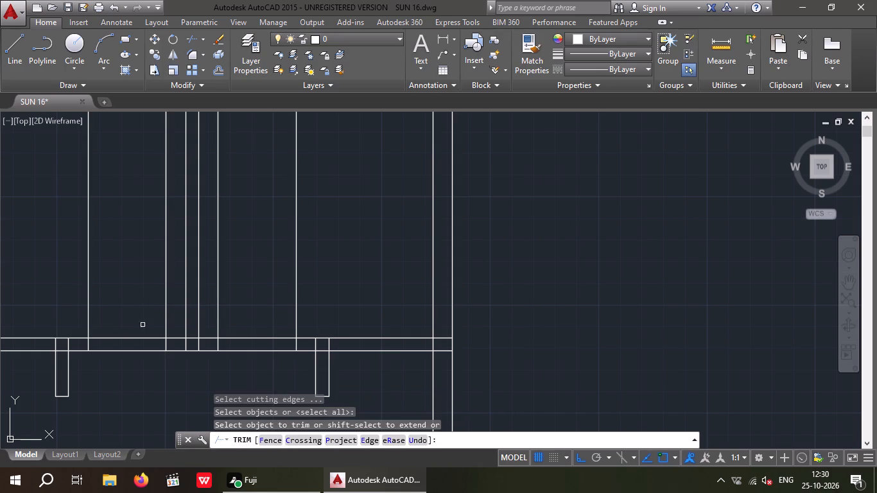
scroll(164, 315, up, 2)
drag(186, 300, 139, 331)
scroll(130, 327, down, 2)
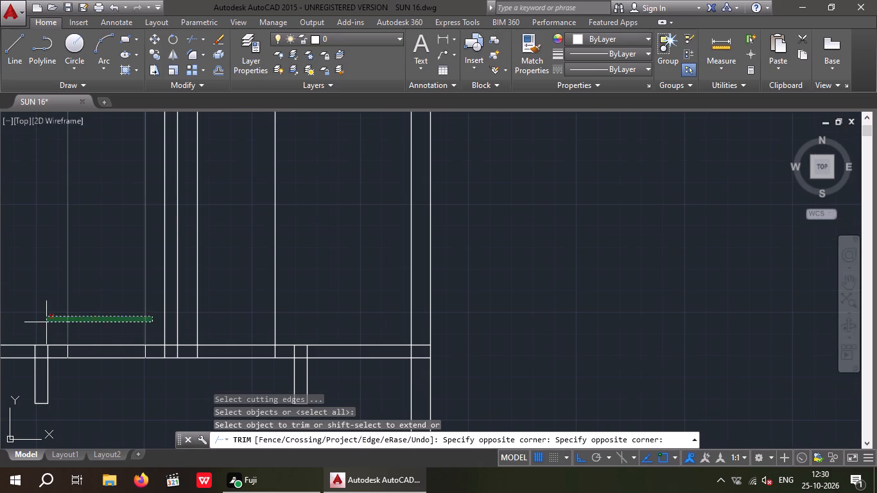
click(46, 322)
drag(302, 275, 257, 307)
click(192, 320)
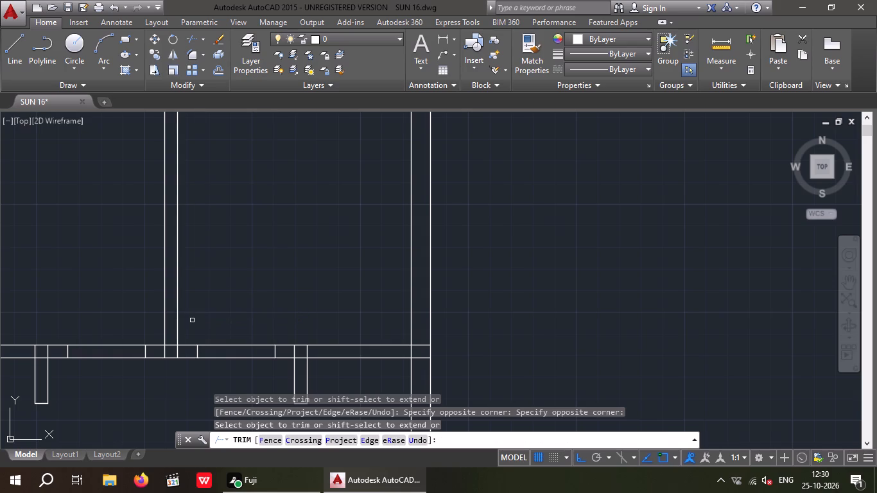
drag(248, 378, 236, 350)
click(228, 311)
drag(123, 375, 121, 378)
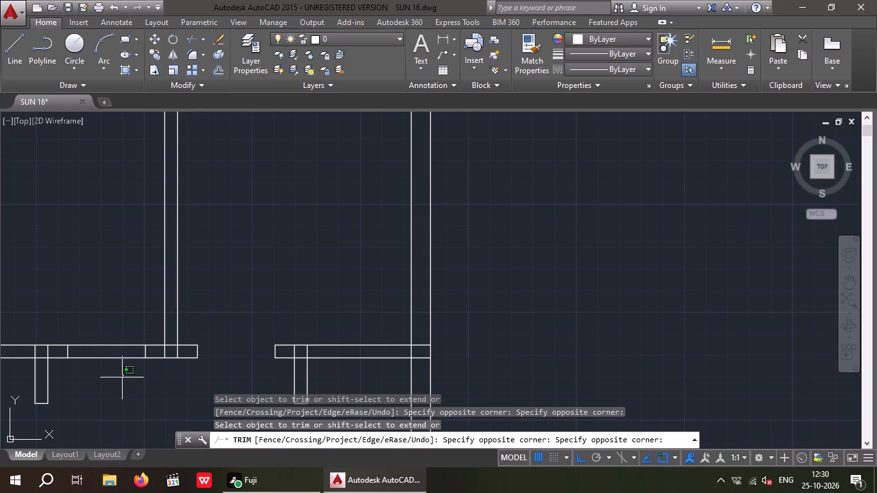
drag(121, 378, 91, 349)
click(76, 314)
Trim the crossing lines where the top rooms' dividing wall meets the short wall piece between the two door openings.
scroll(166, 350, up, 4)
drag(246, 353, 142, 373)
drag(138, 374, 139, 374)
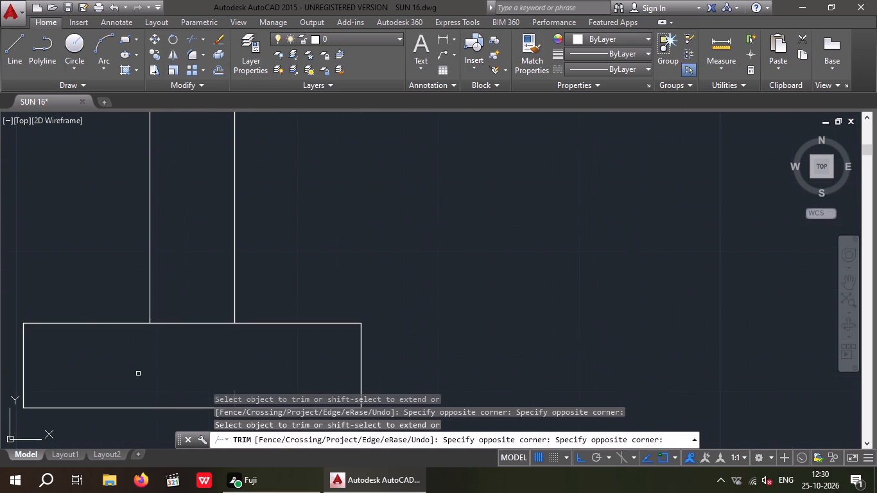
drag(139, 374, 144, 374)
drag(221, 364, 191, 317)
click(186, 284)
scroll(184, 284, down, 5)
Trim the crossing lines where the top right room's lower wall meets the small right room's inner wall.
scroll(270, 296, up, 4)
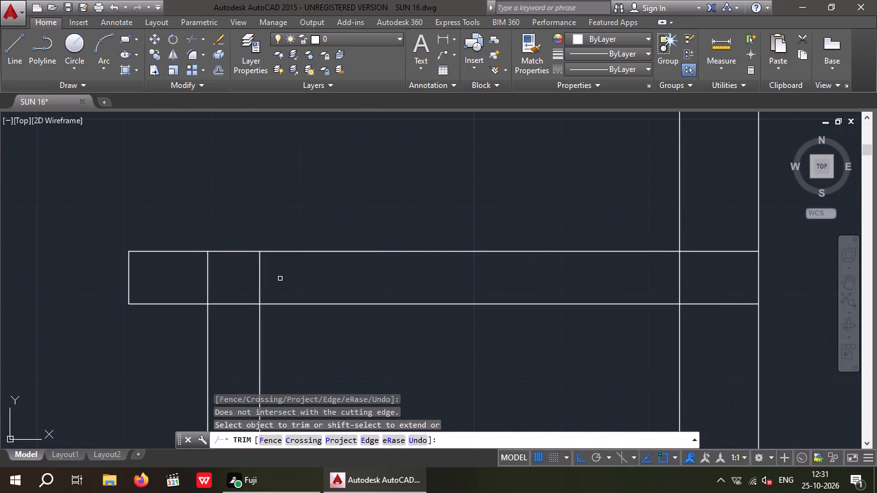
drag(277, 275, 211, 282)
click(198, 282)
drag(235, 325, 222, 298)
click(223, 273)
scroll(232, 277, down, 4)
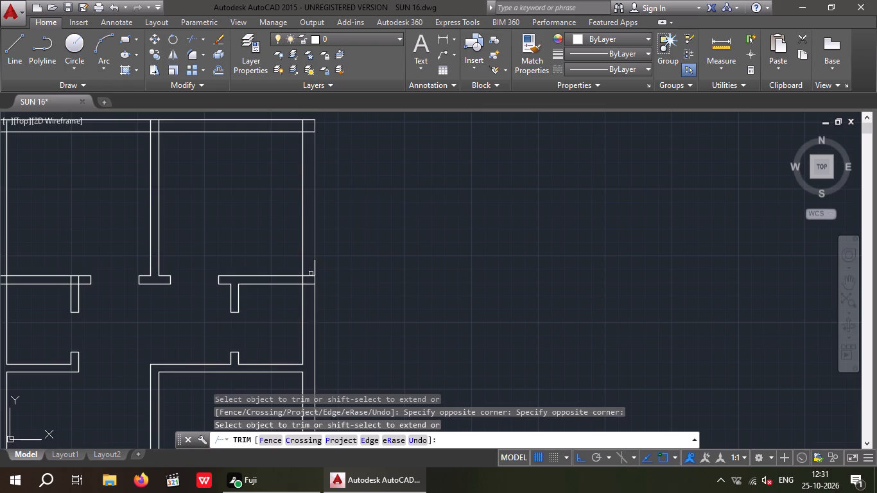
Trim the crossing lines where the top right room's lower wall meets the right exterior wall.
scroll(311, 273, up, 4)
drag(299, 348, 285, 311)
drag(292, 236, 290, 244)
drag(272, 306, 242, 316)
click(231, 311)
scroll(247, 295, down, 4)
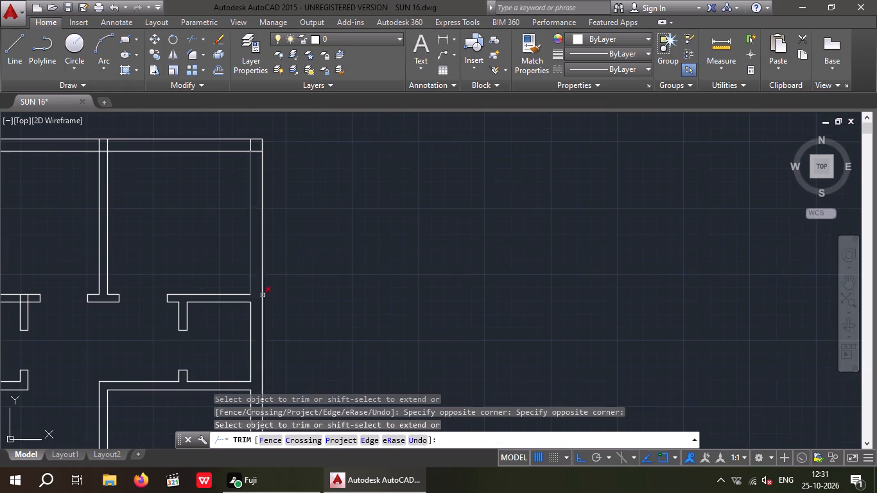
Trim the crossing lines where the top left room's lower wall meets the small left room's inner wall.
middle_drag(363, 264, 517, 226)
scroll(543, 223, down, 2)
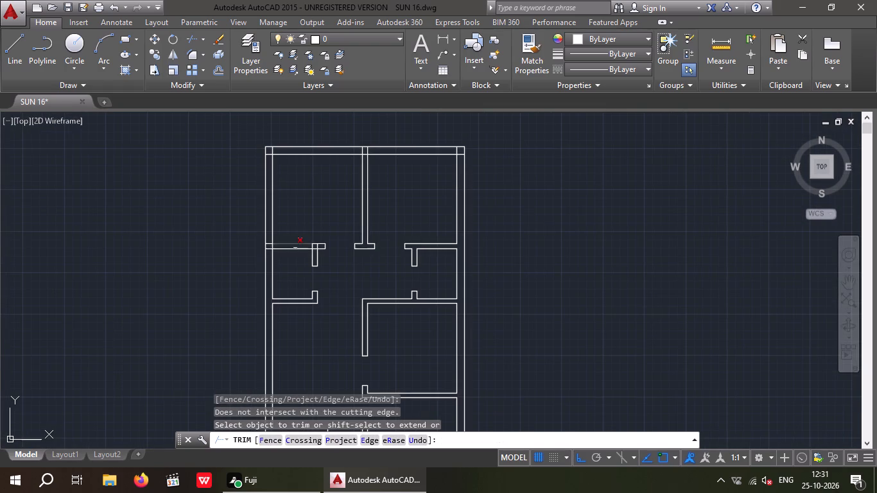
scroll(324, 235, up, 5)
middle_drag(268, 300, 415, 192)
scroll(373, 234, up, 1)
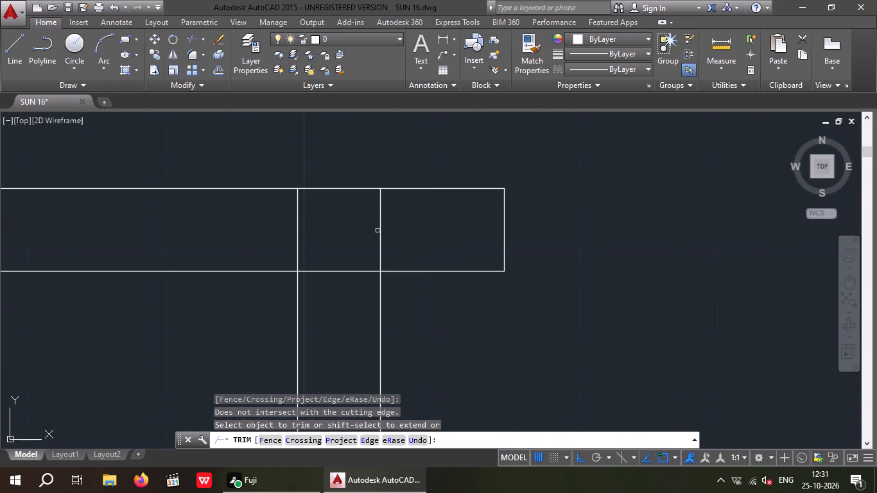
drag(390, 218, 300, 245)
drag(265, 241, 275, 245)
drag(335, 291, 330, 277)
click(329, 241)
scroll(347, 238, down, 4)
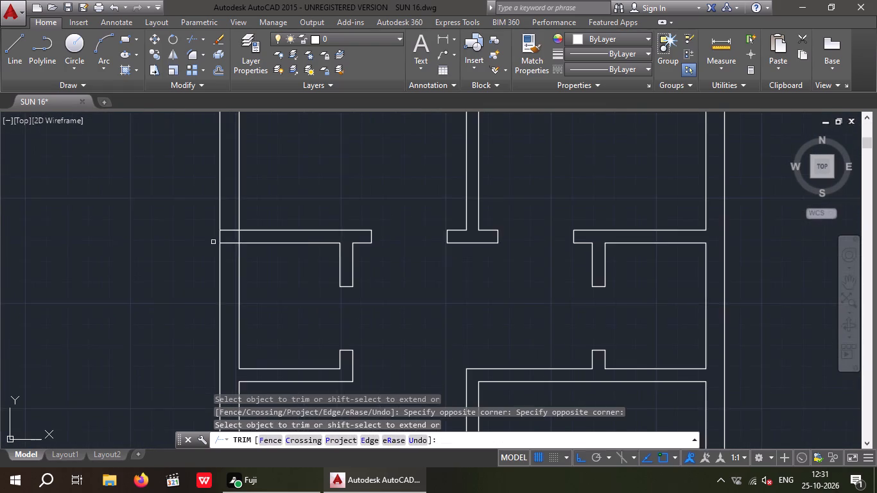
Trim the crossing lines where the top left room's lower wall meets the left exterior wall.
scroll(225, 234, up, 4)
drag(351, 238, 260, 269)
click(254, 268)
drag(270, 327, 226, 211)
click(226, 158)
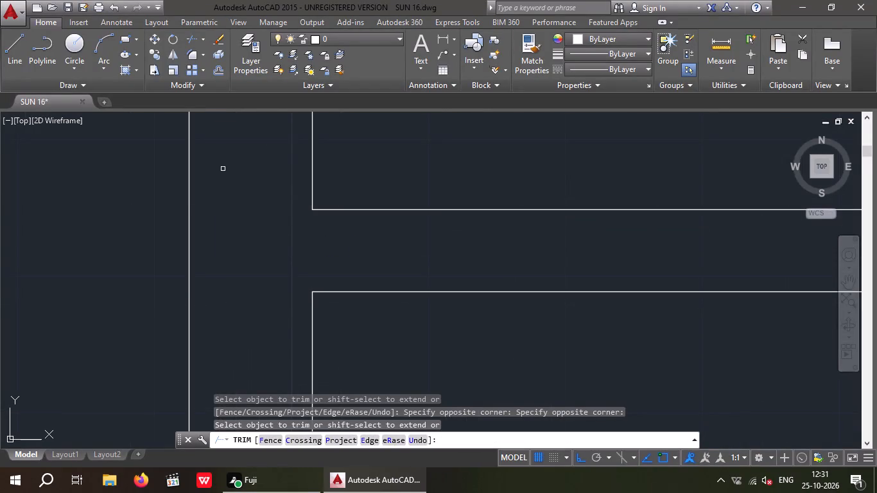
Trim the overlapping inner wall lines at the plan's top-right exterior corner.
scroll(232, 177, down, 4)
middle_drag(290, 244, 270, 305)
scroll(333, 178, down, 2)
middle_drag(331, 195, 278, 298)
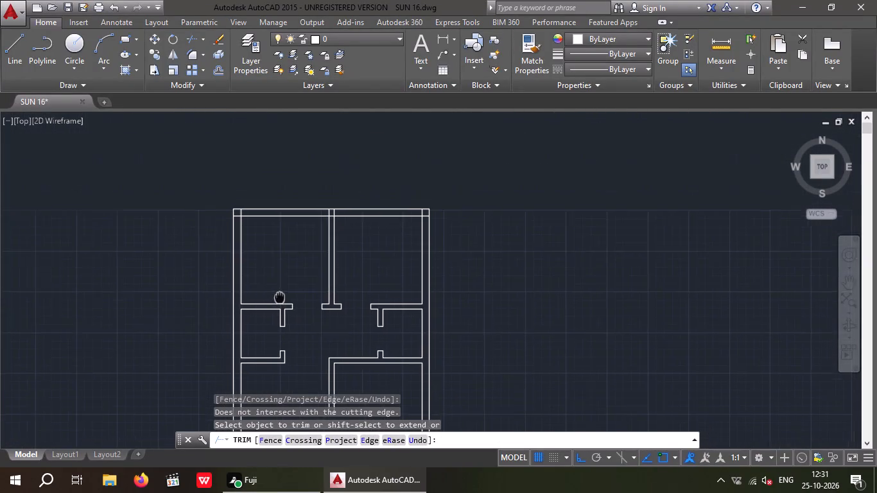
middle_drag(278, 298, 275, 301)
scroll(421, 222, up, 5)
drag(398, 271, 392, 241)
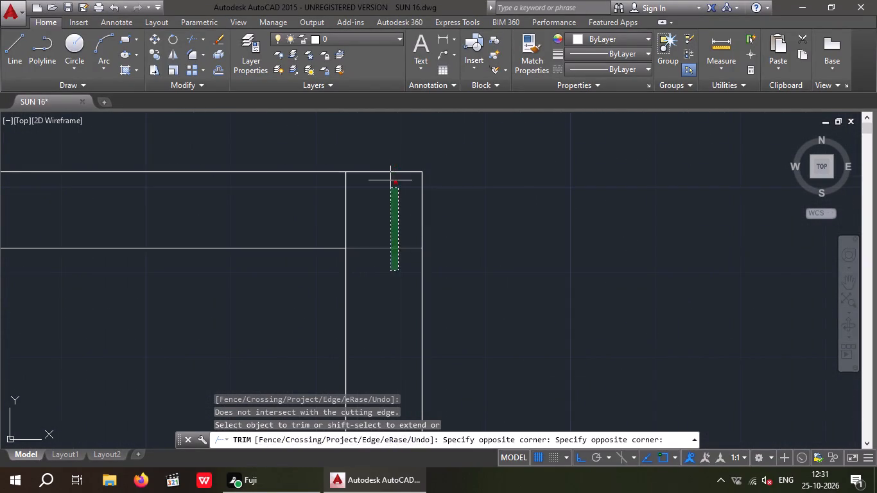
drag(390, 173, 390, 186)
drag(385, 182, 300, 221)
click(293, 218)
Trim the crossing lines where the top rooms' dividing wall meets the top exterior wall.
scroll(313, 188, down, 5)
middle_drag(274, 234, 368, 250)
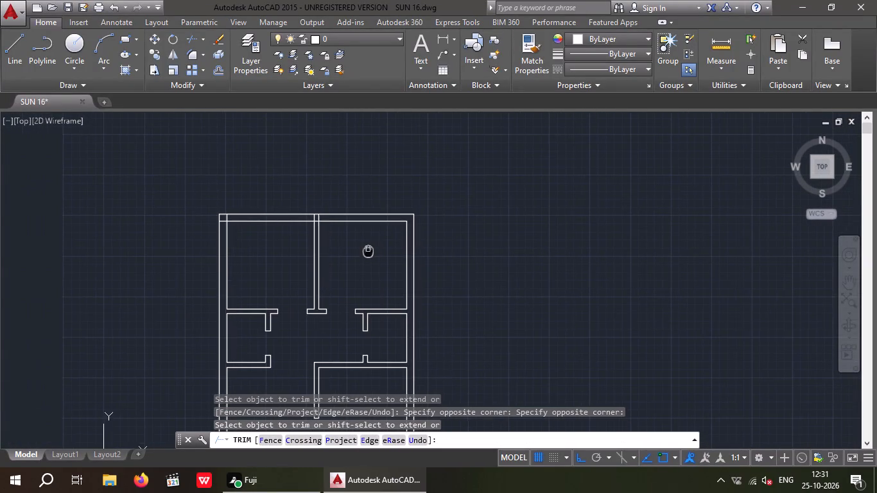
scroll(315, 215, up, 6)
drag(358, 218, 186, 247)
click(184, 242)
drag(325, 330, 308, 285)
drag(306, 250, 308, 259)
Trim the overlapping inner wall lines at the plan's top-left exterior corner and end the Trim command.
scroll(317, 244, down, 5)
scroll(88, 245, up, 4)
drag(122, 229, 94, 250)
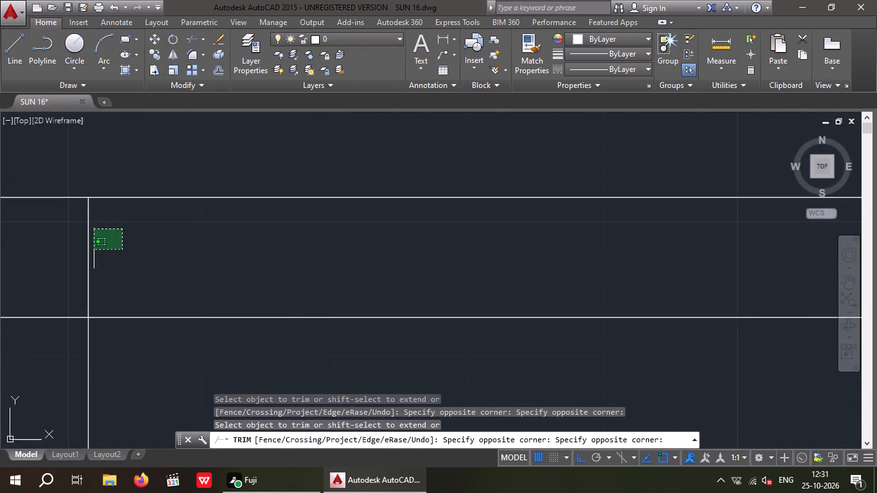
drag(94, 250, 66, 262)
click(66, 260)
middle_drag(85, 254, 230, 238)
scroll(229, 238, up, 1)
drag(178, 352, 156, 315)
click(148, 279)
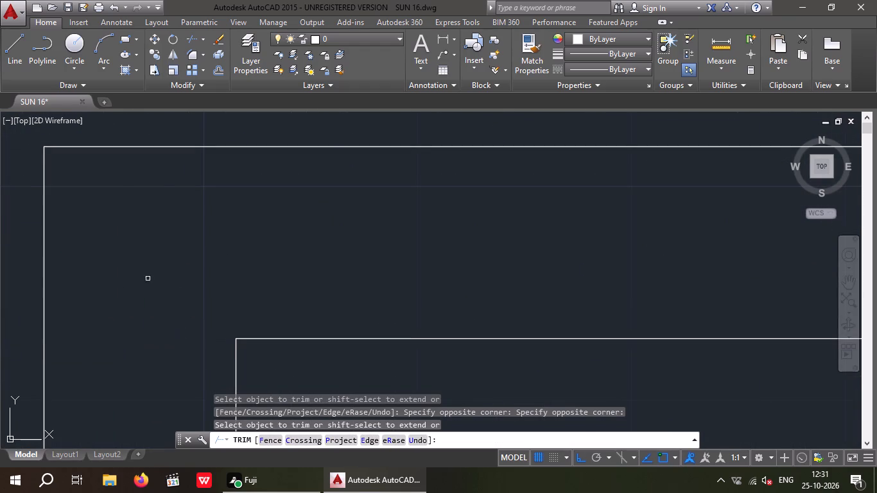
scroll(163, 186, down, 5)
scroll(241, 237, down, 2)
middle_drag(243, 251, 175, 216)
scroll(182, 211, down, 1)
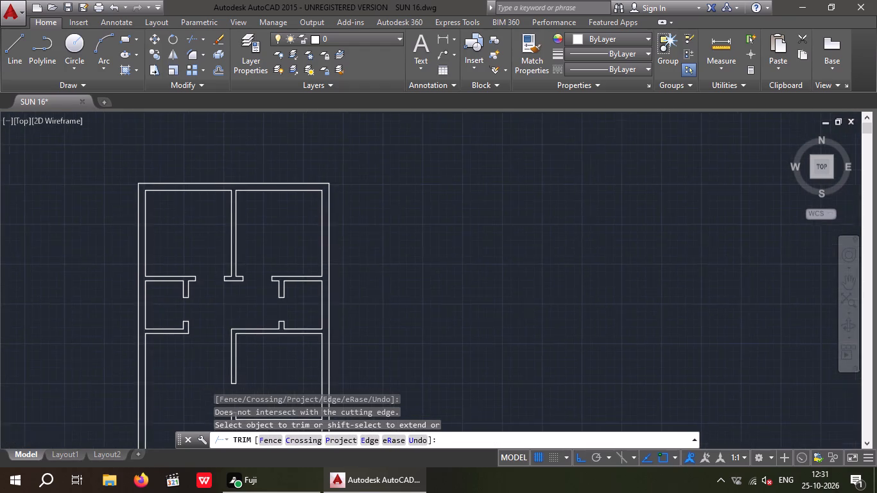
scroll(182, 212, down, 1)
key(Escape)
key(Escape)
Copy the entire floor plan horizontally into the empty space well to the right of the original.
drag(116, 151, 169, 164)
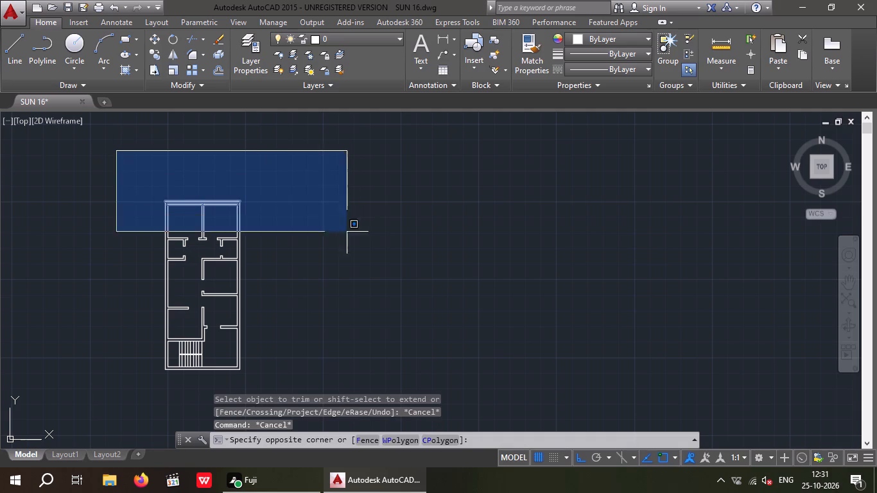
click(287, 381)
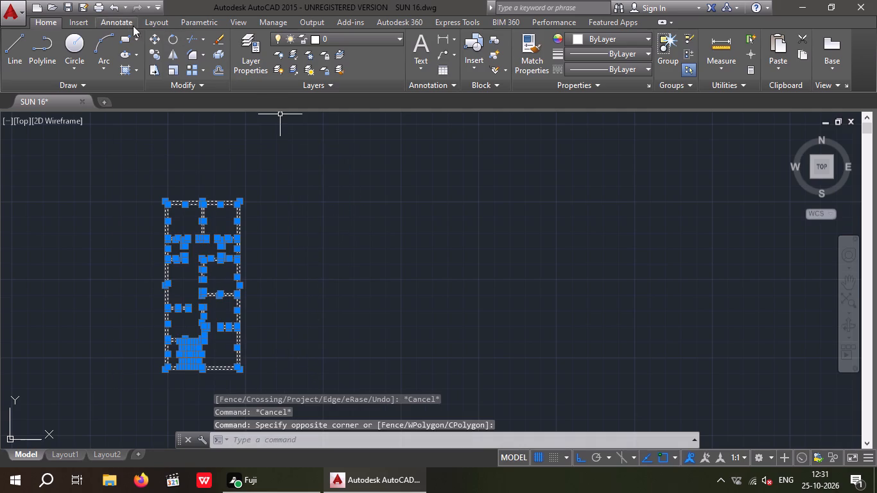
click(157, 54)
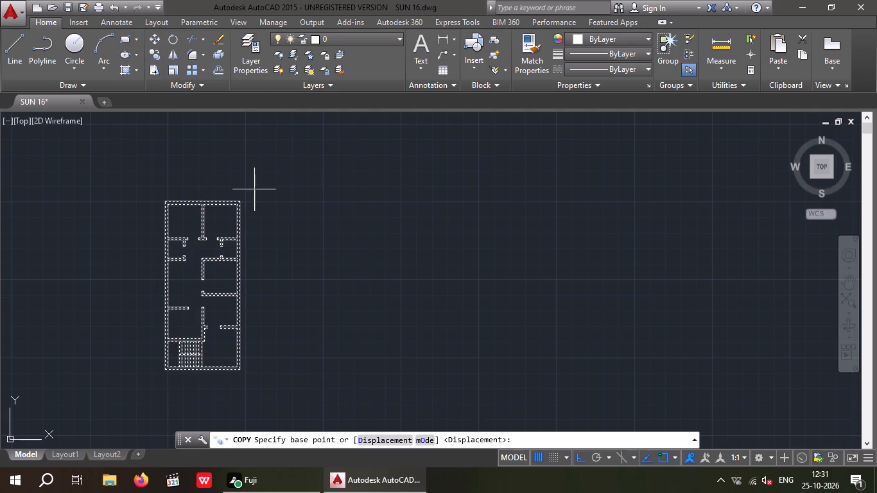
click(244, 200)
middle_drag(560, 198, 264, 166)
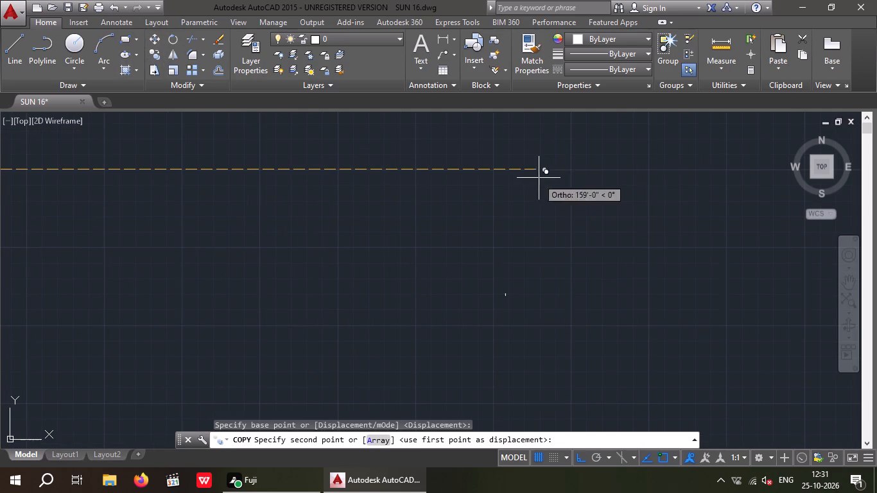
click(647, 168)
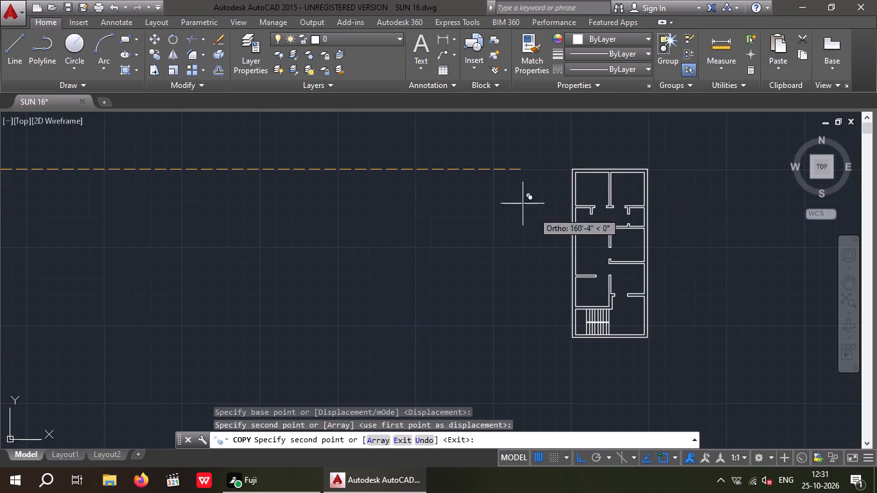
scroll(518, 173, down, 3)
key(Escape)
key(Escape)
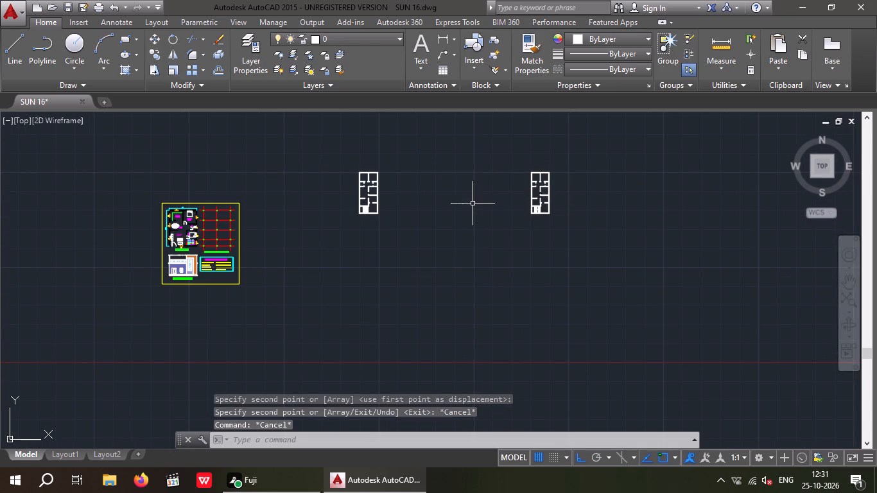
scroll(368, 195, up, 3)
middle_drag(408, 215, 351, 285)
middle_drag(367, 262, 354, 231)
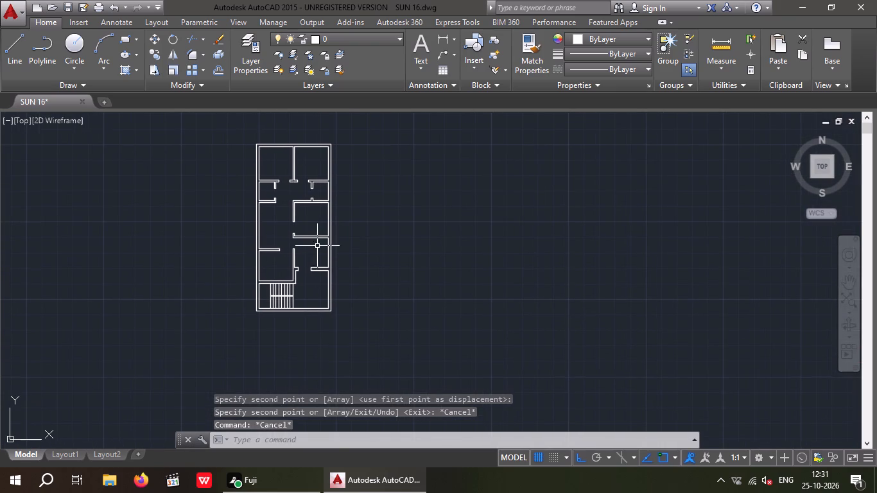
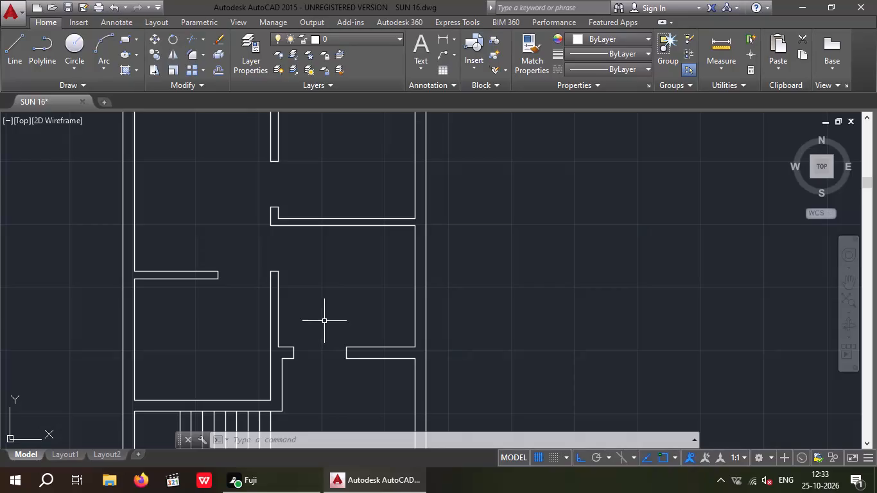
Add the multiline text "MD" at 12" height in the empty space between the reference sheet and the new plan.
key(Escape)
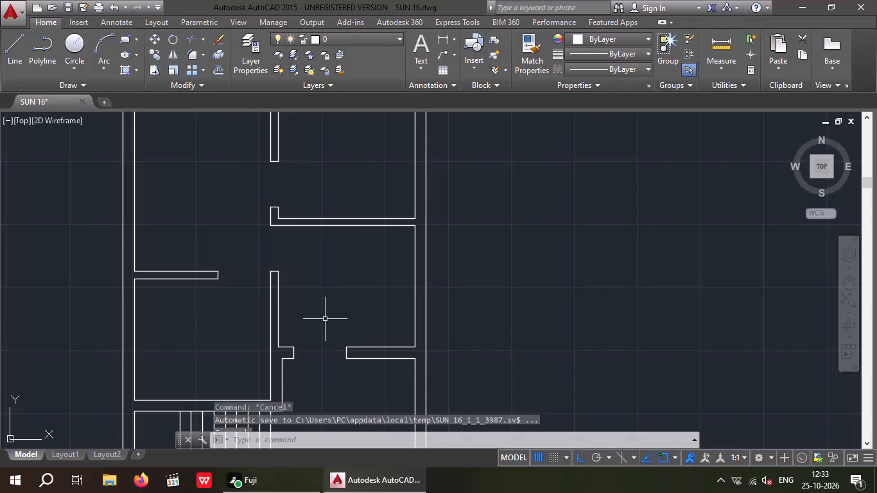
scroll(322, 303, down, 8)
middle_drag(230, 372, 358, 344)
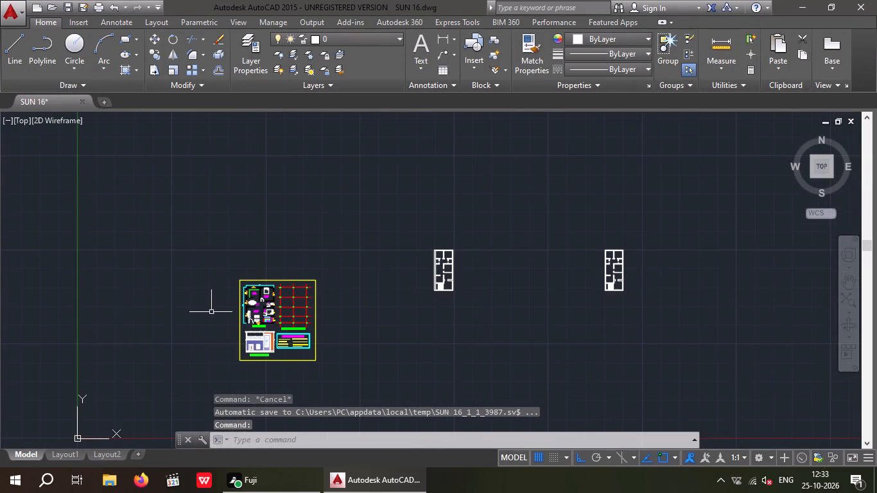
scroll(255, 310, up, 4)
middle_drag(284, 304, 215, 301)
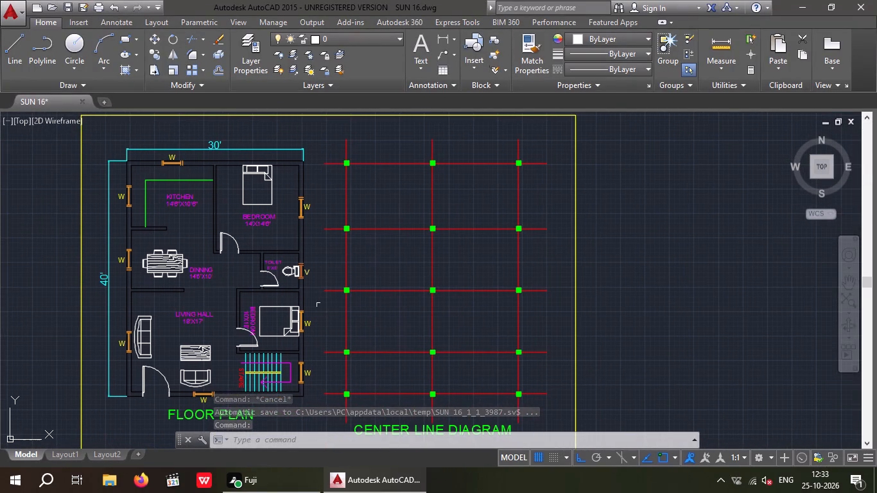
middle_drag(315, 305, 162, 282)
scroll(187, 271, down, 2)
middle_drag(328, 287, 223, 300)
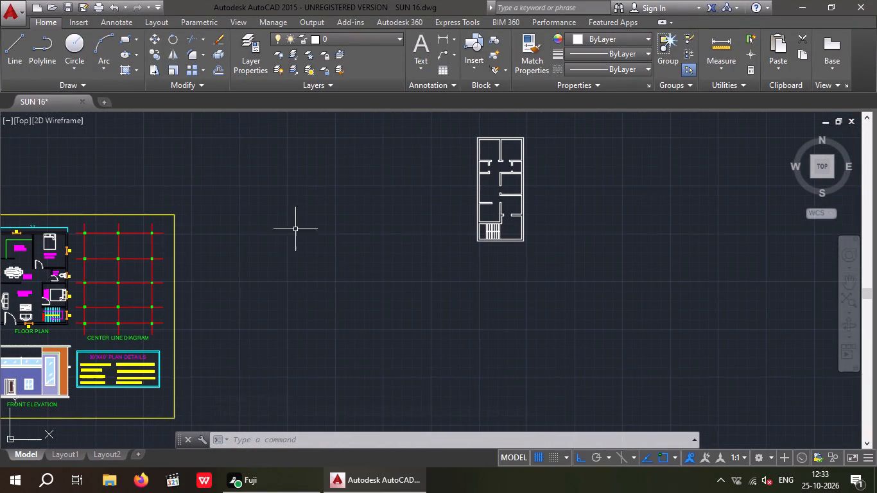
click(421, 49)
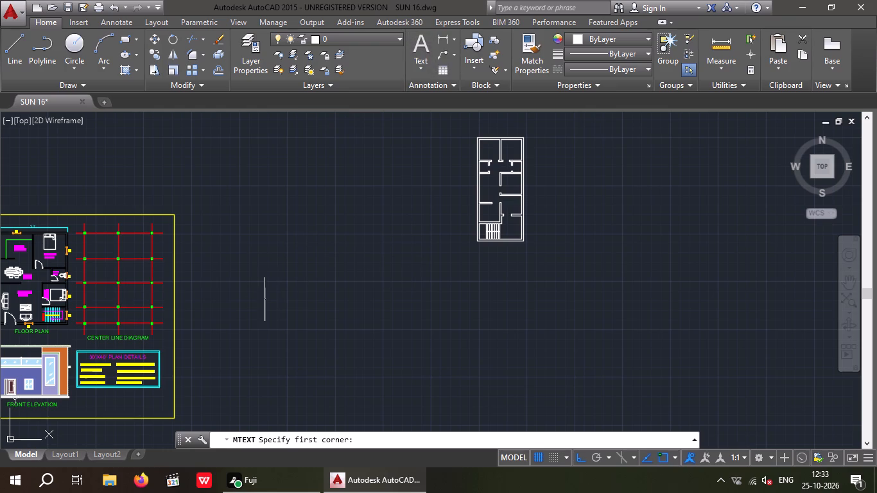
click(238, 284)
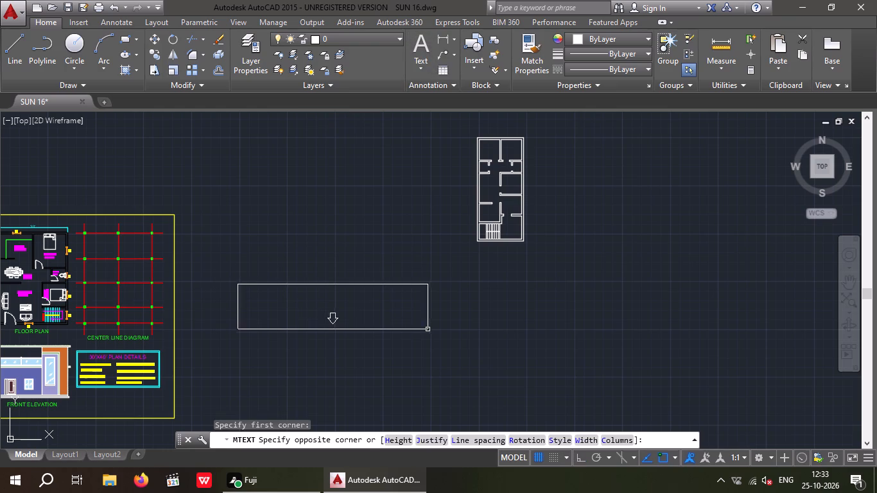
click(412, 333)
click(150, 59)
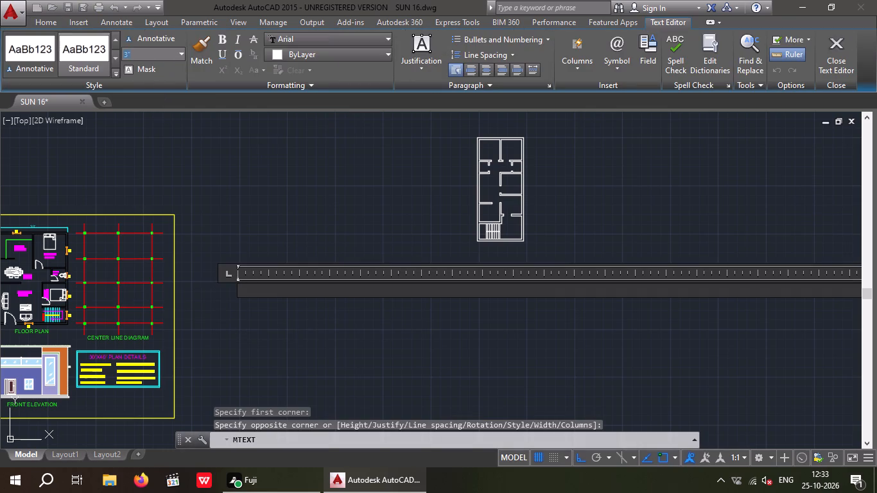
key(1)
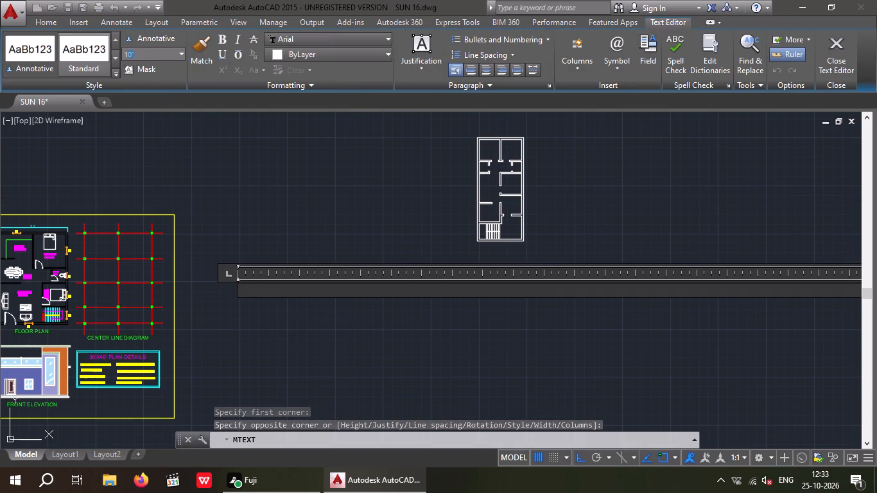
key(2)
key(shift+quotedbl)
key(Return)
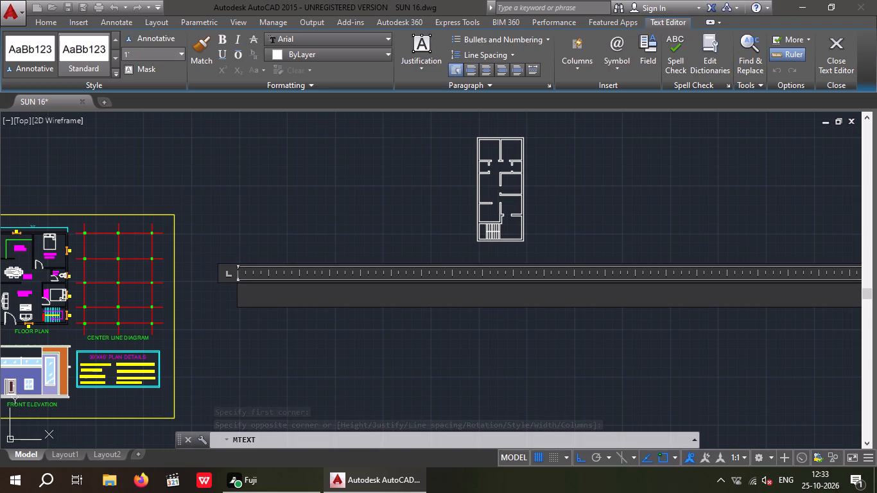
text(MD)
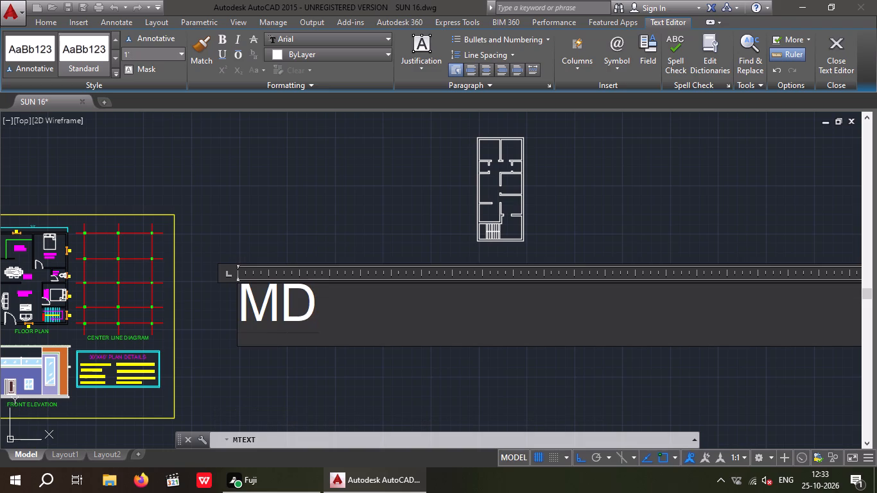
click(253, 212)
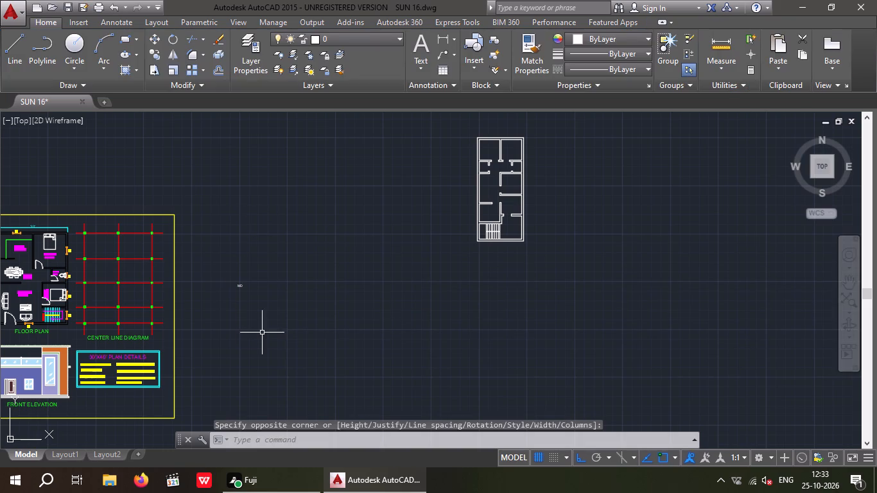
Copy the MD label, with Ortho off, into the living hall's main door opening on the reference floor plan.
scroll(232, 302, up, 3)
drag(299, 221, 246, 261)
click(202, 280)
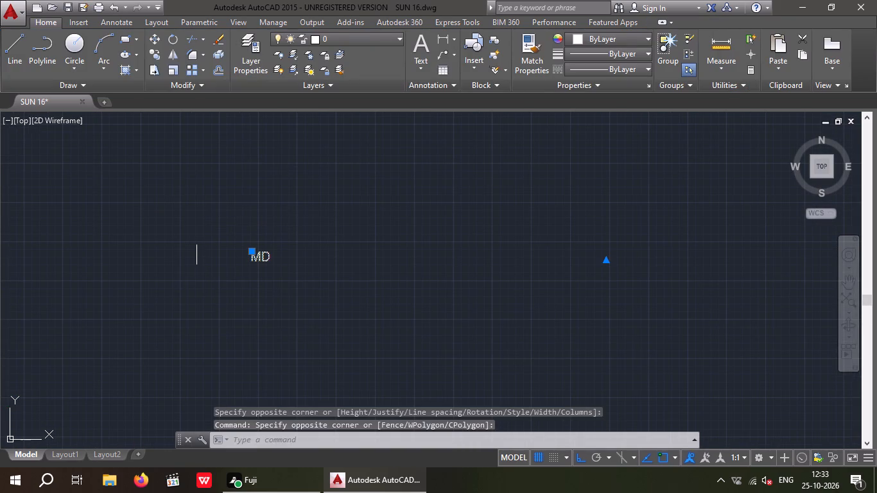
click(150, 53)
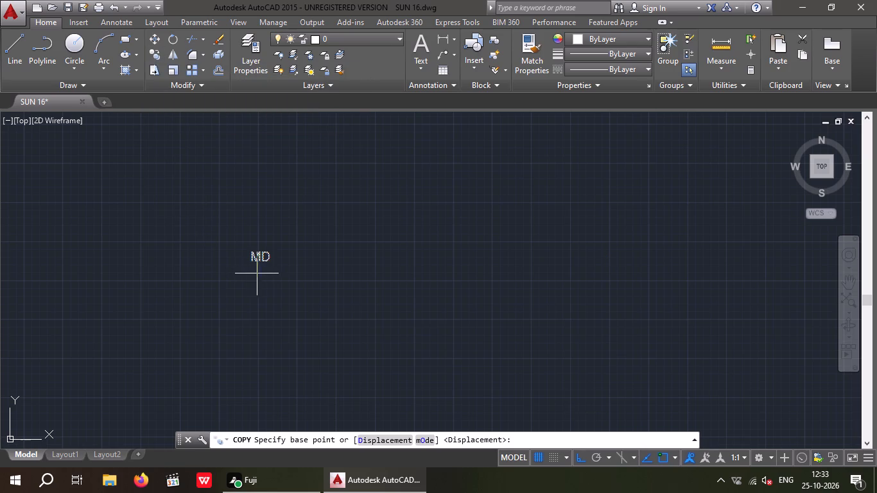
click(247, 264)
middle_drag(251, 275, 329, 244)
scroll(323, 248, down, 3)
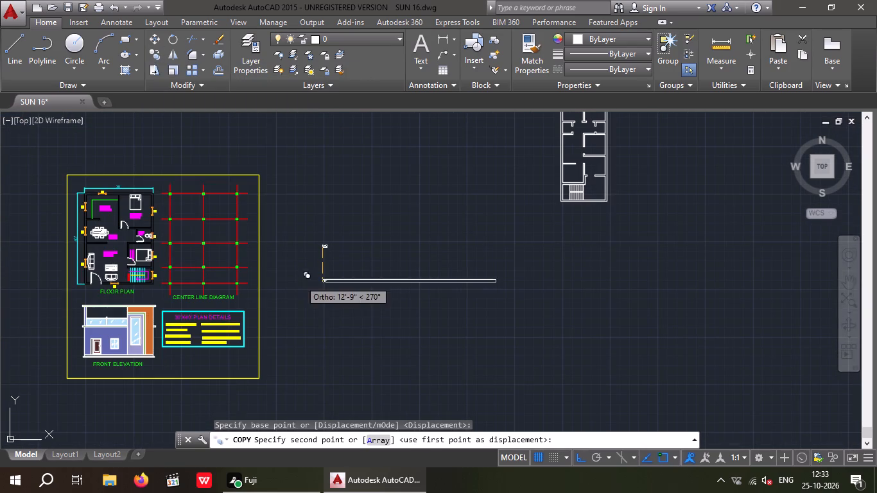
click(579, 460)
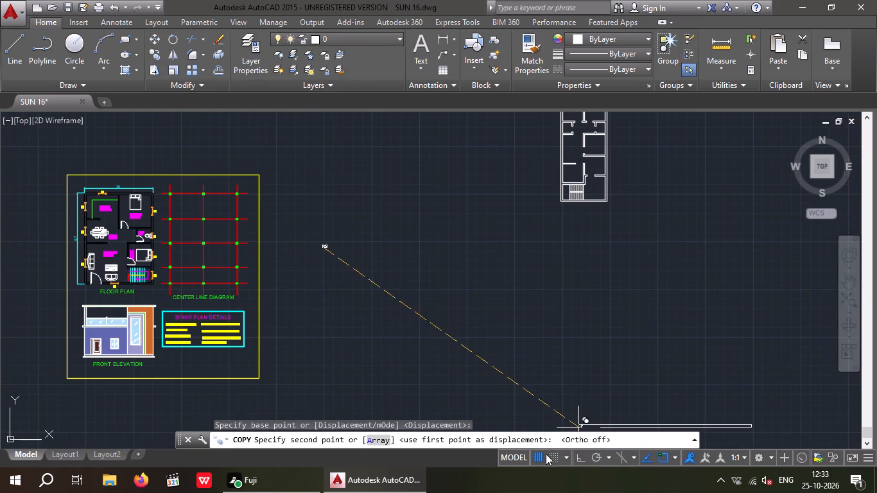
scroll(95, 295, up, 5)
middle_drag(79, 242, 108, 302)
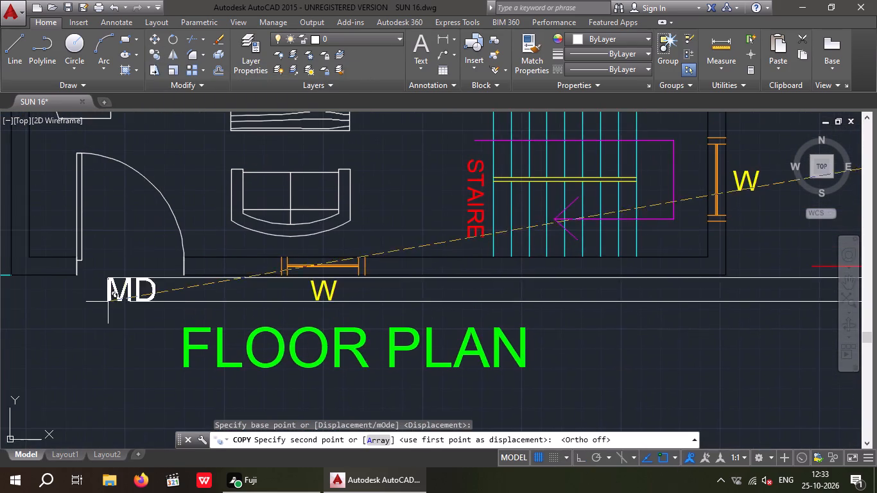
scroll(101, 277, up, 2)
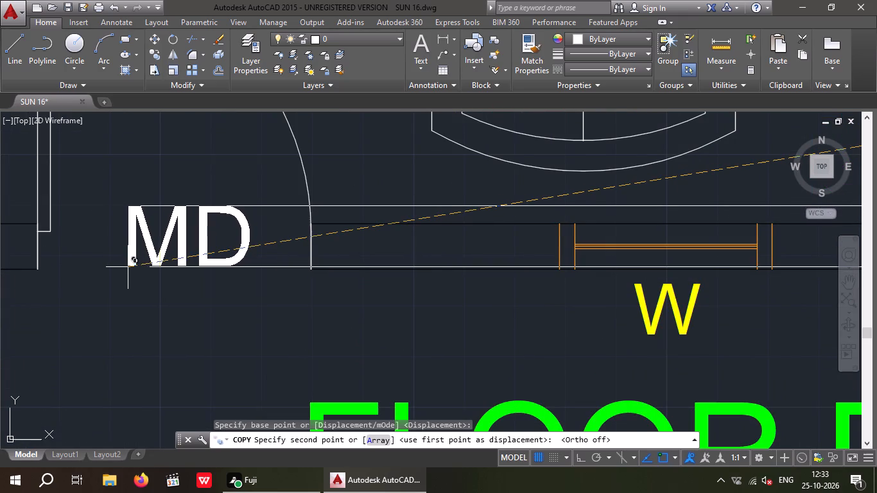
click(128, 267)
scroll(126, 266, down, 5)
middle_drag(125, 290, 113, 343)
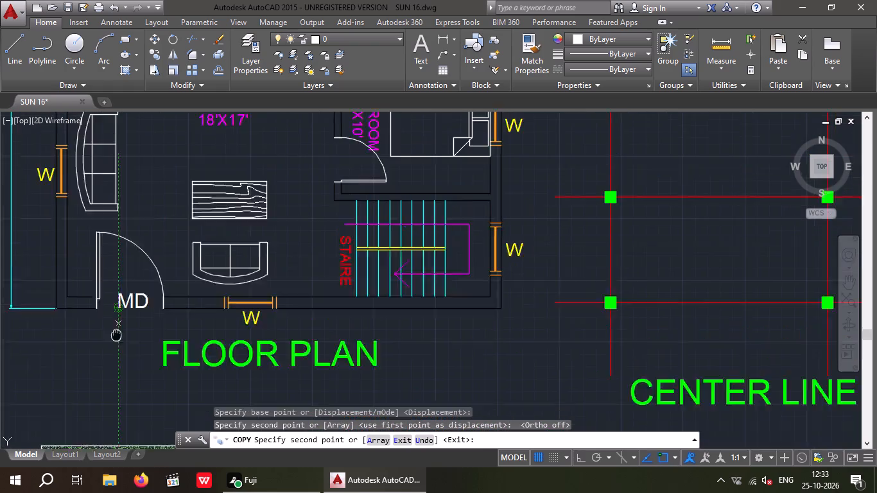
middle_drag(113, 343, 91, 384)
scroll(91, 376, down, 4)
key(Escape)
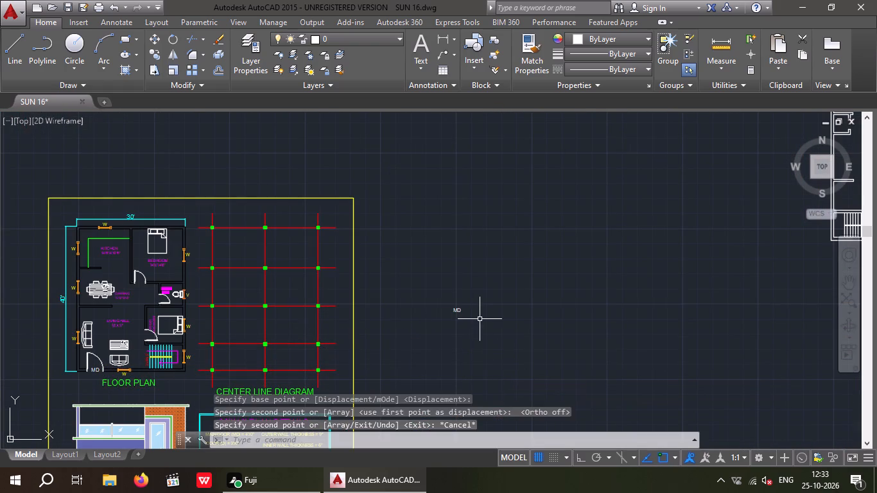
Edit the loose MD label beside the reference sheet to read "D".
scroll(473, 319, up, 3)
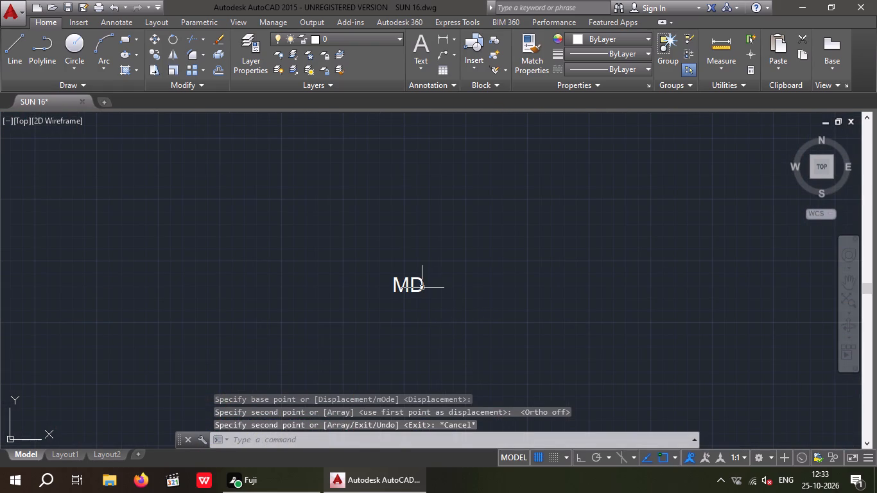
double_click(417, 290)
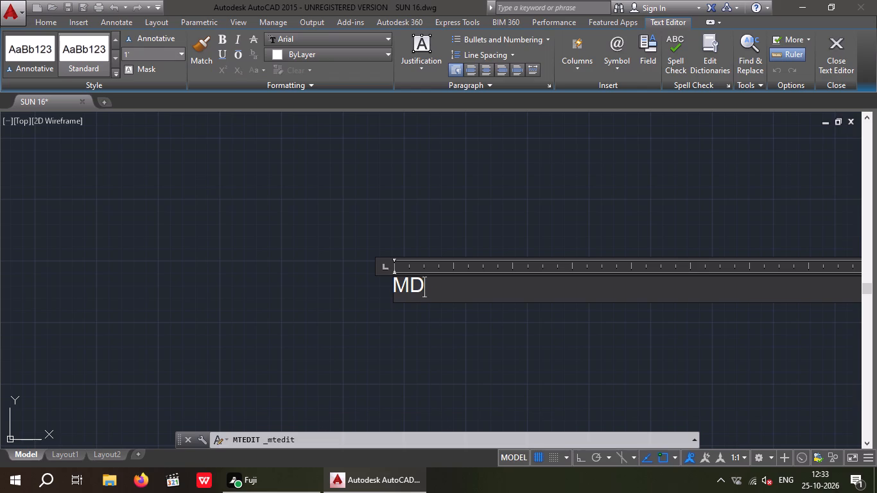
key(Left)
key(BackSpace)
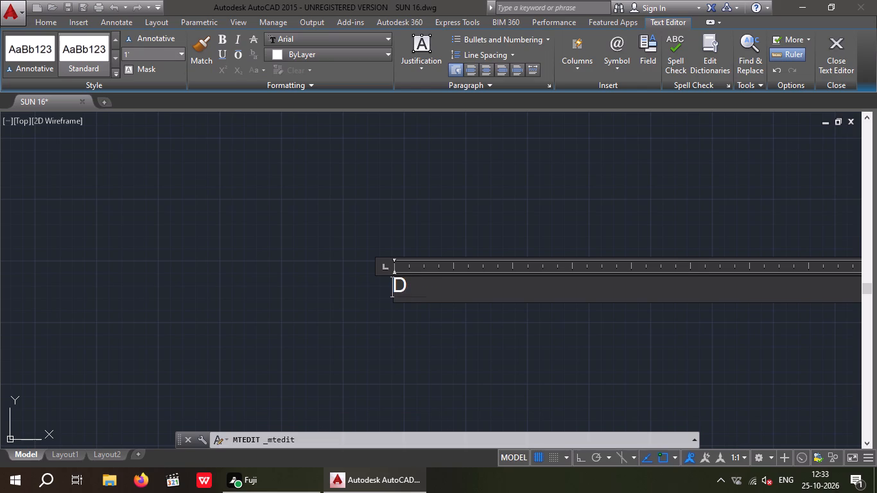
click(373, 342)
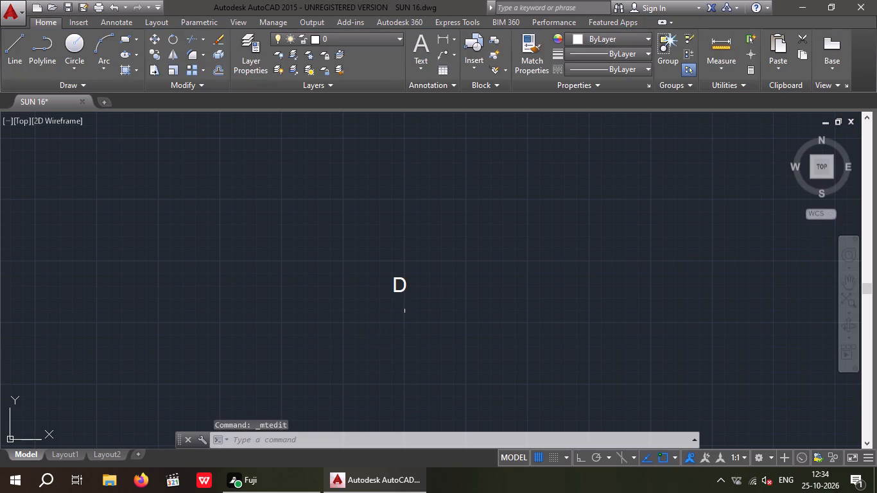
Copy the D label to the door opening of the 10'X10' bedroom on the reference floor plan.
drag(426, 251, 386, 315)
click(372, 316)
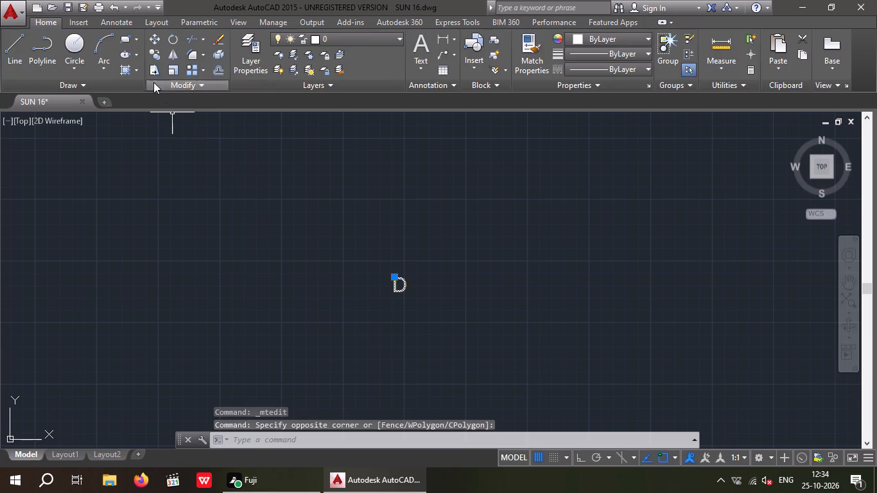
click(152, 55)
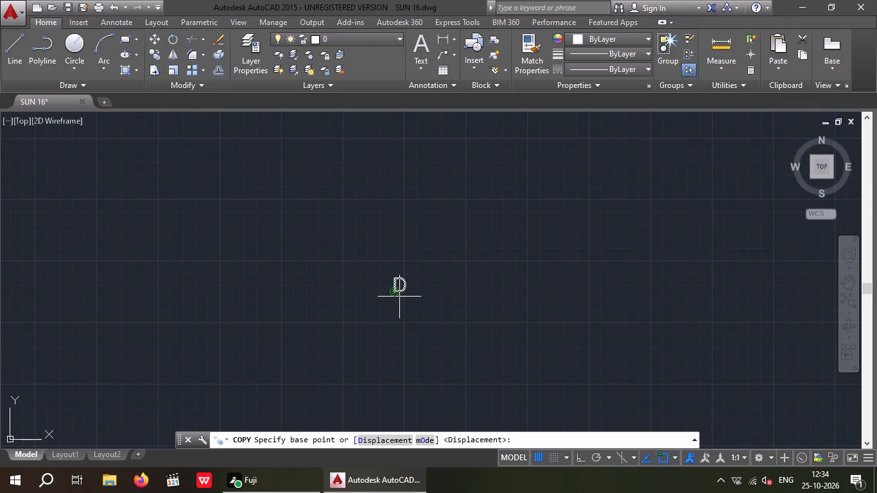
click(392, 291)
middle_drag(355, 315, 455, 295)
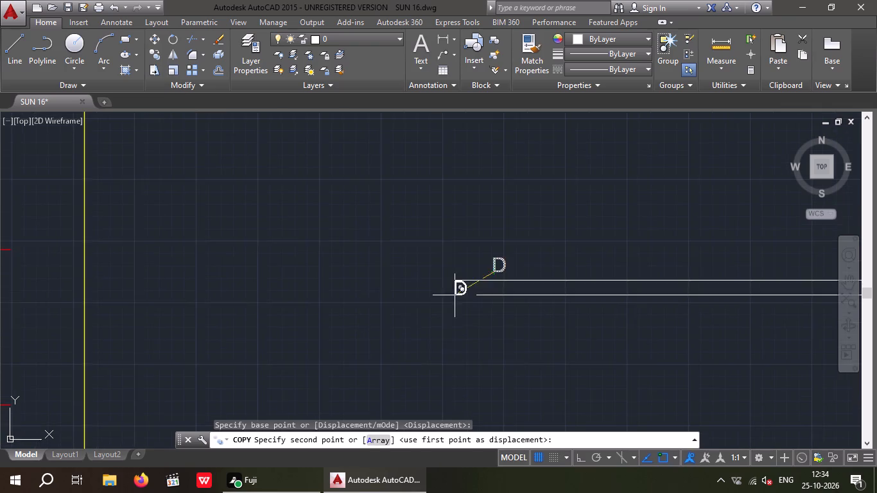
scroll(447, 291, down, 2)
middle_drag(360, 320, 506, 315)
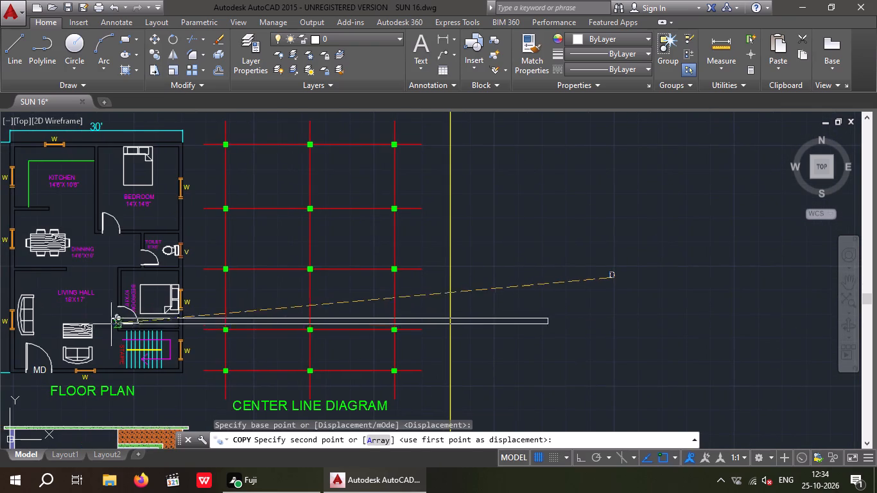
scroll(119, 317, up, 5)
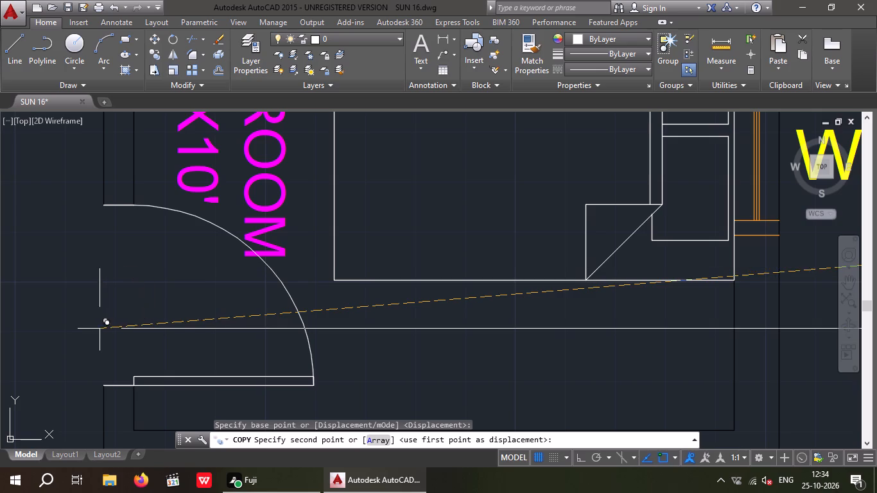
click(104, 321)
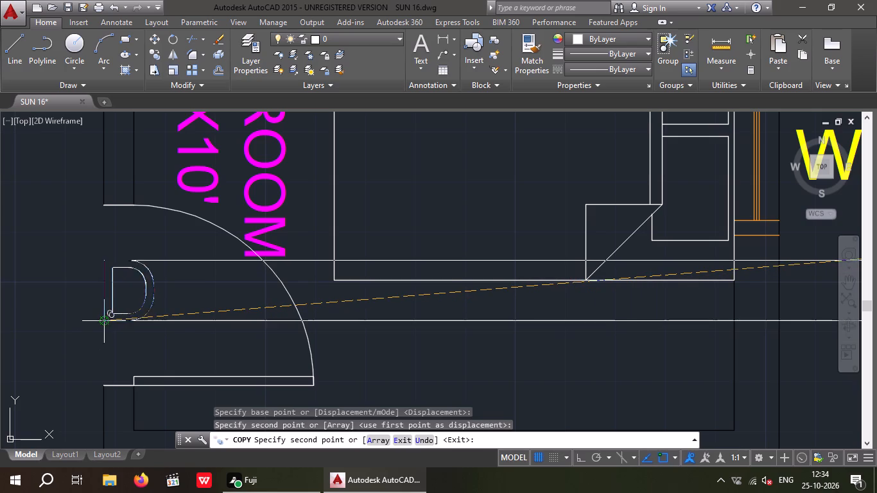
Place another copy of the D label in the 14'X14'6" bedroom's door opening and end the Copy command.
scroll(78, 284, down, 1)
middle_drag(91, 335, 134, 388)
scroll(109, 359, down, 1)
middle_drag(121, 282, 166, 357)
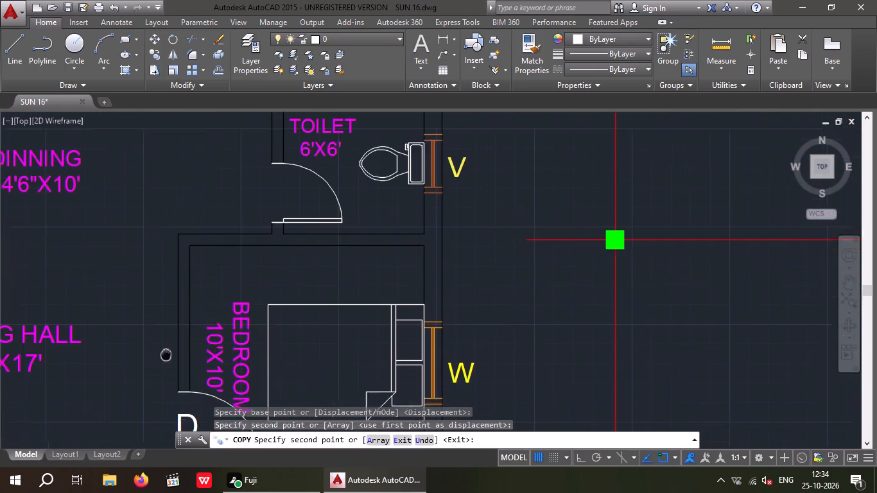
middle_drag(166, 357, 169, 369)
scroll(164, 345, down, 2)
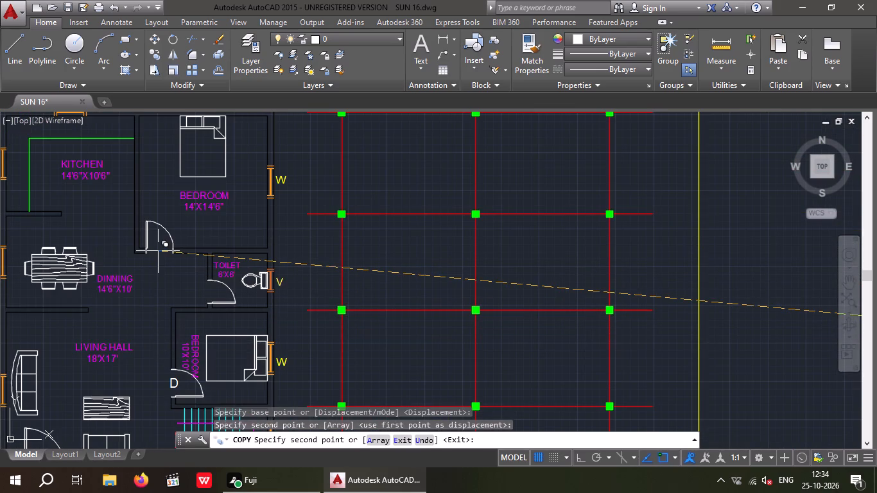
scroll(153, 254, up, 3)
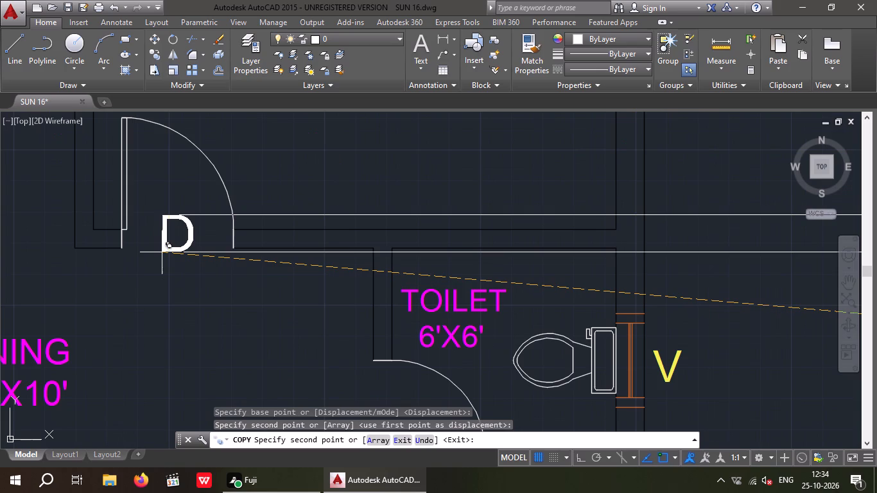
click(163, 252)
scroll(157, 250, down, 3)
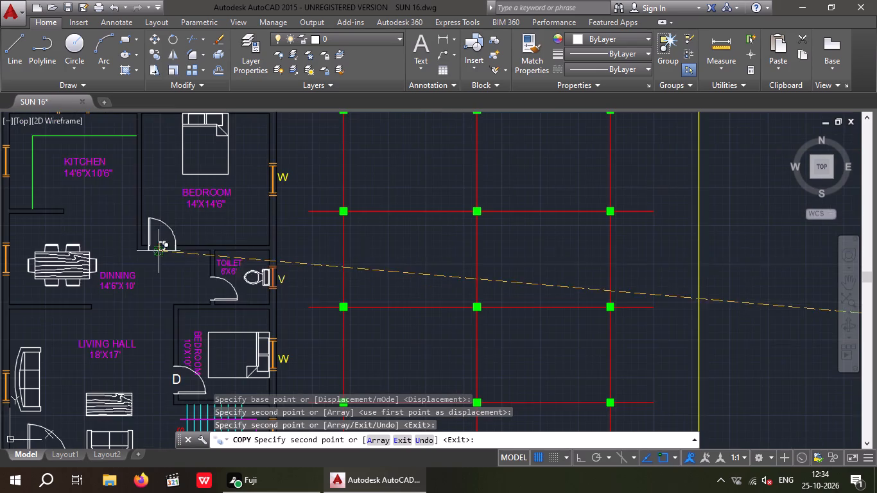
scroll(169, 277, down, 1)
middle_click(163, 293)
scroll(144, 276, down, 2)
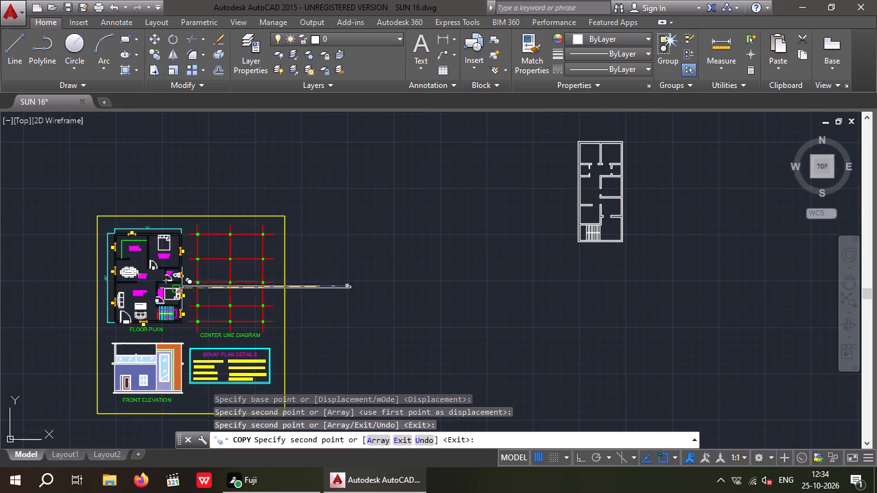
key(Escape)
scroll(336, 284, up, 4)
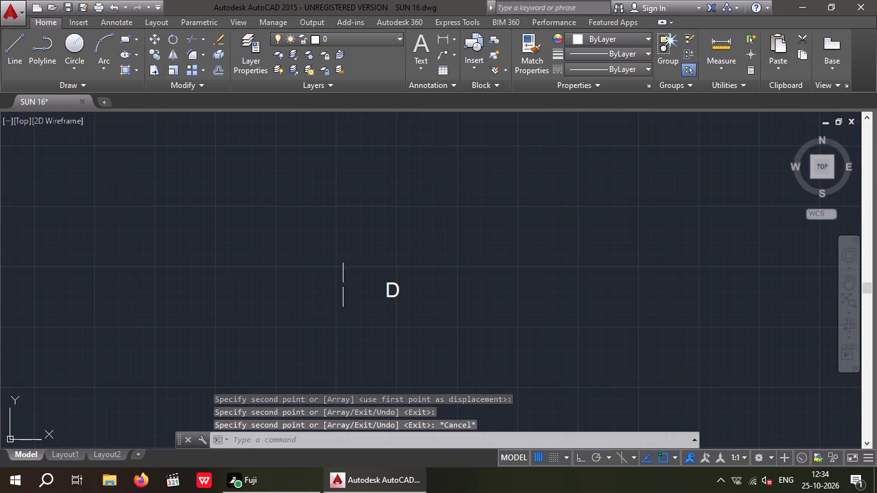
Edit the loose D label beside the reference sheet to read "D1".
double_click(390, 295)
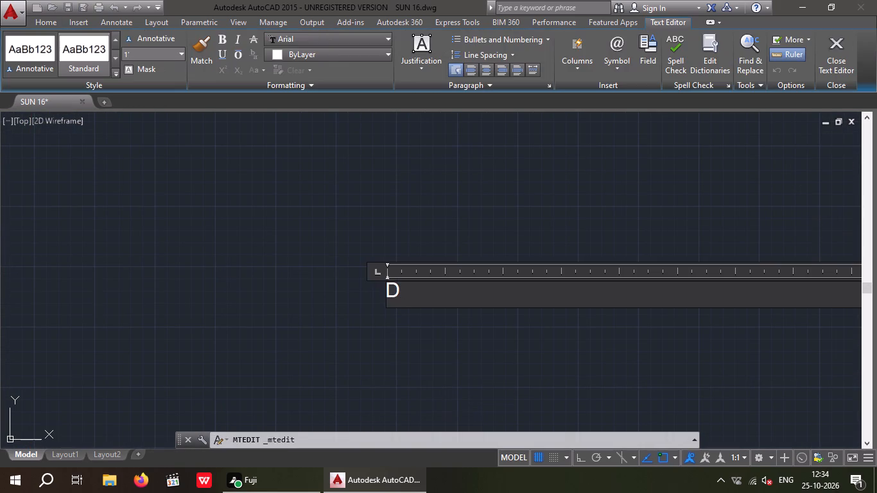
click(403, 296)
key(1)
click(383, 326)
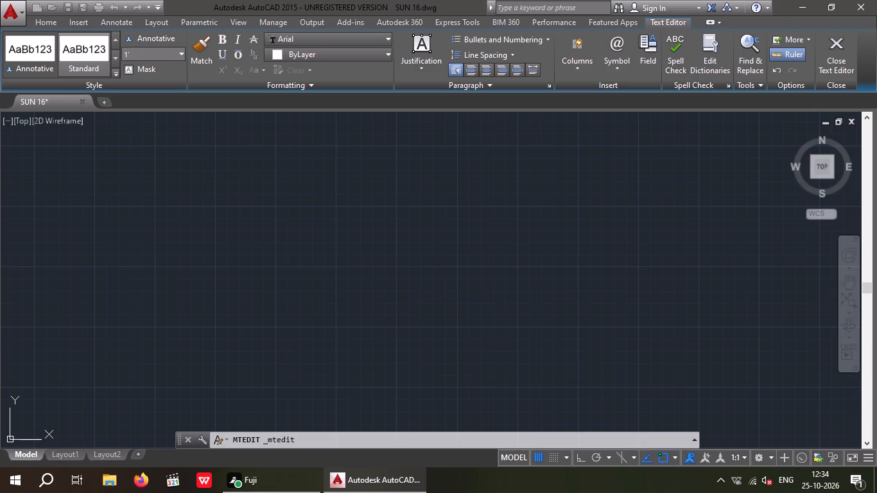
Move the D1 label into the 6'X6' toilet's door opening on the reference floor plan.
drag(426, 261, 394, 301)
click(381, 309)
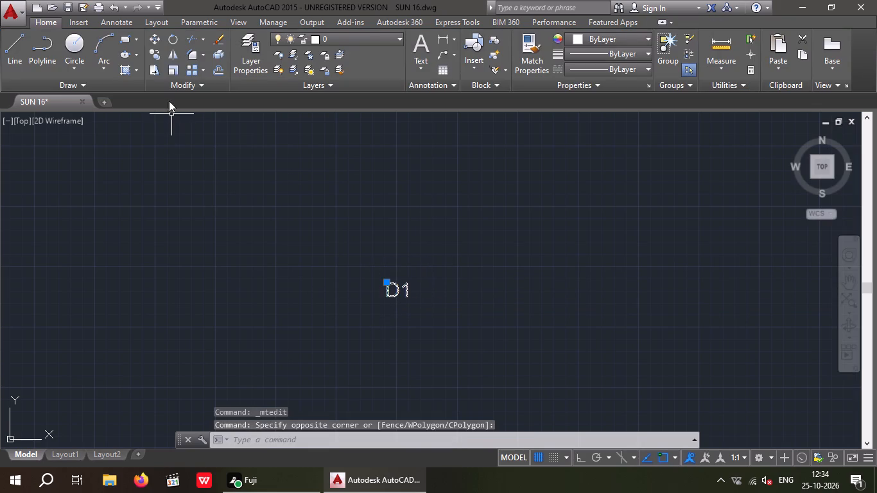
click(152, 37)
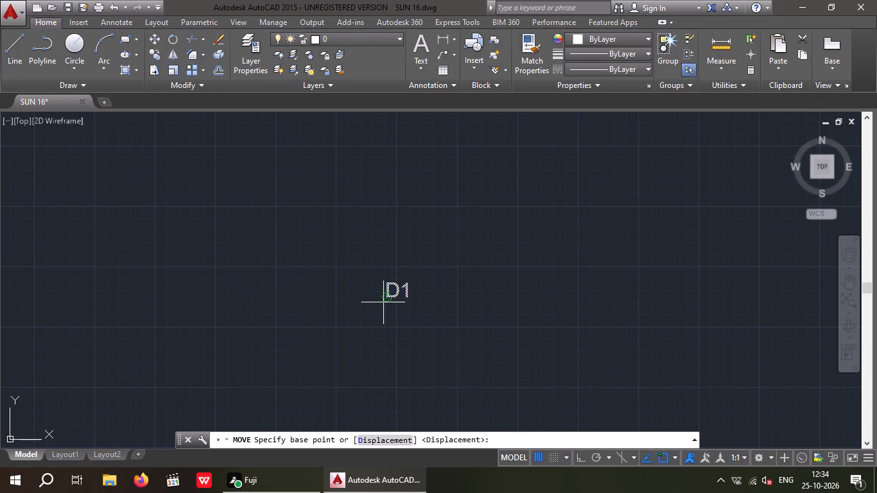
click(385, 299)
middle_drag(269, 351, 507, 292)
scroll(487, 297, down, 2)
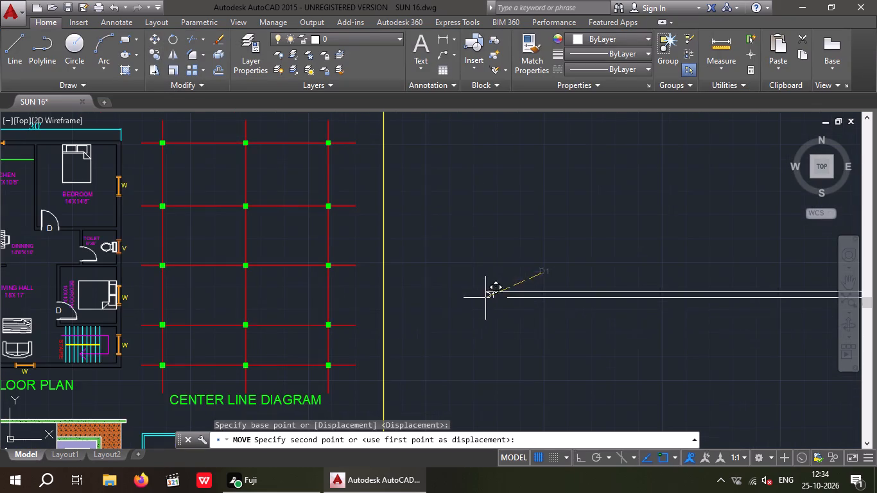
scroll(80, 257, up, 6)
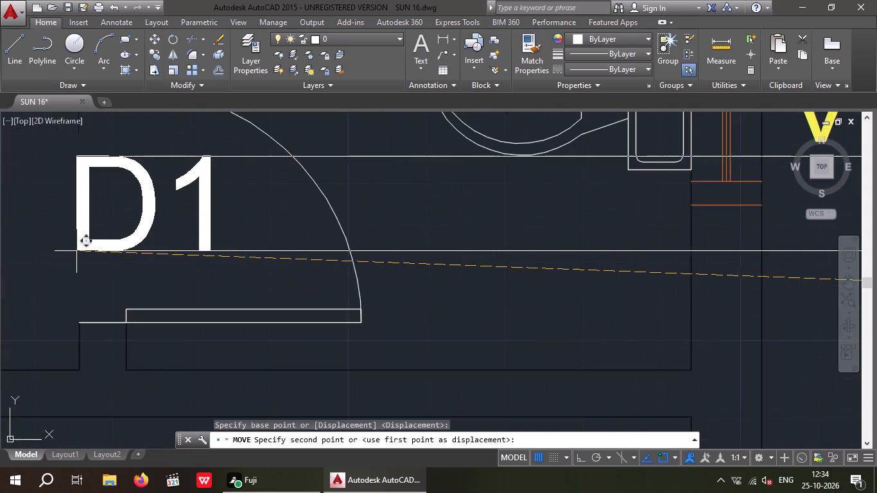
scroll(75, 255, down, 2)
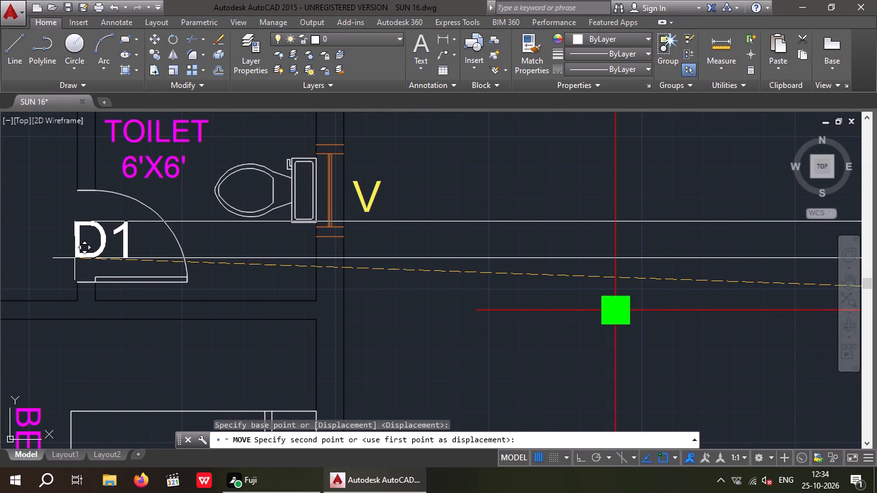
click(74, 258)
key(Escape)
scroll(101, 257, down, 4)
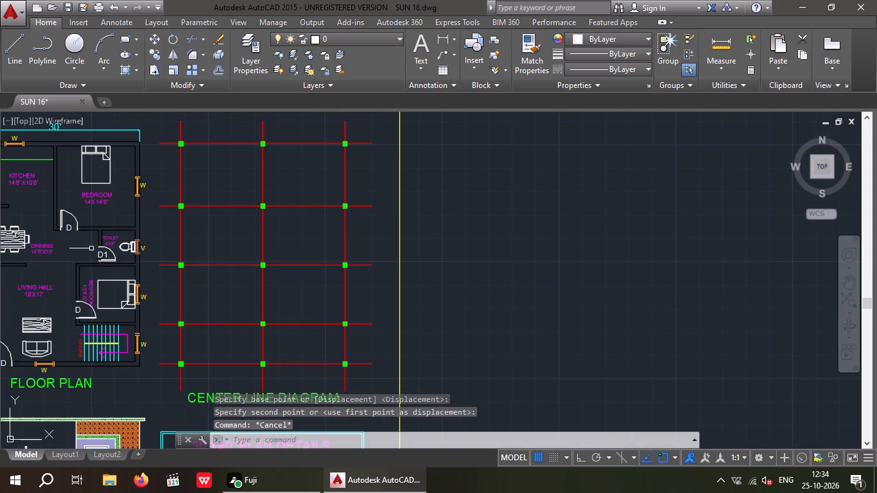
Change the colour of the D1, both D and MD door labels on the reference floor plan to Green.
scroll(95, 256, up, 3)
click(109, 258)
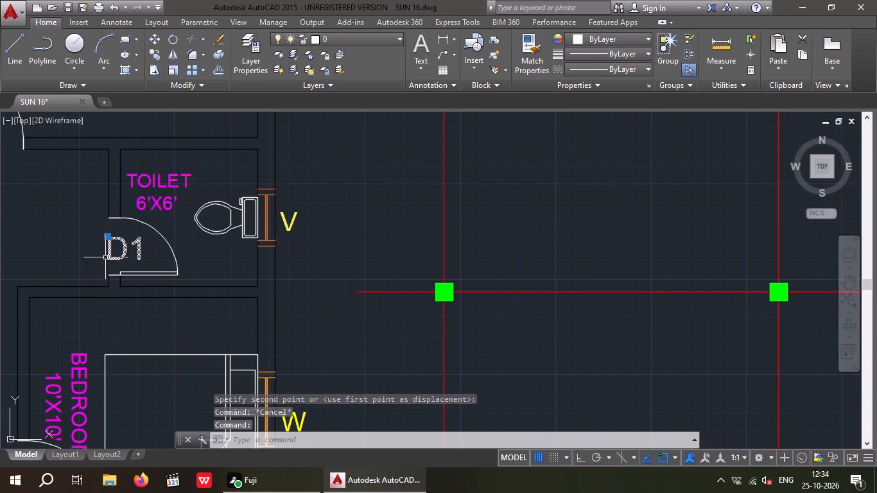
middle_drag(71, 255, 157, 266)
scroll(153, 263, down, 1)
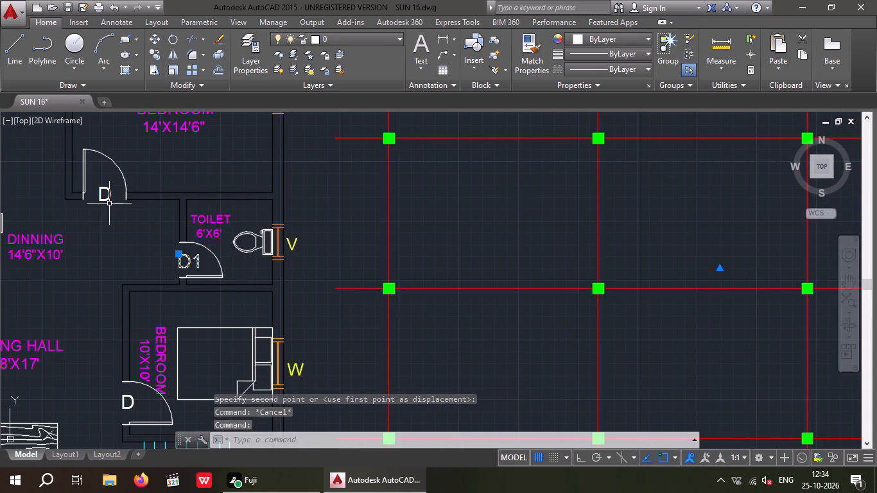
click(108, 200)
middle_drag(132, 254, 181, 209)
scroll(180, 209, down, 2)
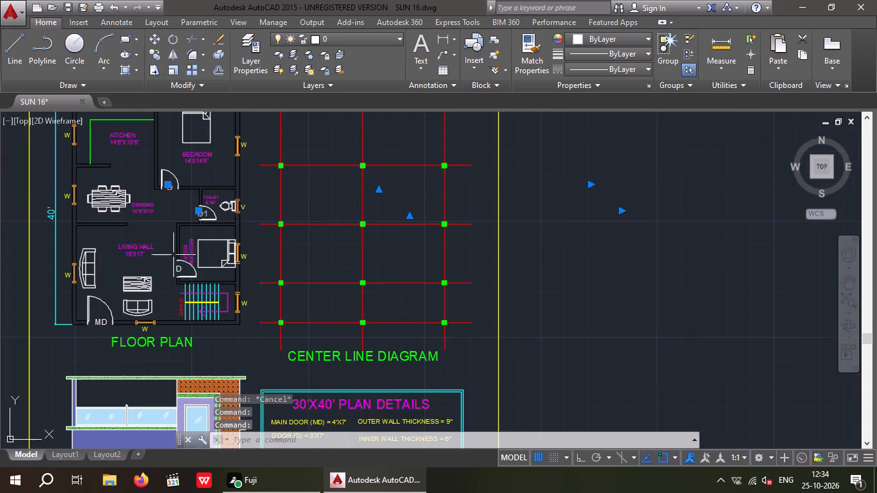
scroll(172, 277, up, 3)
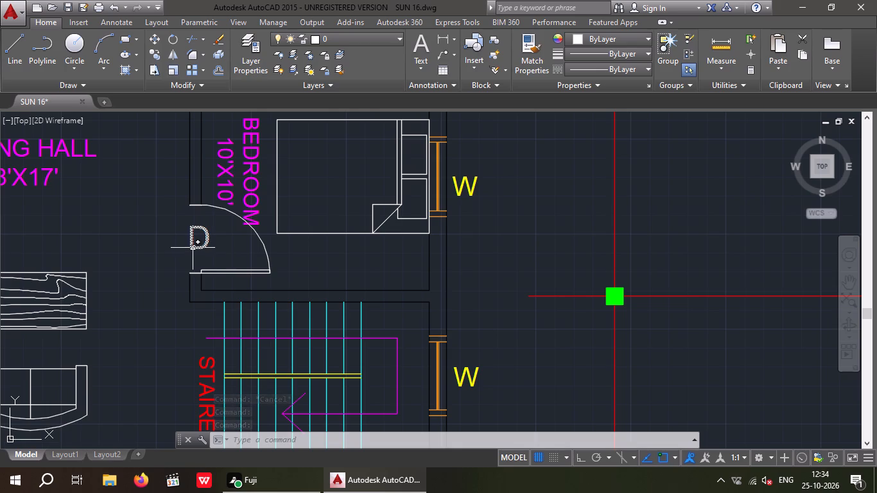
click(193, 248)
middle_drag(159, 275, 207, 262)
middle_click(207, 262)
scroll(206, 260, down, 2)
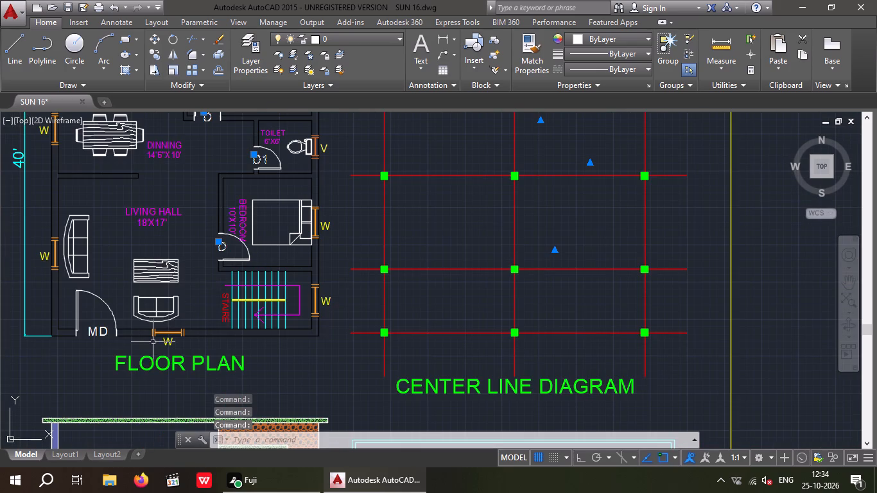
click(100, 335)
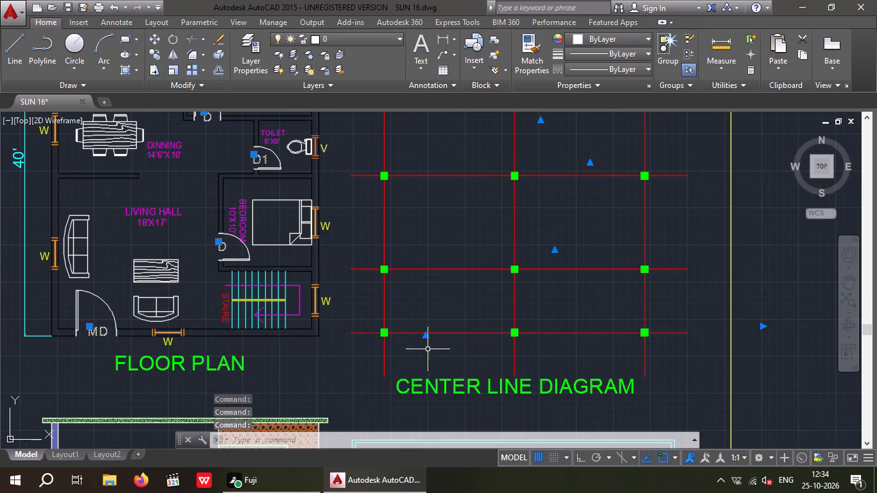
click(612, 37)
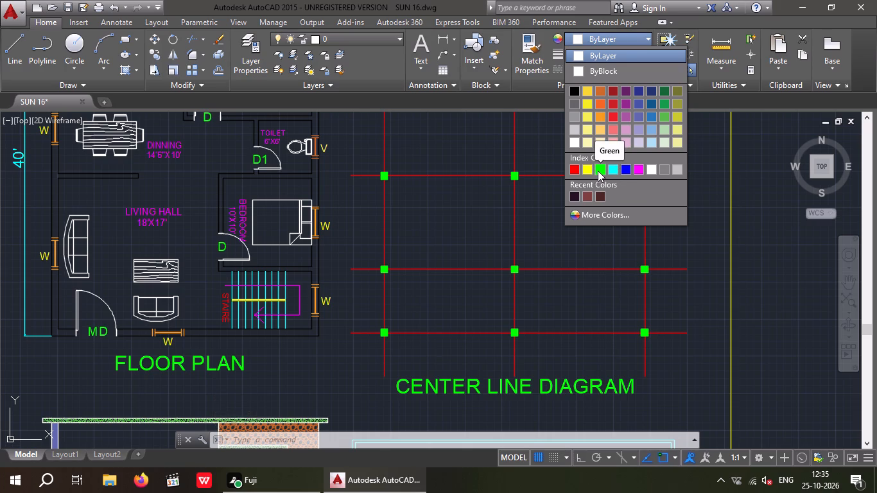
click(598, 171)
key(Escape)
middle_drag(591, 265, 535, 322)
middle_drag(489, 341, 535, 323)
middle_drag(532, 340, 497, 369)
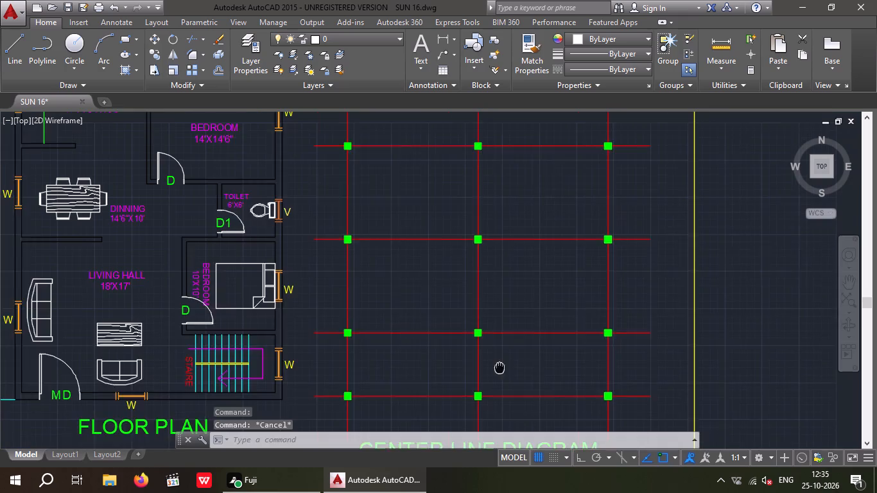
middle_drag(497, 369, 460, 389)
key(Escape)
key(Escape)
Insert the Door - Imperial block from the tool palettes in the empty space left of the 20' by 45' plan and close the palettes.
middle_drag(612, 344, 487, 390)
scroll(516, 378, down, 2)
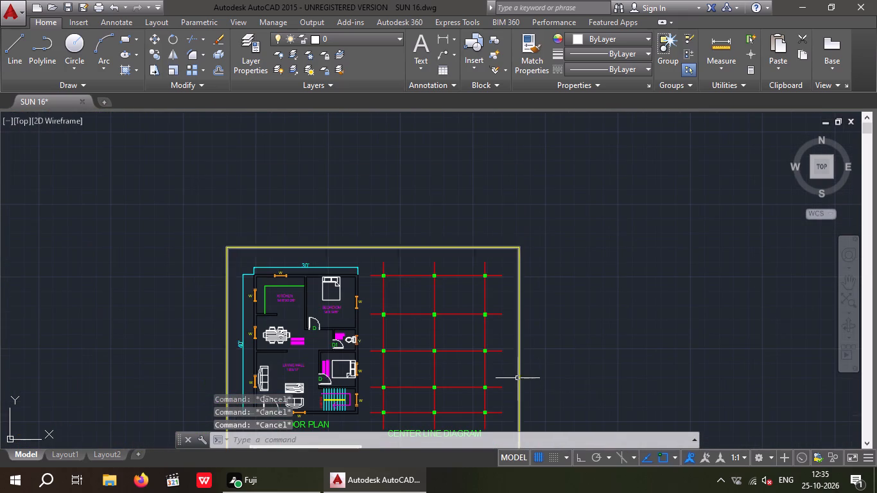
middle_drag(605, 379, 362, 347)
scroll(533, 292, down, 2)
middle_drag(672, 337, 419, 339)
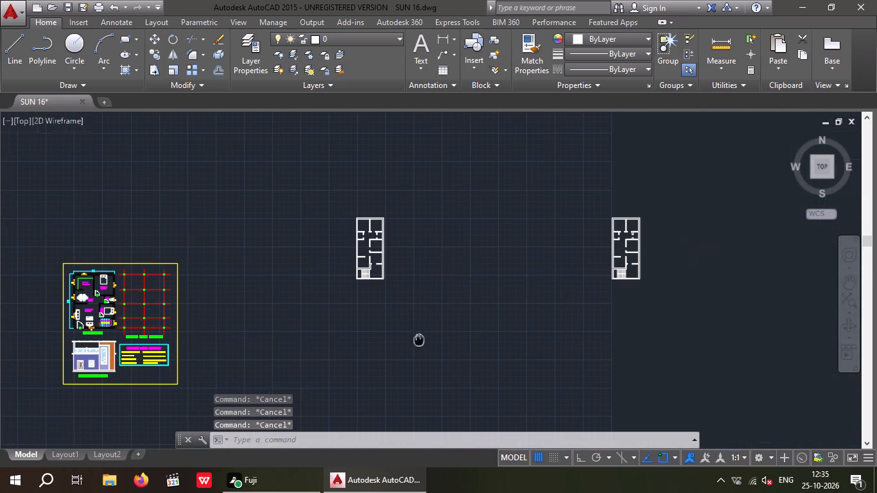
scroll(390, 243, up, 4)
middle_drag(374, 280, 412, 252)
scroll(413, 265, down, 2)
middle_drag(410, 276, 410, 282)
key(Escape)
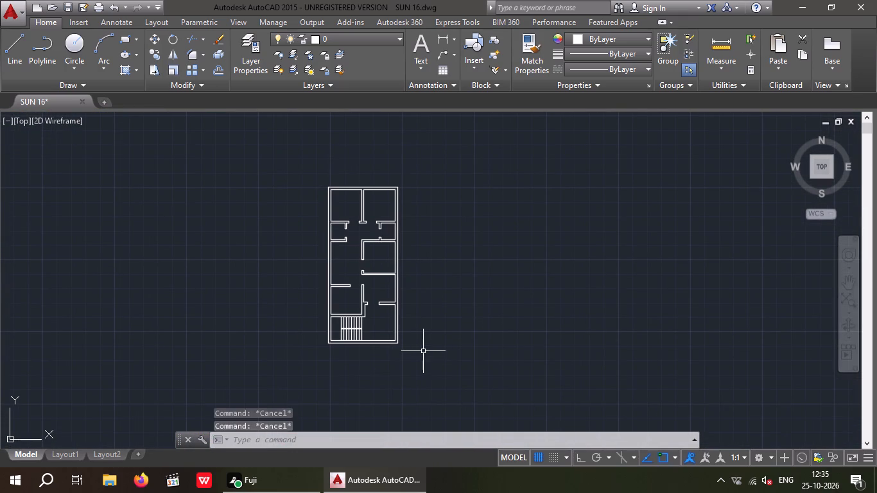
key(Escape)
key(t)
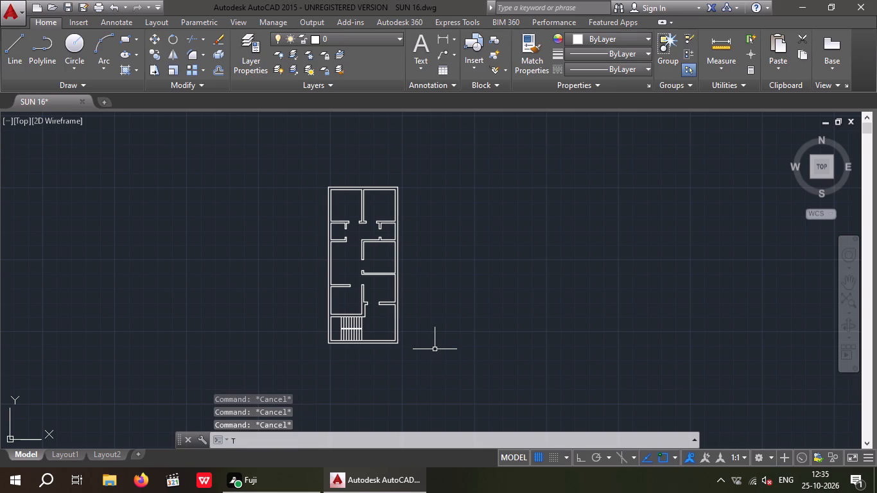
key(p)
key(Return)
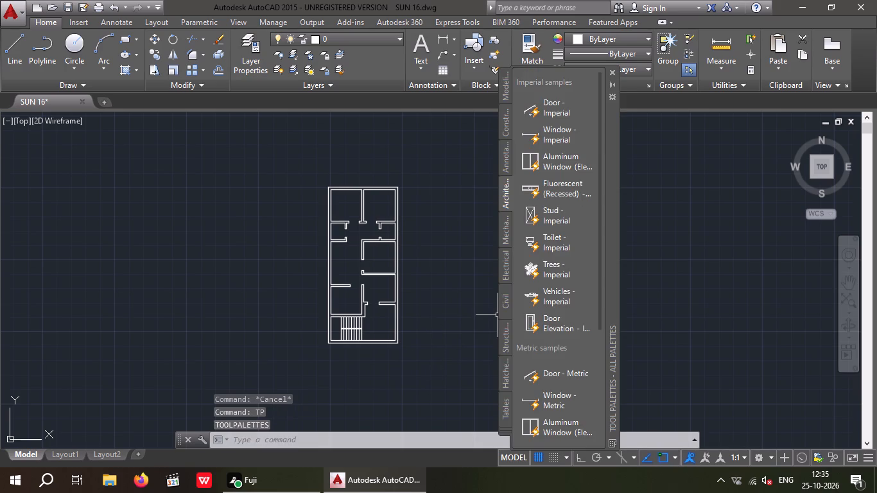
click(560, 106)
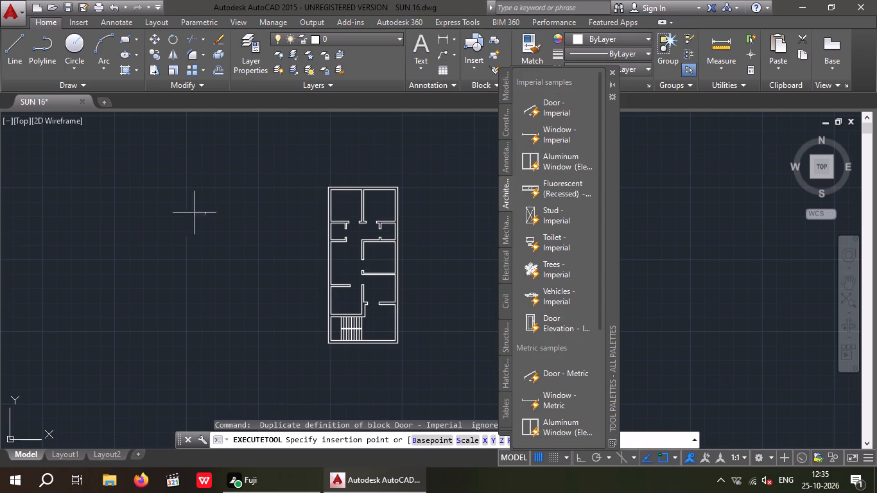
click(188, 180)
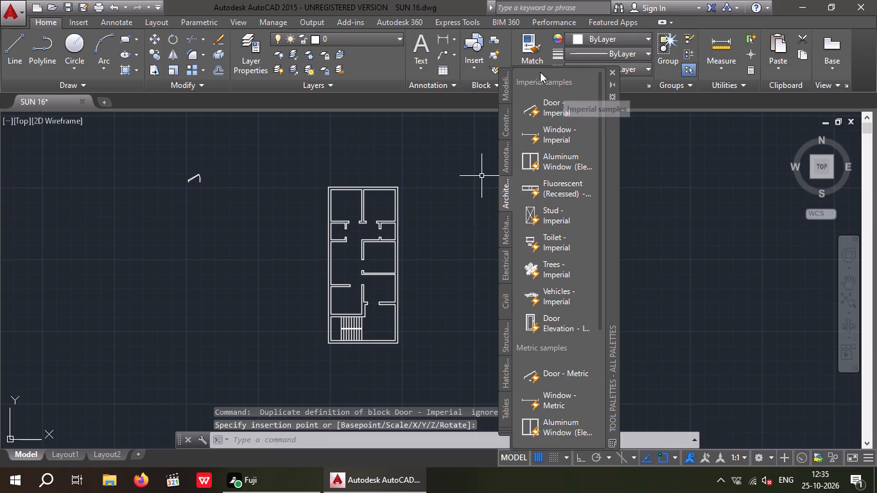
click(614, 72)
Set the inserted door block's opening angle to Open 90º.
scroll(196, 176, up, 2)
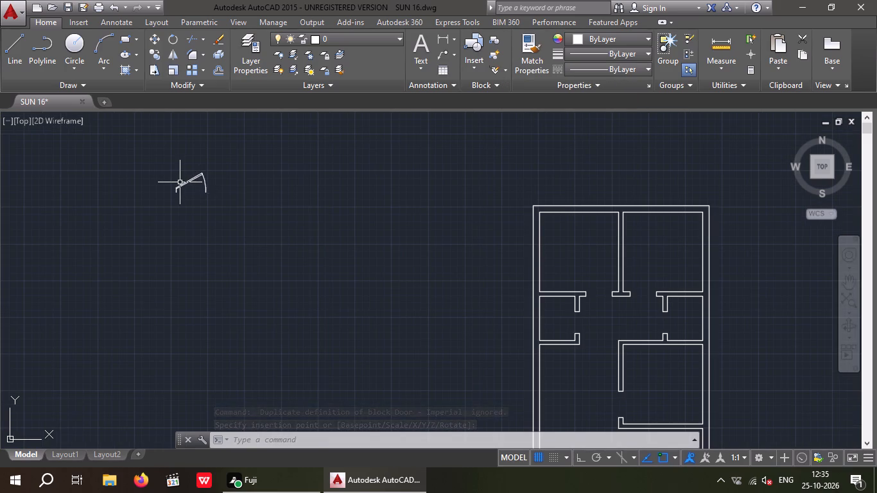
click(186, 182)
click(173, 178)
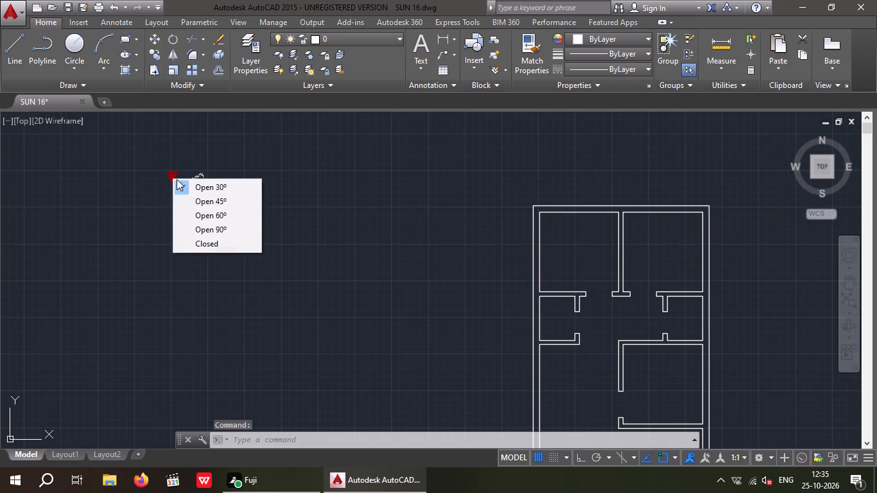
click(208, 225)
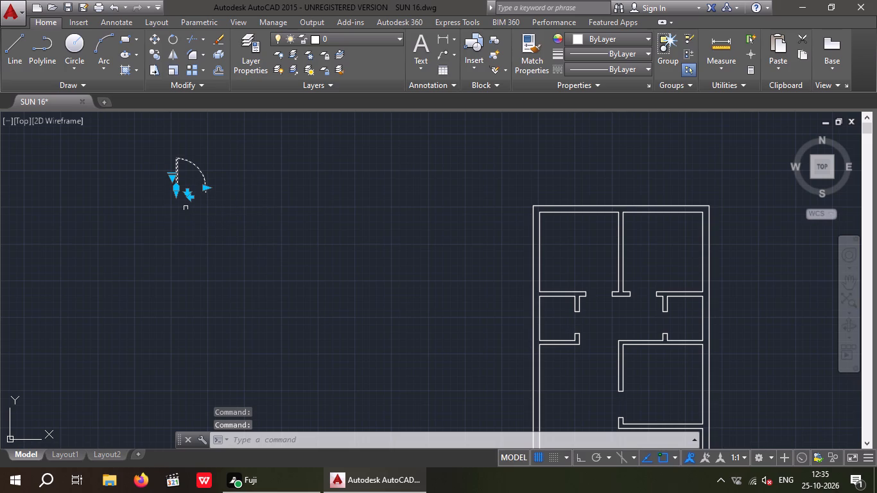
Copy the door block from its hinge corner to the left jamb of the wall opening just above and right of the staircase.
click(153, 53)
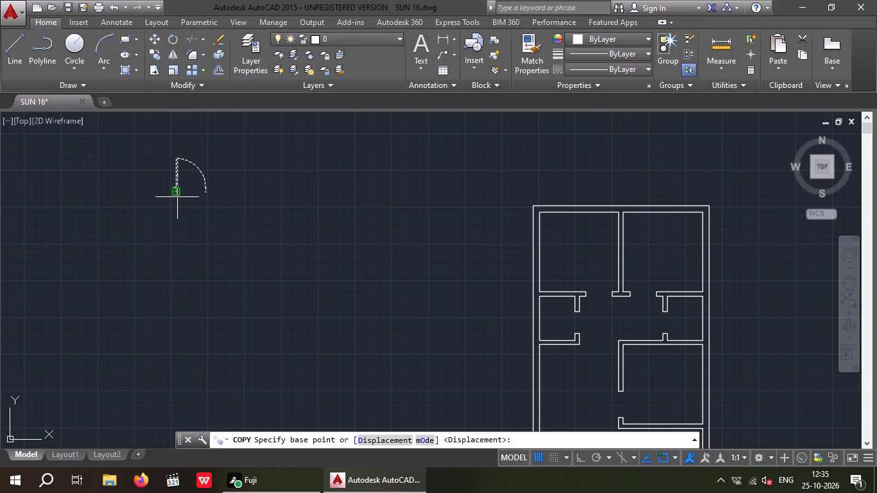
click(177, 196)
middle_drag(278, 256, 161, 254)
scroll(176, 240, down, 1)
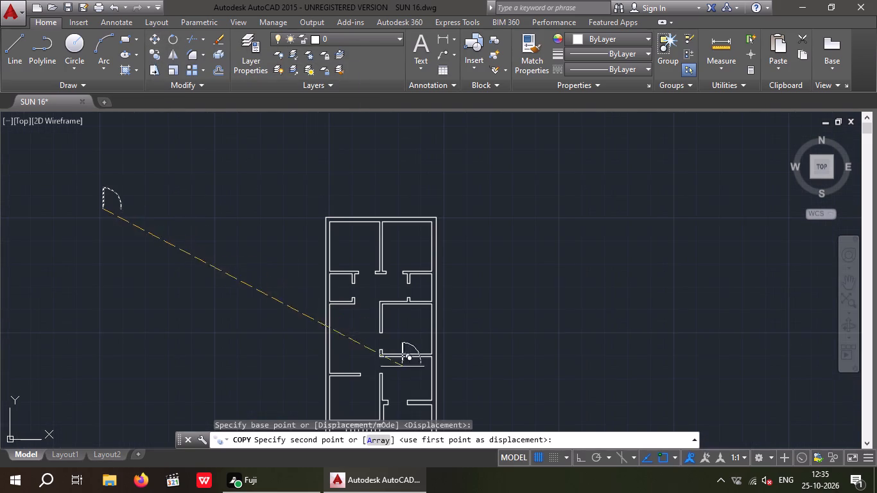
middle_drag(404, 382, 341, 270)
scroll(323, 294, up, 3)
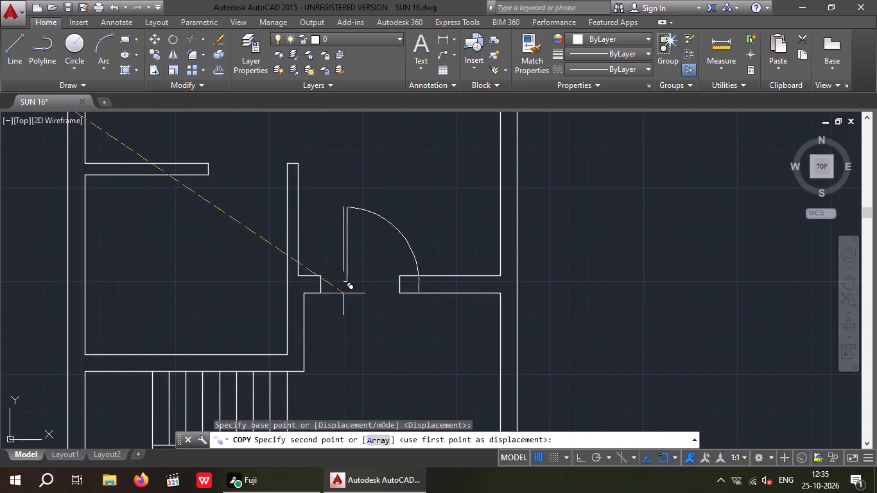
scroll(324, 292, up, 3)
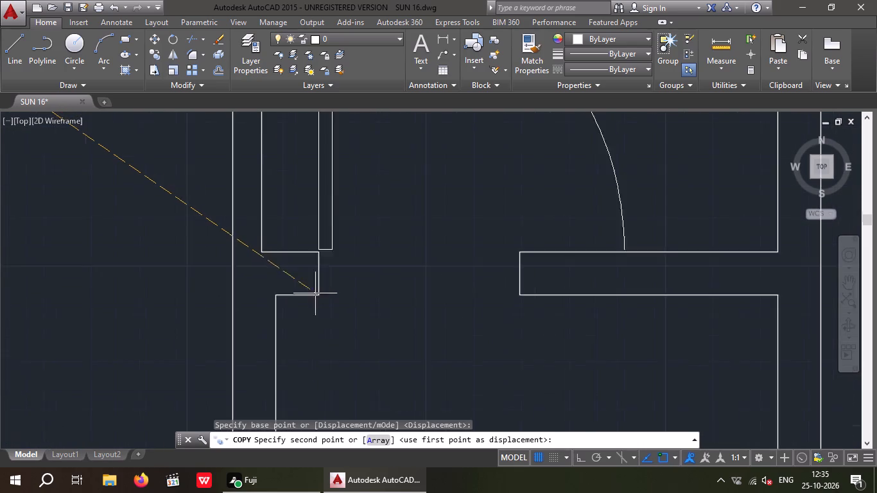
scroll(315, 293, up, 1)
click(321, 298)
Place another copy of the door at the left jamb of the top-right room's bottom-wall opening and end the Copy command.
scroll(323, 273, down, 4)
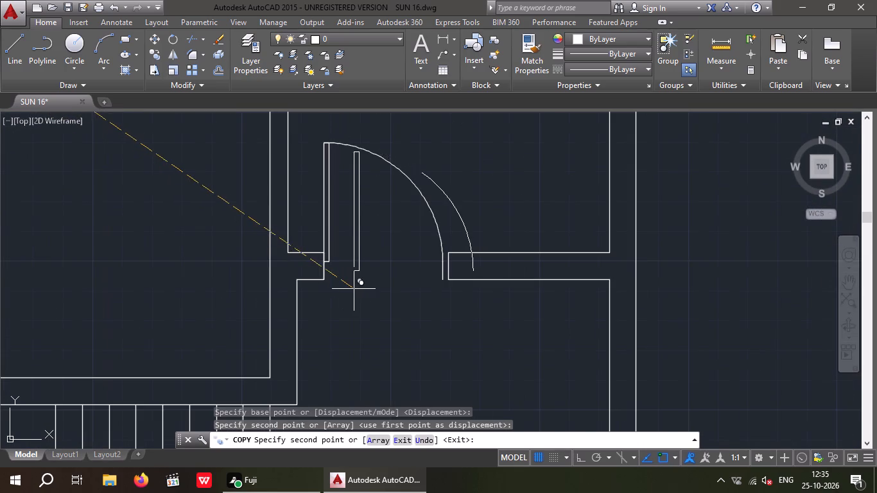
middle_drag(350, 295, 328, 329)
scroll(322, 321, down, 3)
middle_drag(312, 350, 280, 467)
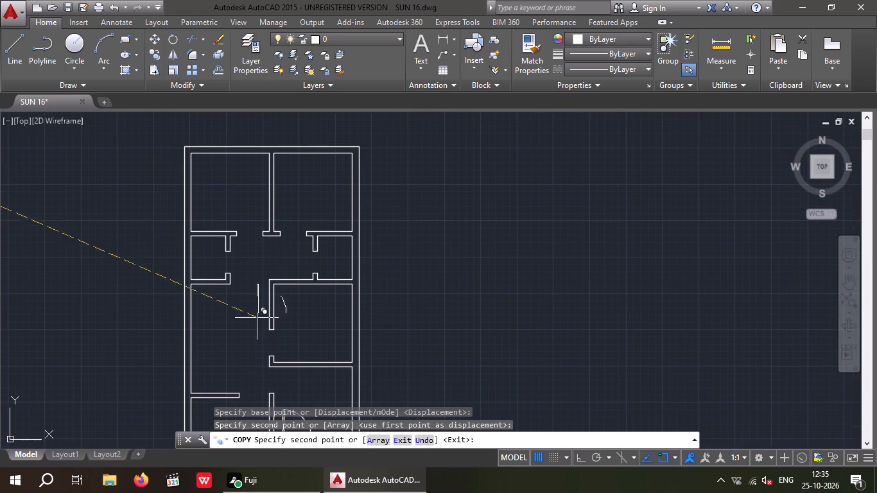
scroll(288, 231, up, 4)
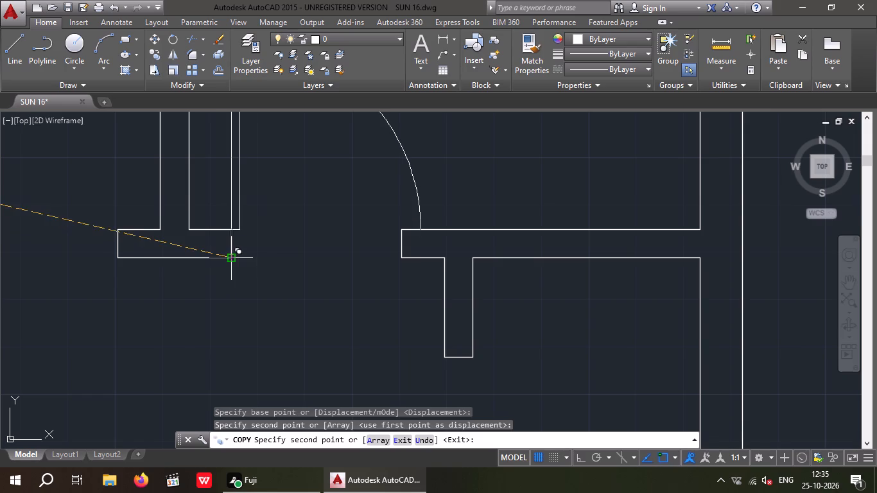
click(232, 259)
scroll(261, 276, down, 3)
key(Escape)
Delete the door copy from the wall opening just above and right of the staircase.
scroll(229, 291, down, 2)
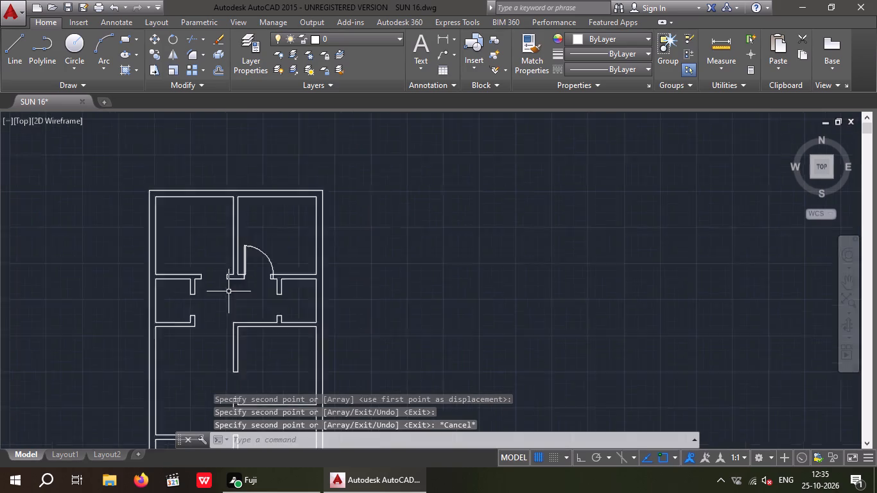
scroll(229, 291, down, 1)
scroll(238, 363, up, 3)
drag(251, 345, 241, 340)
click(236, 315)
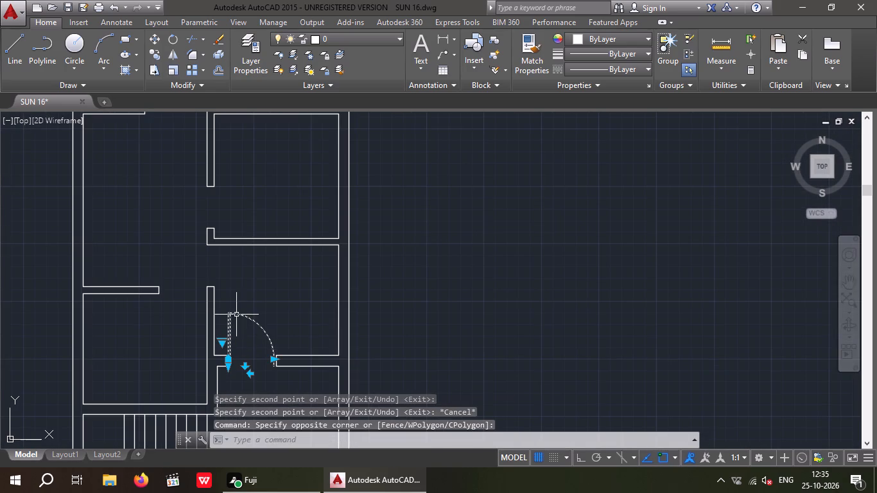
key(Delete)
Copy the top-right room's door from its hinge corner to the empty hallway space below the top-left room's opening.
scroll(241, 310, down, 2)
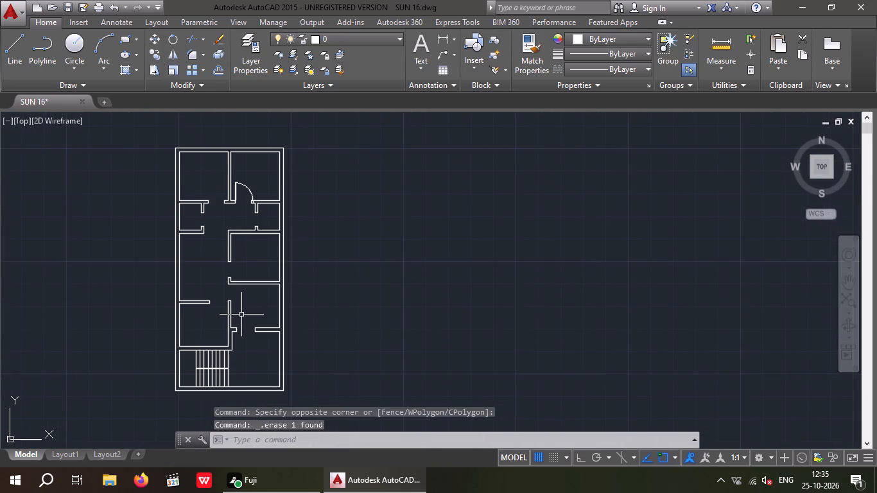
middle_drag(236, 358, 231, 383)
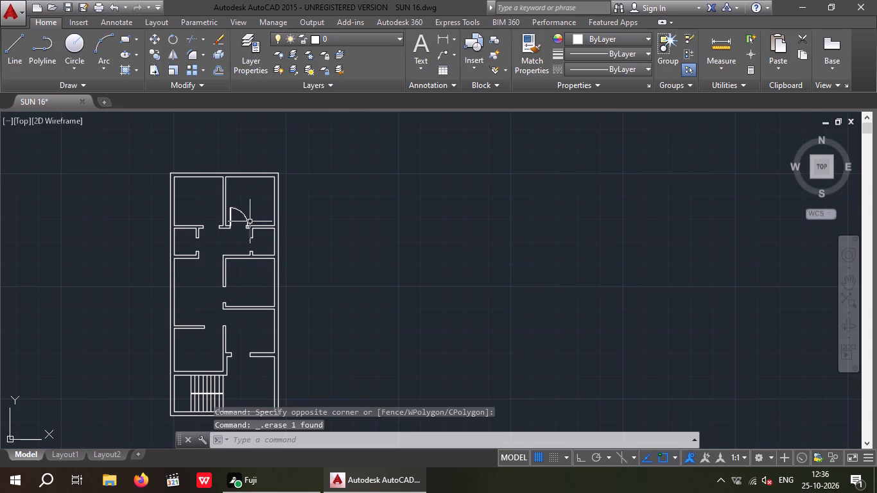
scroll(232, 214, up, 3)
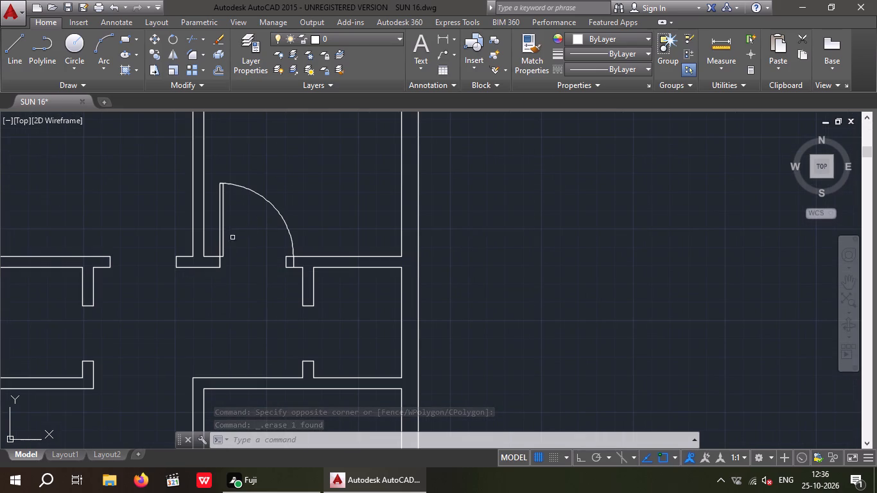
drag(239, 222, 225, 239)
click(218, 242)
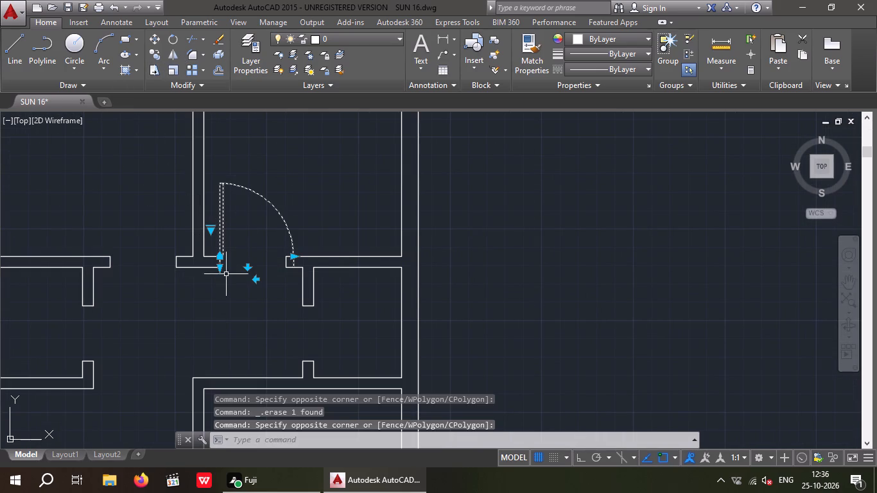
click(154, 53)
drag(221, 270, 218, 281)
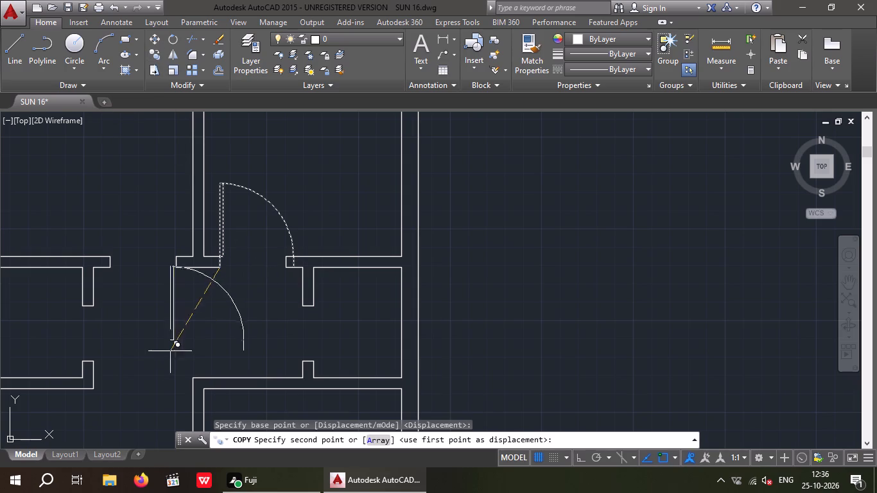
click(132, 359)
key(Escape)
Flip the copied door horizontally and move its hinge corner to the right jamb of the top-left room's bottom-wall opening.
drag(148, 331, 124, 347)
click(117, 352)
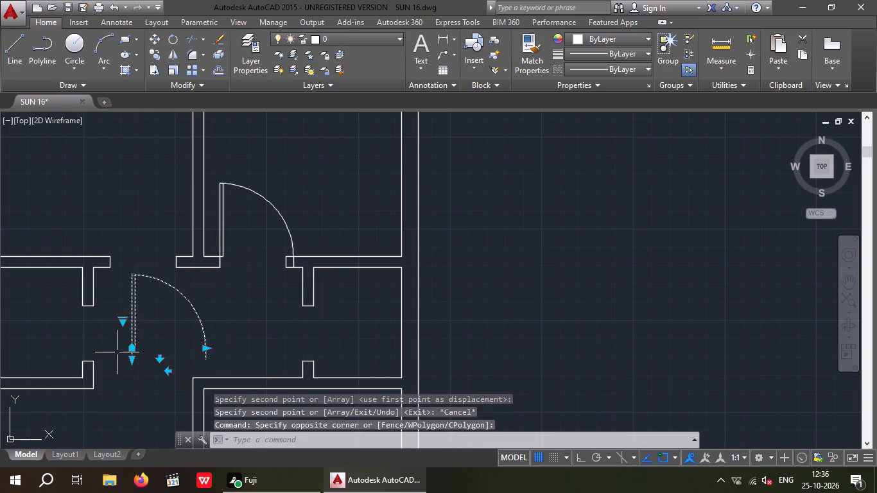
click(166, 371)
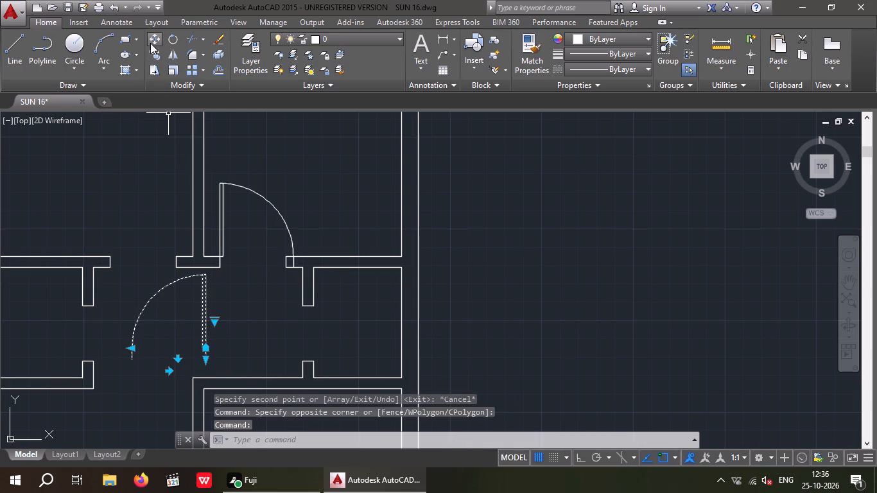
click(152, 41)
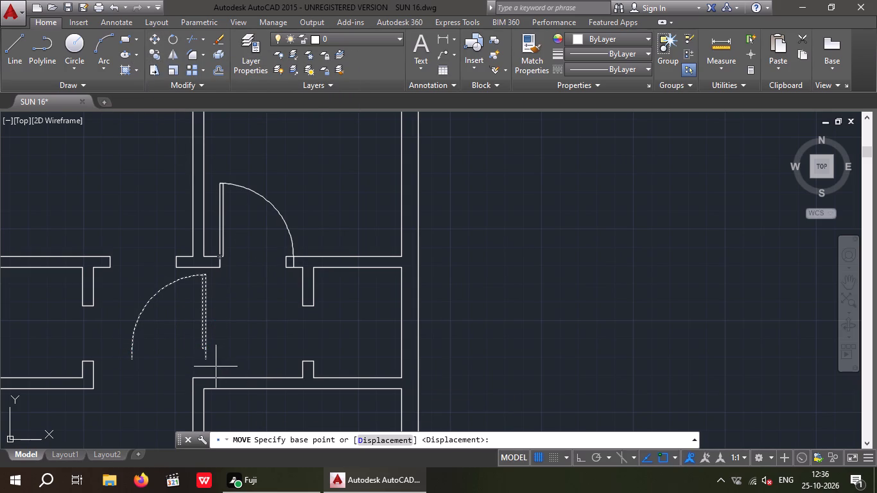
drag(206, 361, 198, 356)
scroll(164, 264, up, 3)
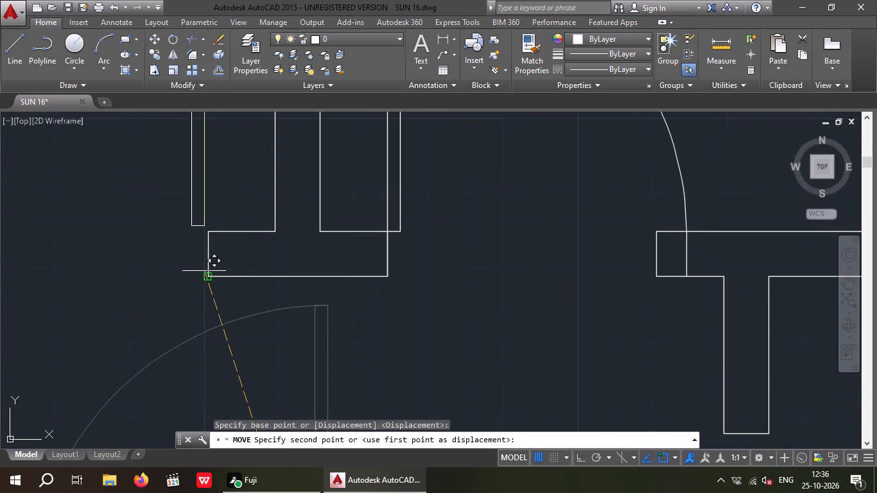
click(207, 275)
key(Escape)
Rotate the spare door block outside the plan a quarter turn clockwise about its leaf's free end, using ortho mode.
scroll(191, 228, down, 4)
middle_drag(207, 261, 207, 257)
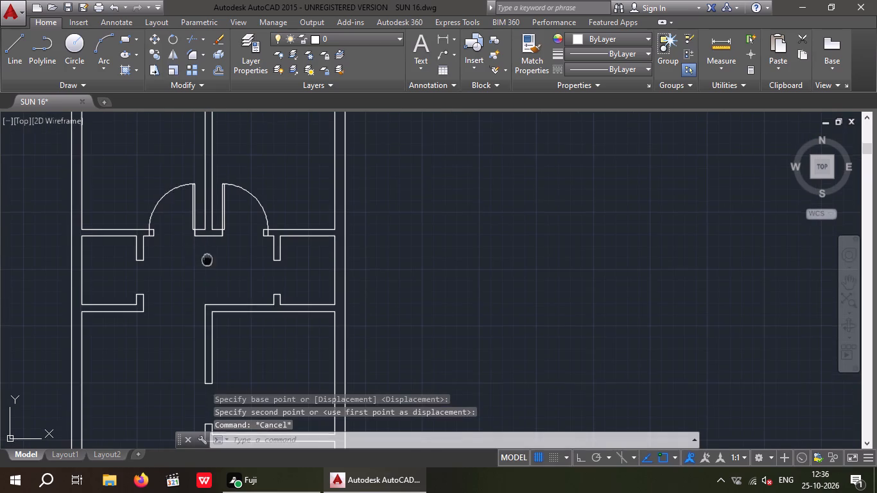
middle_drag(207, 257, 207, 212)
scroll(217, 230, down, 3)
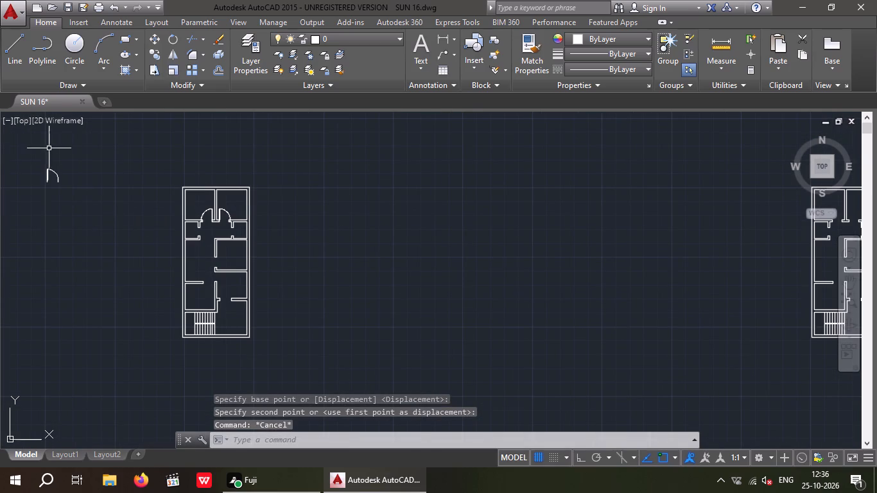
middle_drag(62, 171, 181, 217)
scroll(144, 221, up, 2)
drag(233, 182, 146, 261)
click(144, 263)
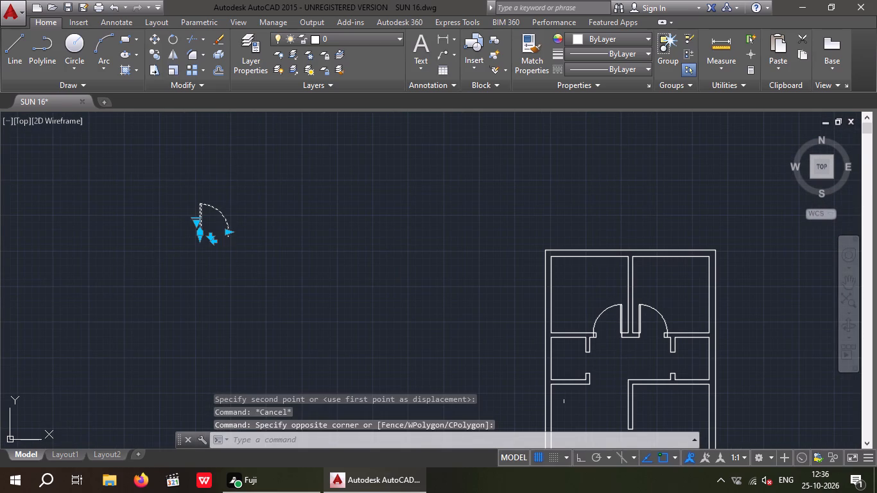
click(580, 460)
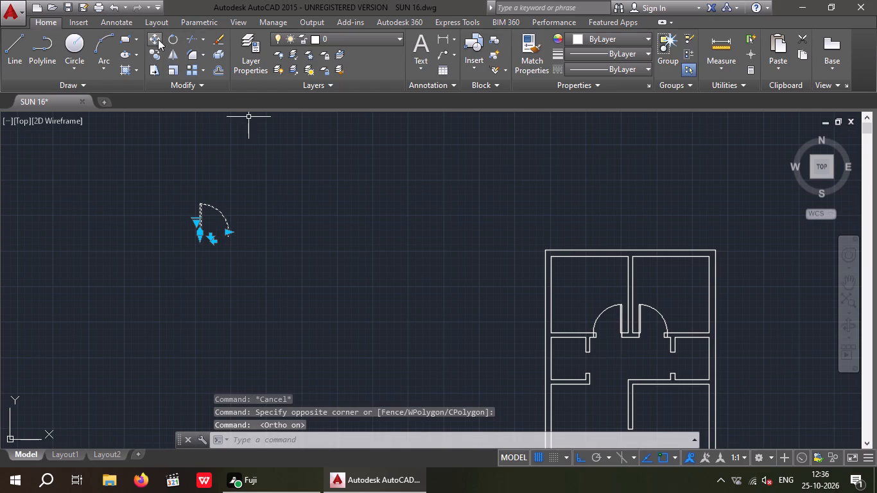
click(176, 39)
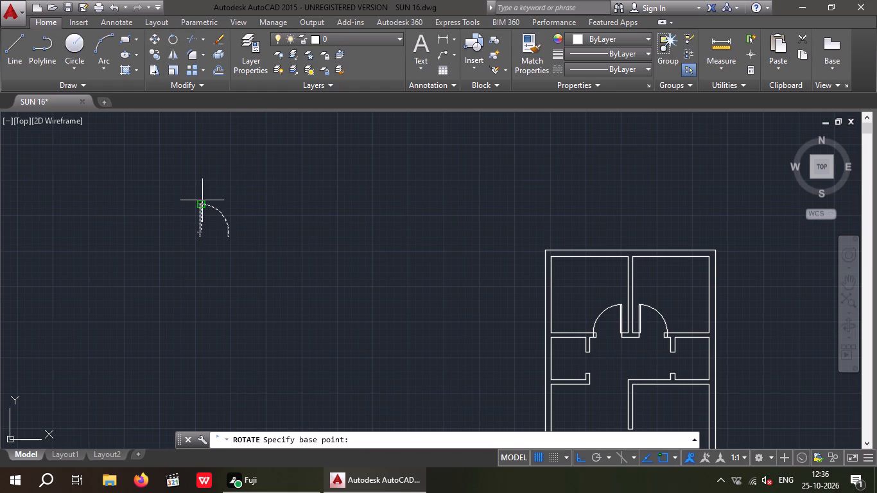
click(198, 200)
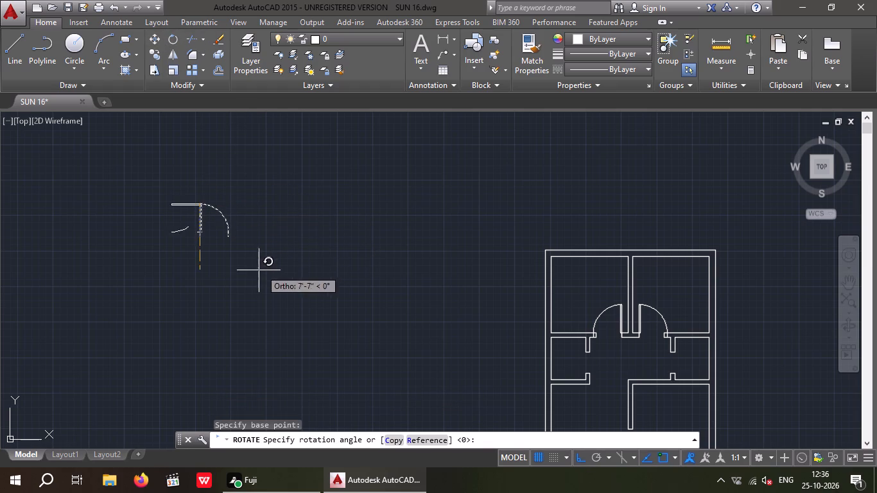
click(208, 295)
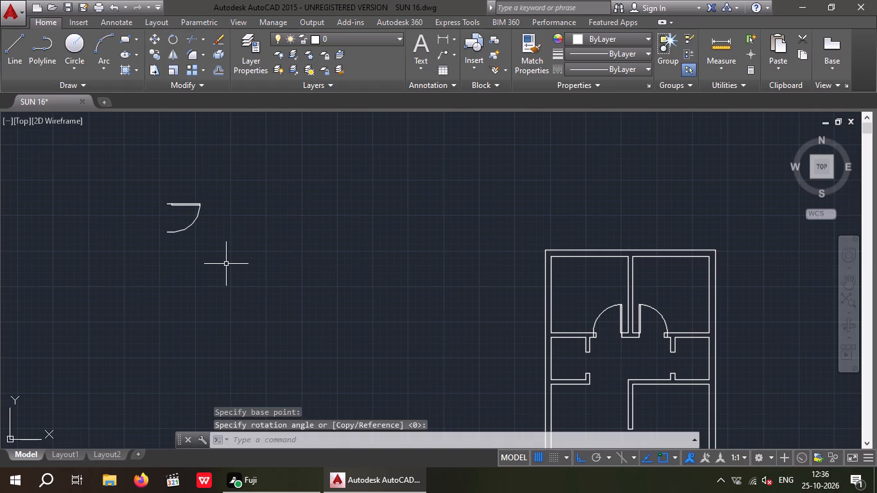
Flip the rotated spare door block so that its swing arc lies above the horizontal leaf.
click(186, 205)
scroll(162, 218, up, 3)
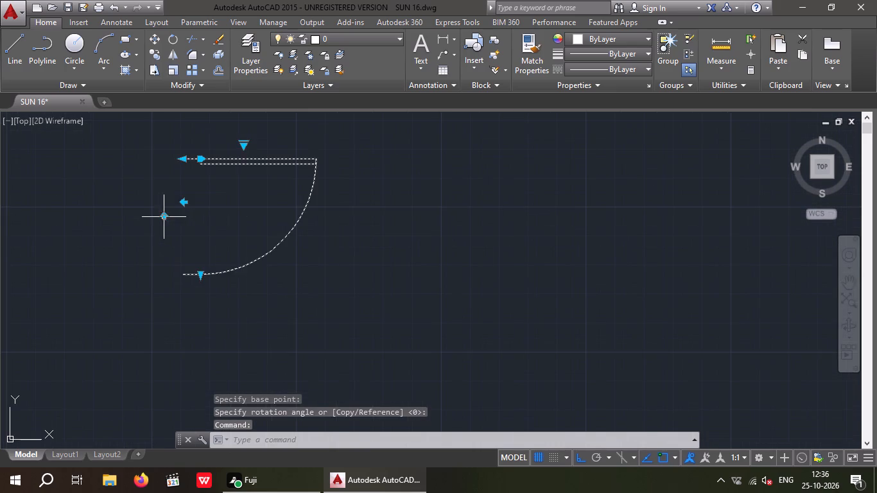
click(164, 216)
Copy the spare door from its hinge corner to the lower jamb of the right-hand small room's opening, with ortho off.
scroll(207, 214, down, 4)
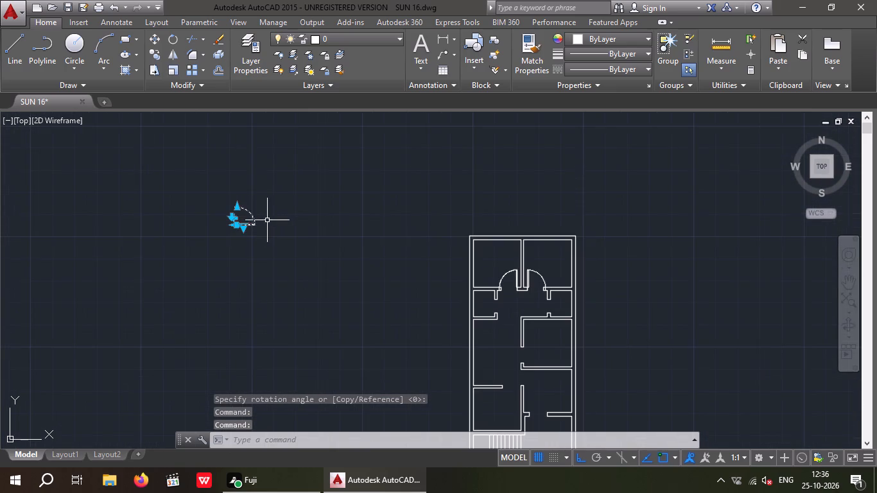
click(154, 53)
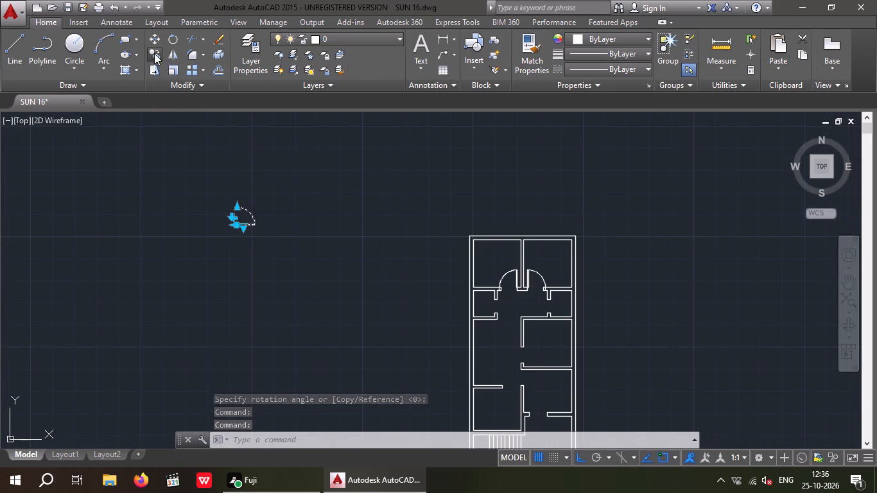
scroll(227, 236, up, 2)
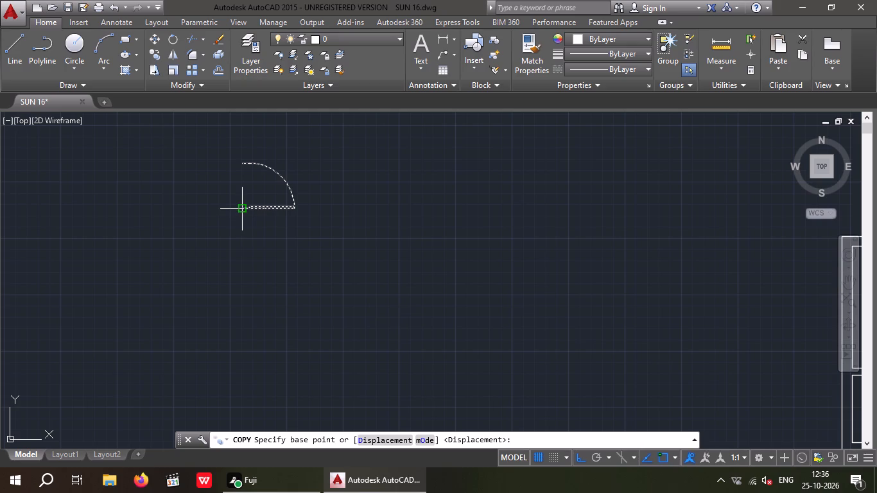
click(240, 209)
scroll(238, 208, down, 4)
middle_drag(239, 243, 161, 242)
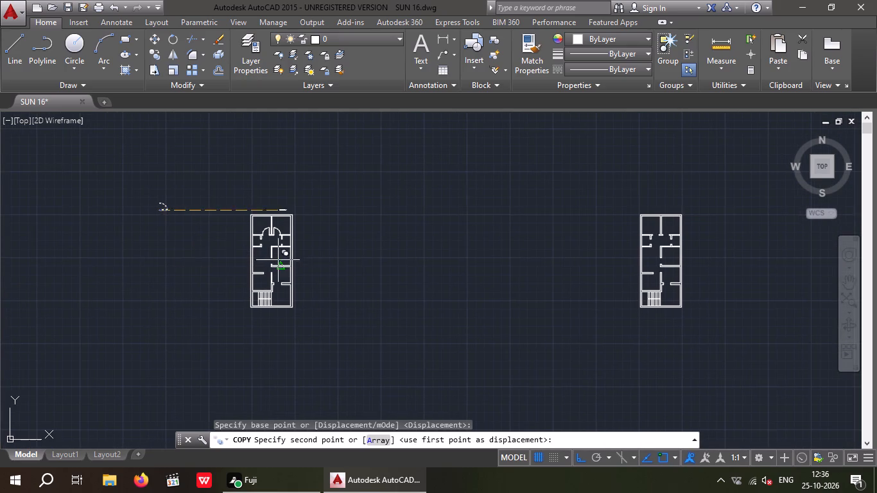
click(579, 460)
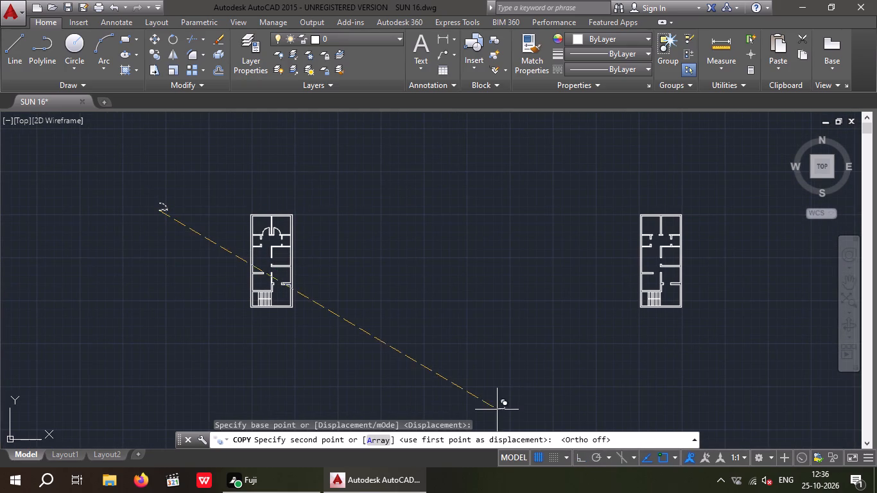
scroll(293, 238, up, 4)
scroll(193, 280, up, 2)
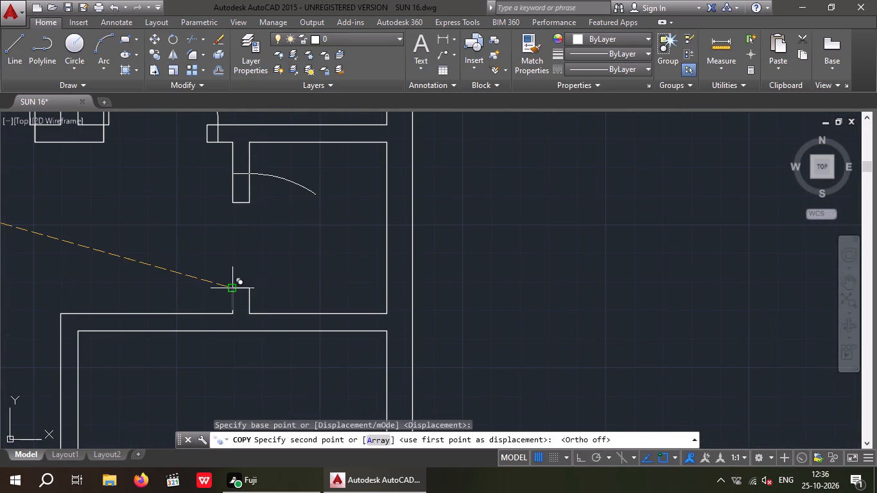
scroll(237, 294, up, 2)
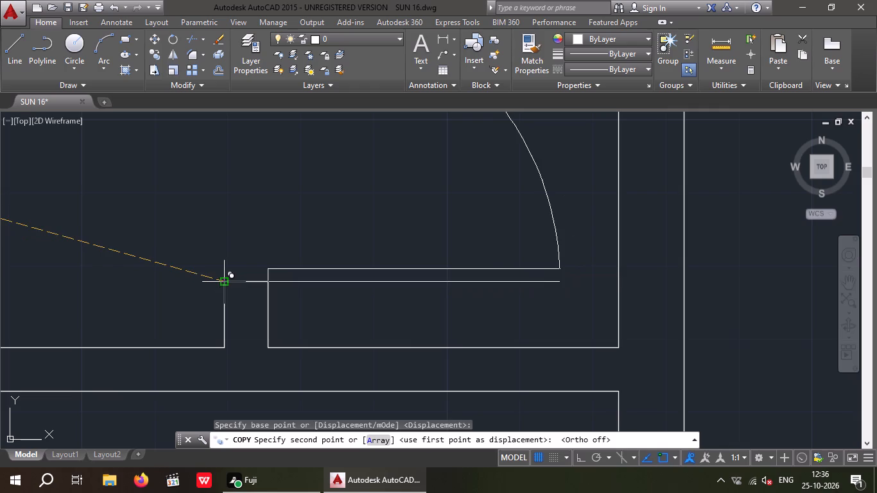
click(221, 282)
Place another copy of the door in the hallway beside the left-hand small room's opening and end the Copy command.
scroll(225, 272, down, 4)
middle_drag(67, 281, 245, 272)
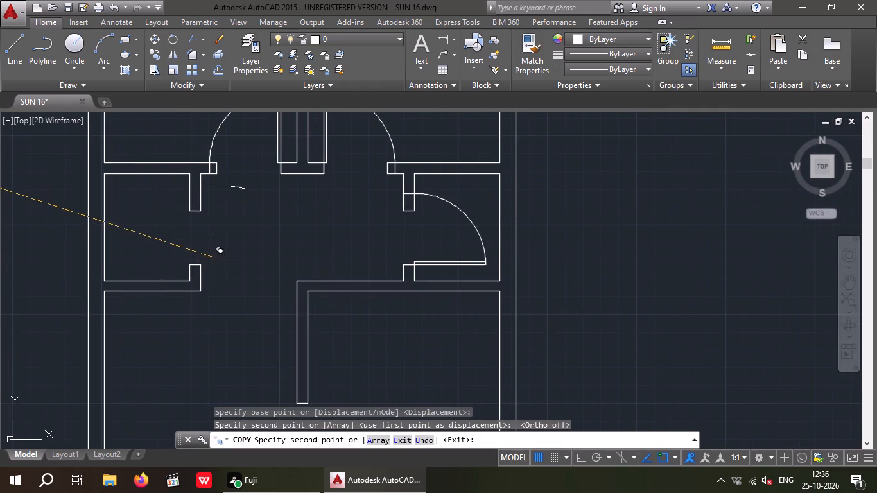
scroll(201, 259, up, 2)
click(261, 280)
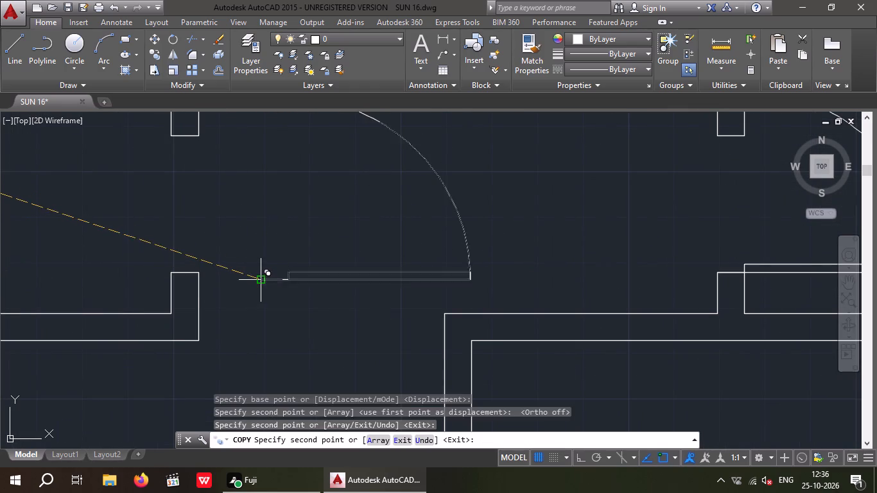
key(Escape)
Flip the hallway door copy horizontally and move its hinge corner to the lower jamb of the left-hand small room's opening.
drag(313, 307, 292, 273)
click(290, 257)
click(265, 208)
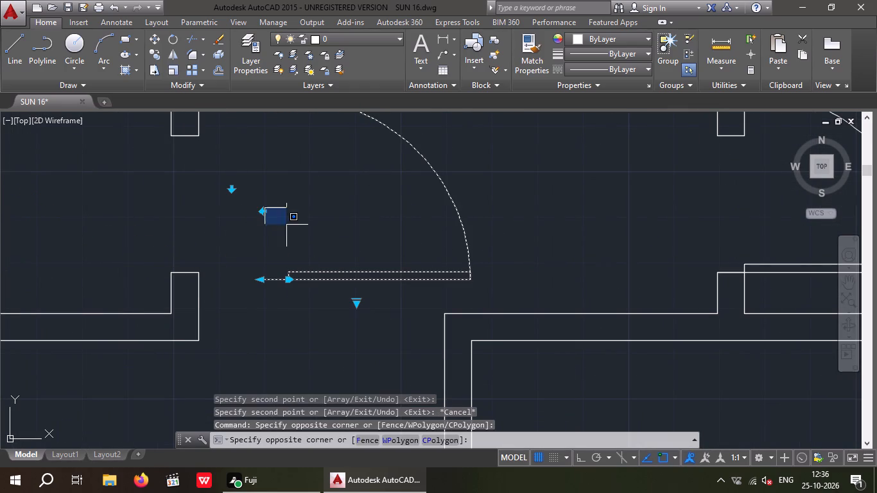
key(Escape)
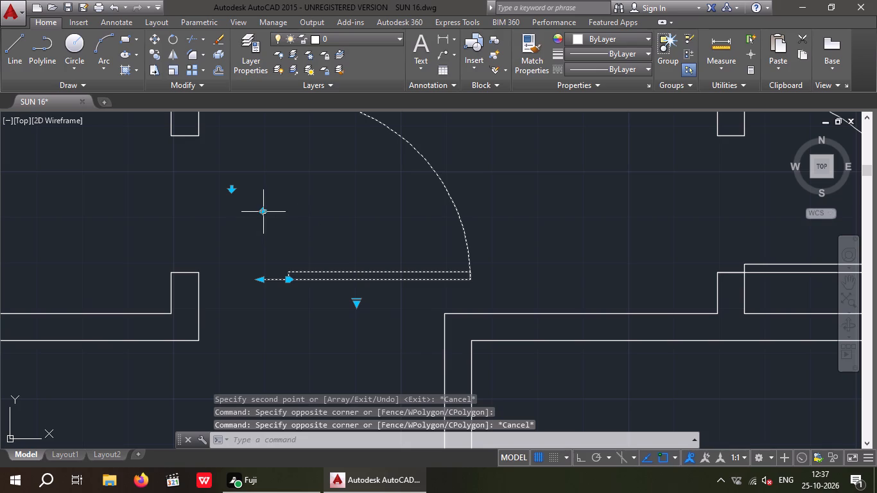
click(263, 211)
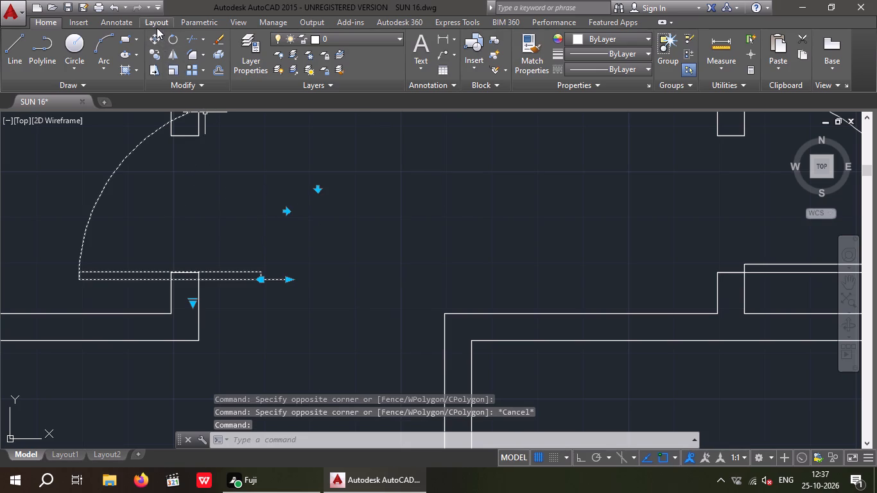
click(156, 39)
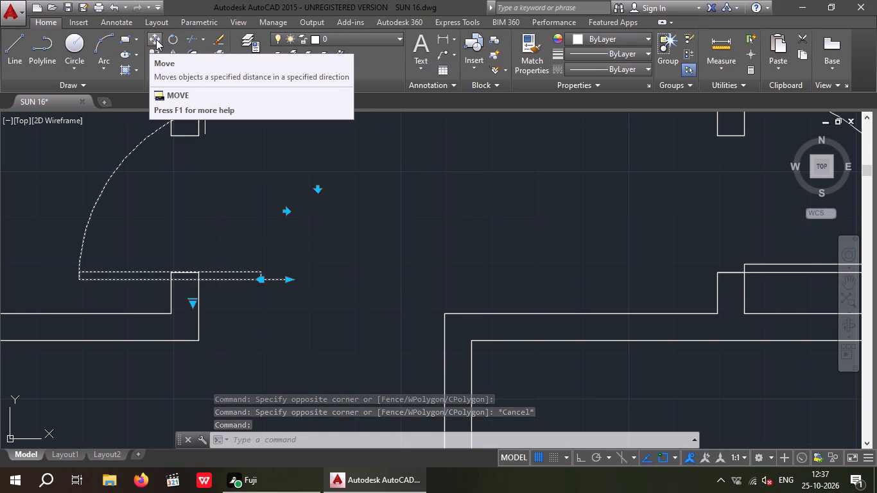
click(290, 281)
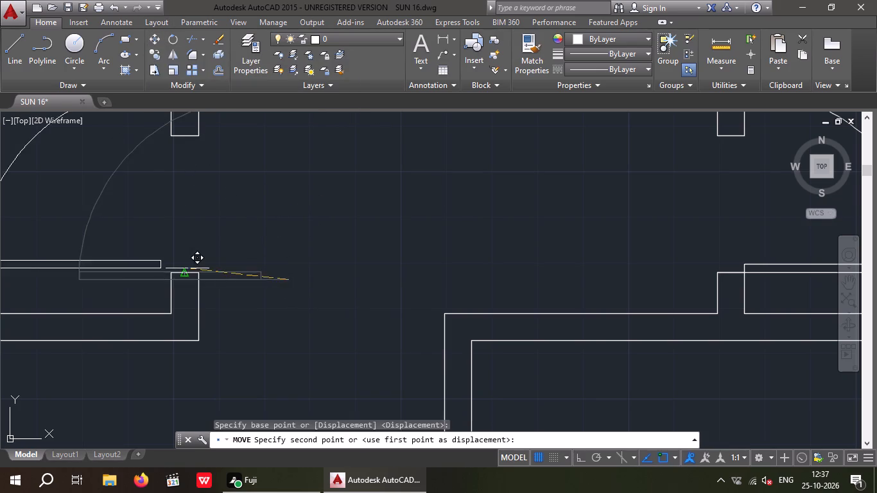
scroll(187, 268, up, 3)
click(234, 284)
scroll(258, 227, down, 5)
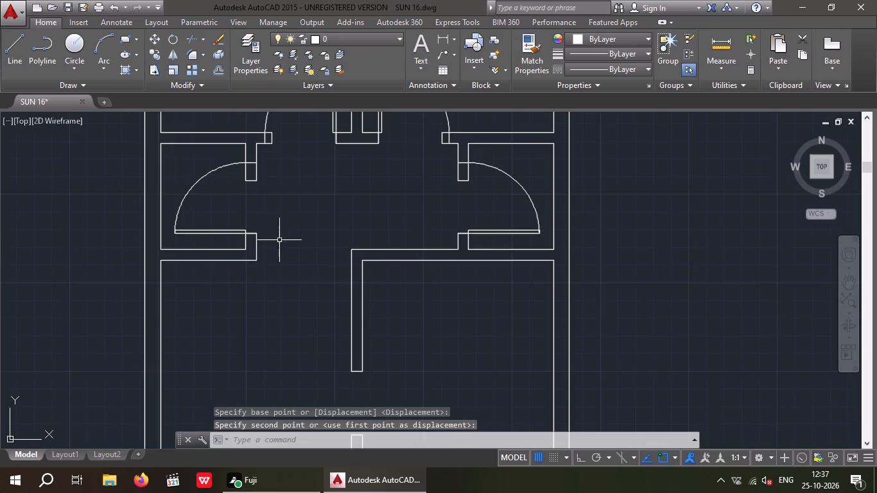
scroll(282, 237, down, 2)
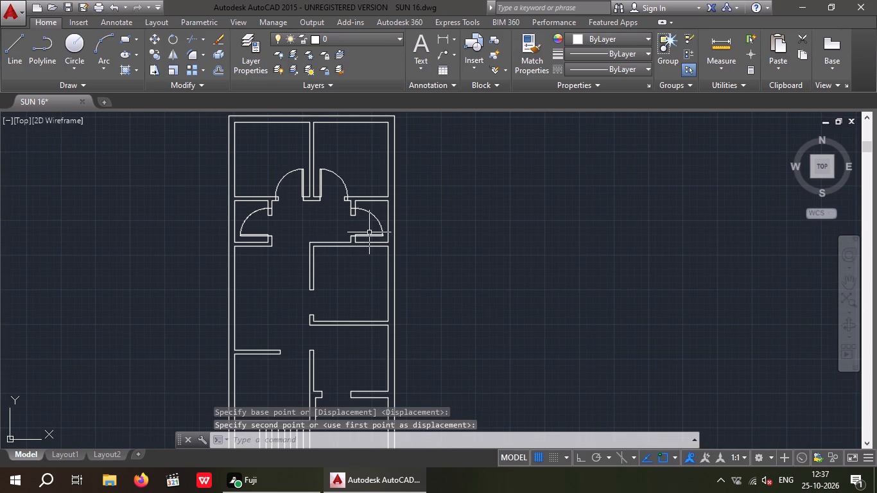
Copy the right-hand small room's door from its hinge corner to the lower jamb of the opening in the room below.
scroll(370, 232, up, 3)
drag(368, 259, 346, 246)
click(338, 238)
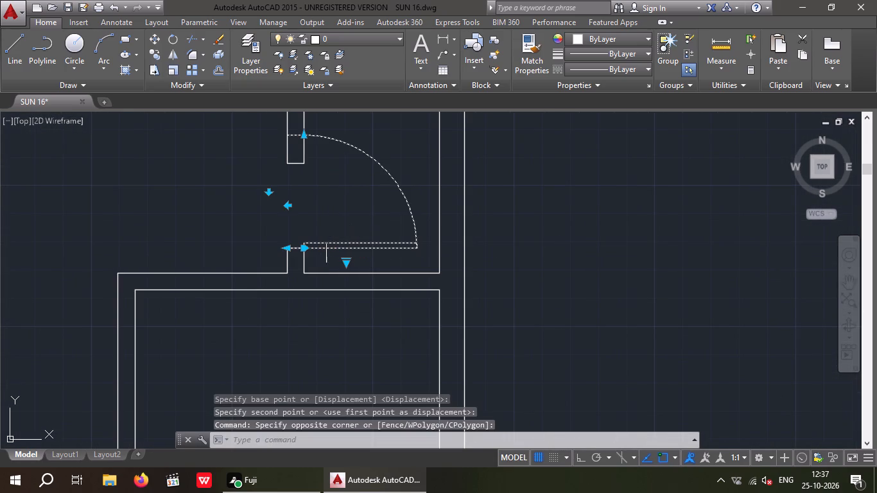
click(156, 52)
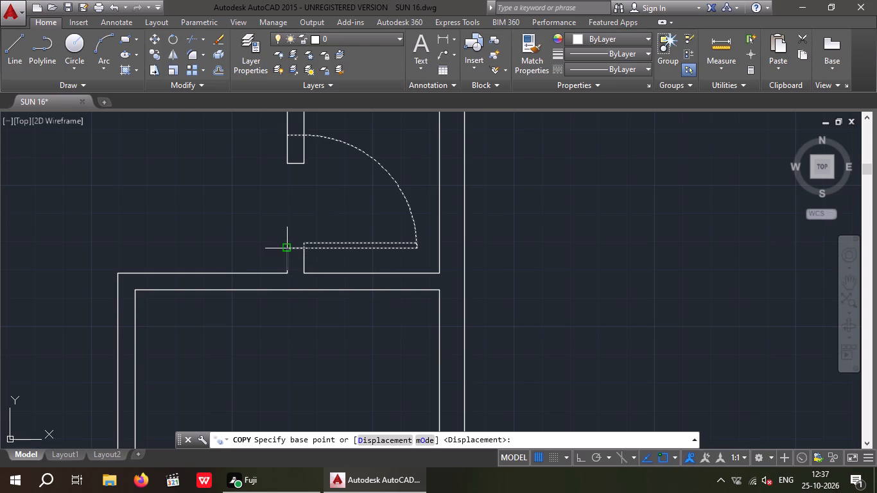
click(288, 248)
scroll(281, 271, down, 4)
scroll(258, 314, up, 6)
click(268, 307)
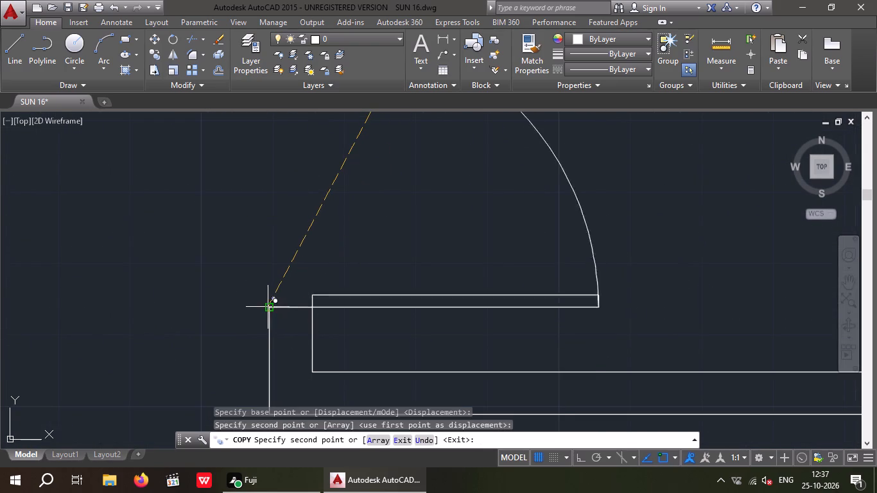
key(Escape)
Delete the spare door block lying outside the floor plan.
scroll(290, 304, down, 5)
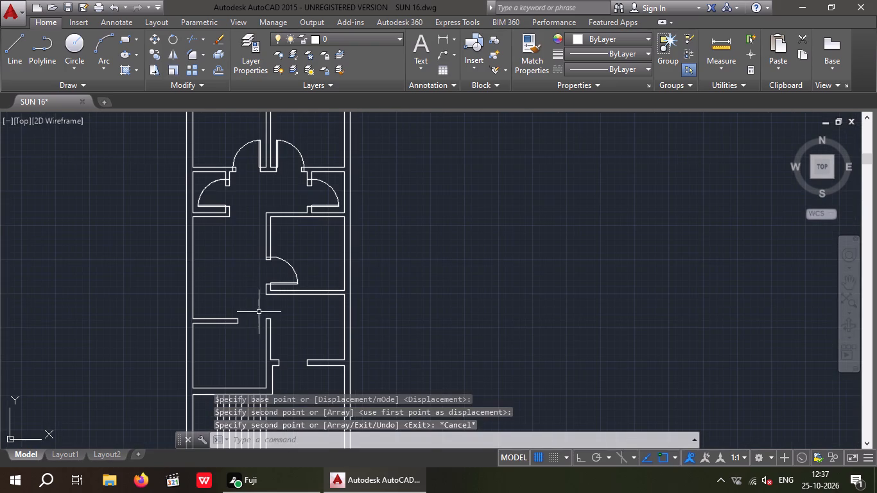
middle_drag(253, 300, 250, 286)
scroll(270, 303, down, 3)
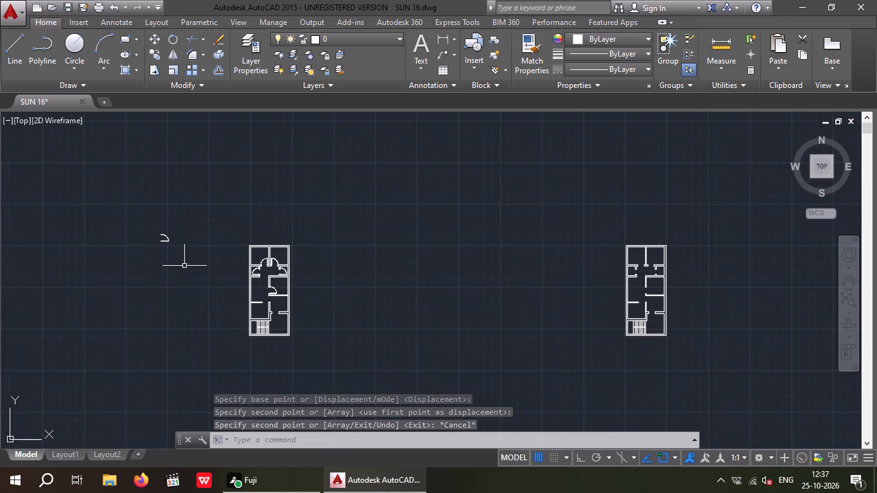
drag(185, 250, 159, 251)
click(135, 212)
key(Delete)
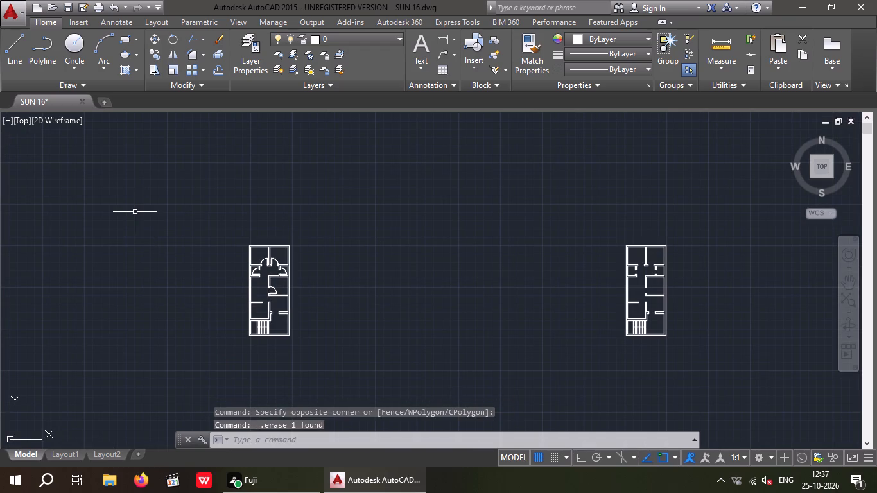
Insert the Door - Imperial block beside the floor plan, with X, Y and Z scales of 1.5 and rotation 0.
click(474, 42)
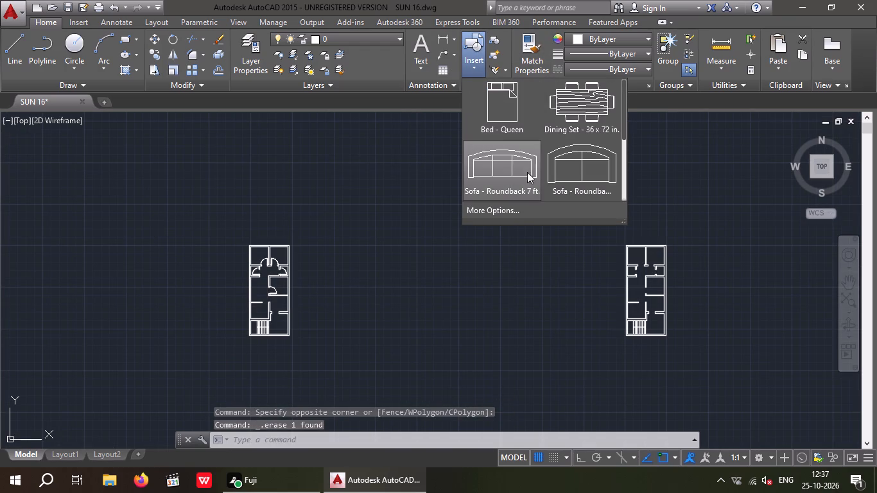
click(517, 208)
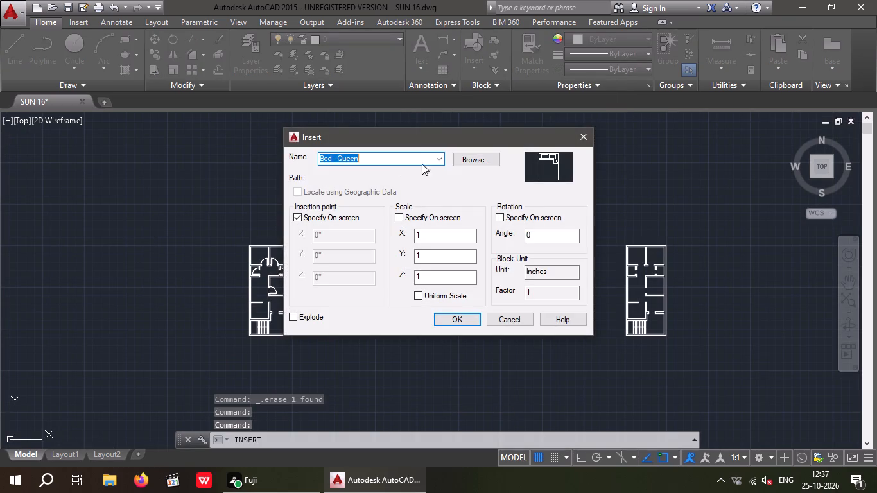
click(440, 159)
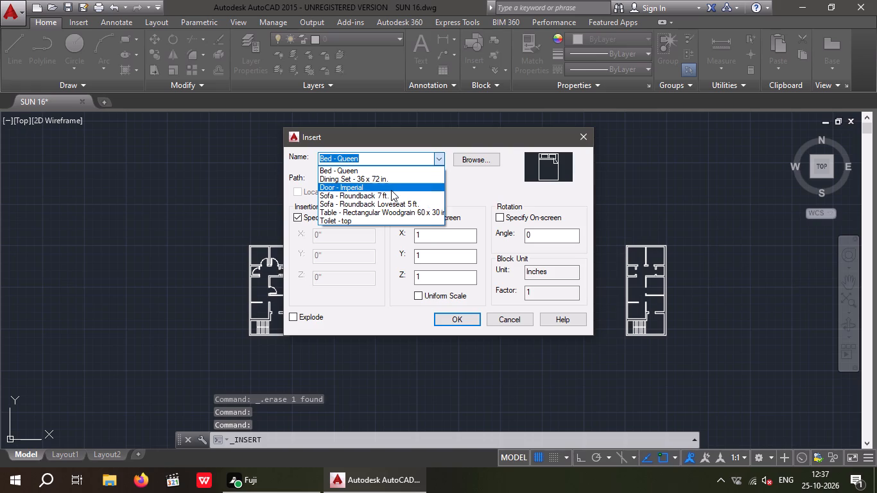
click(391, 191)
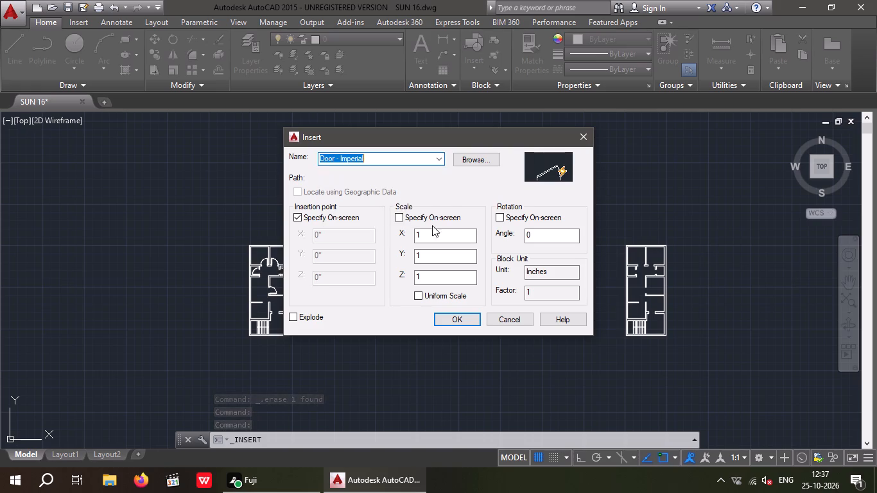
click(433, 241)
text(.5)
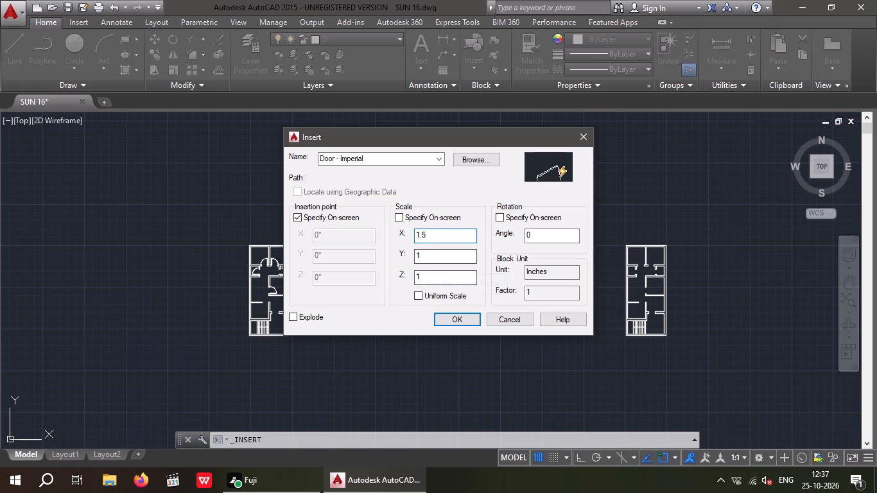
click(422, 259)
text(.5)
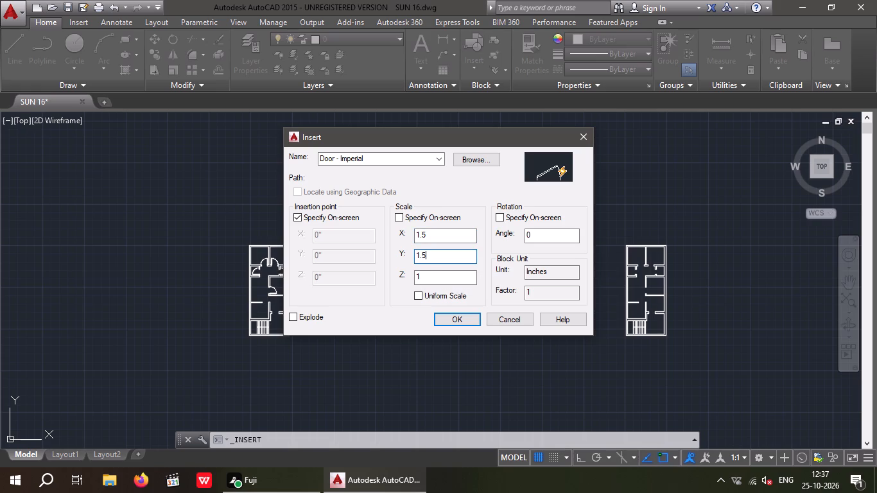
click(425, 283)
text(.5)
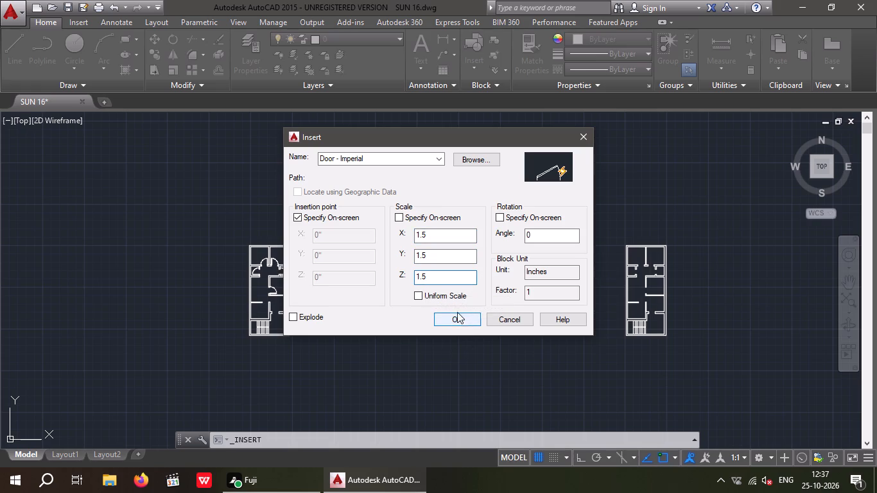
click(460, 320)
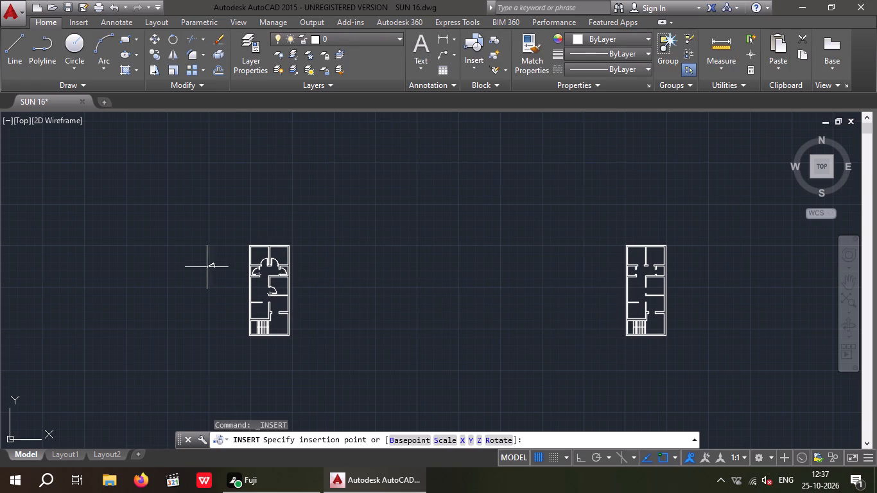
click(204, 263)
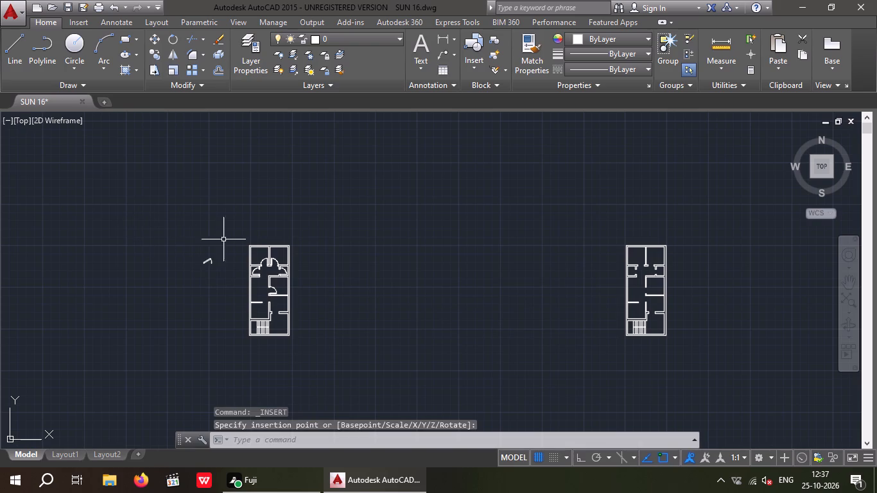
key(Escape)
Select the enlarged door block beside the floor plan.
scroll(200, 264, up, 3)
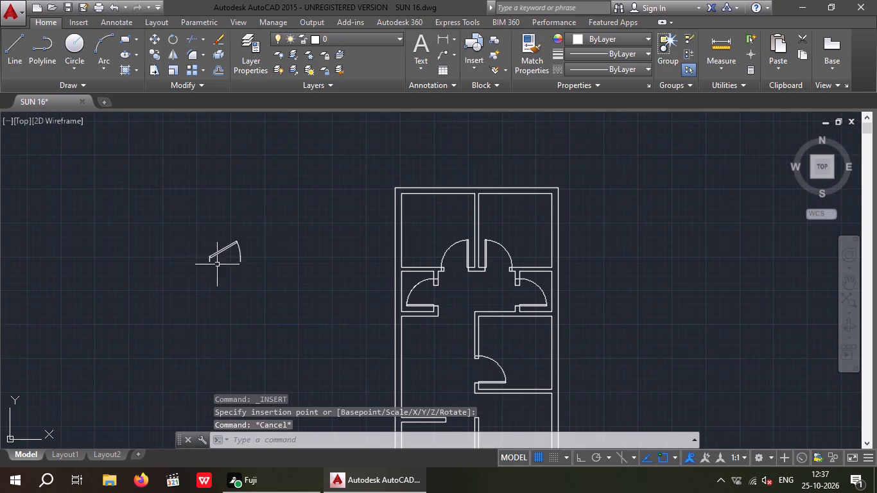
click(225, 252)
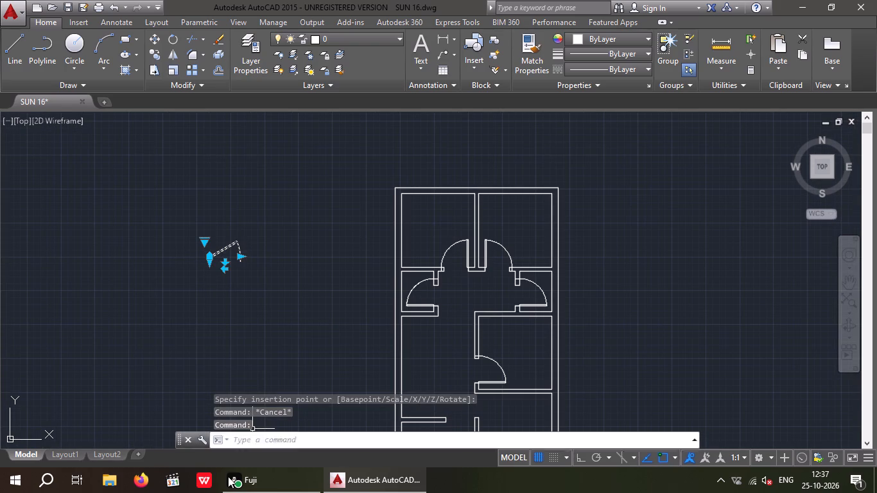
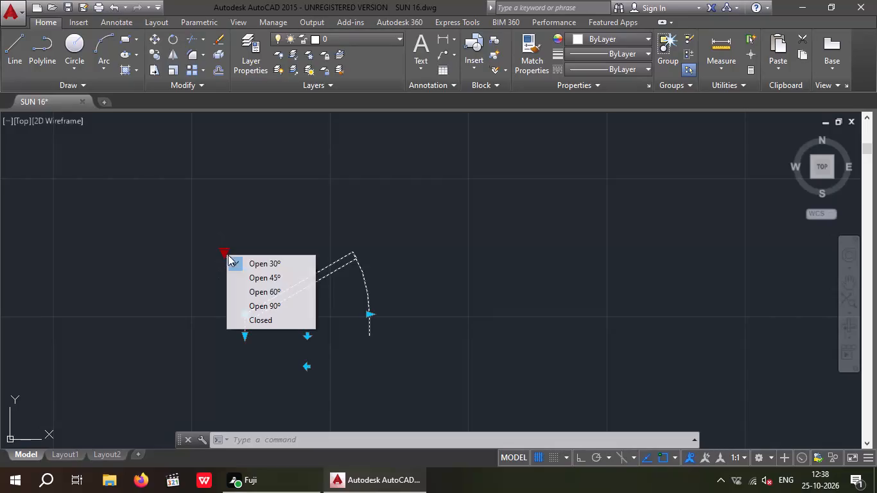
Set the selected enlarged door's opening angle to Open 90º.
click(266, 309)
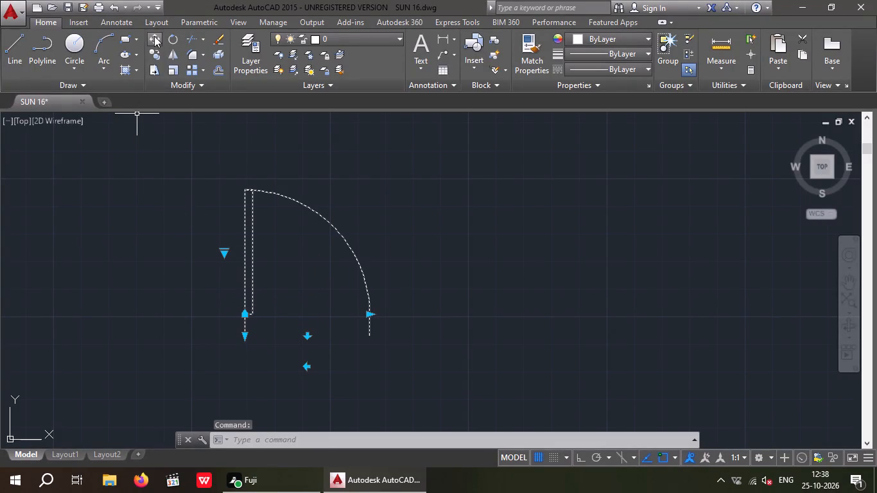
Move the enlarged door from its lower hinge-side corner to the lower corner of the left jamb, in the opening above the bottom-right room.
click(155, 37)
click(244, 333)
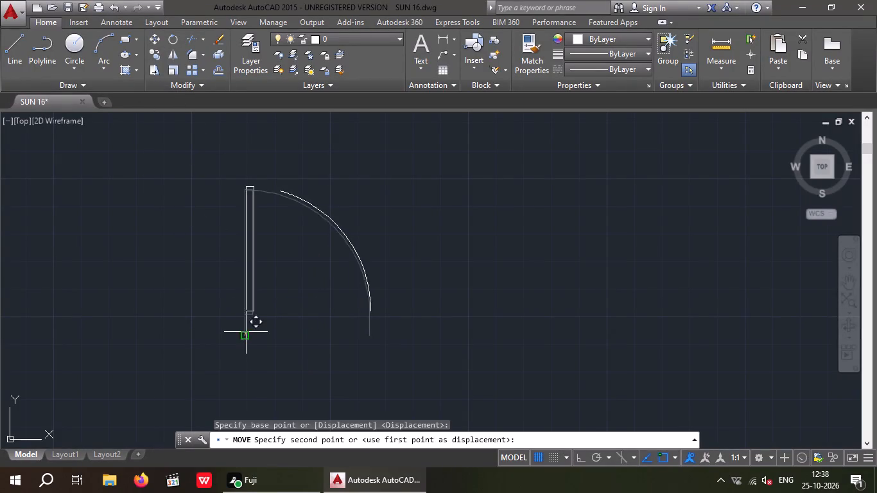
scroll(453, 329, down, 2)
middle_drag(448, 327, 117, 264)
scroll(139, 251, down, 2)
middle_drag(241, 331, 238, 226)
scroll(284, 277, up, 3)
scroll(232, 286, up, 3)
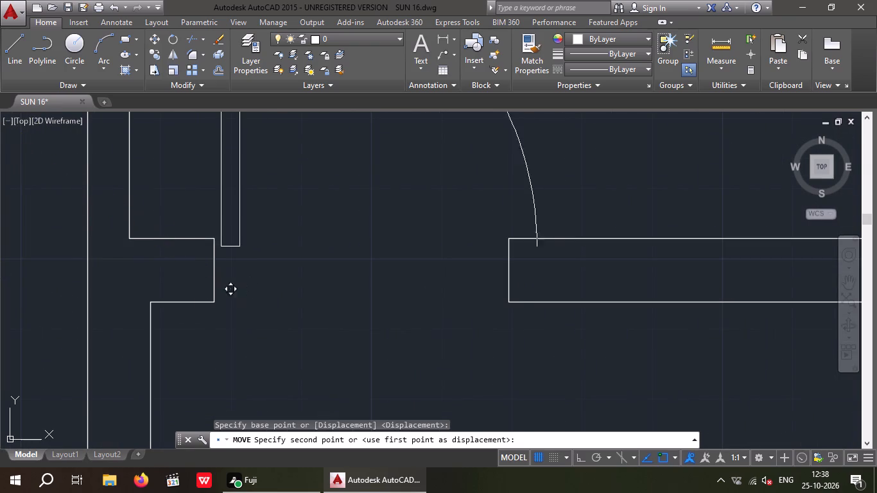
click(213, 302)
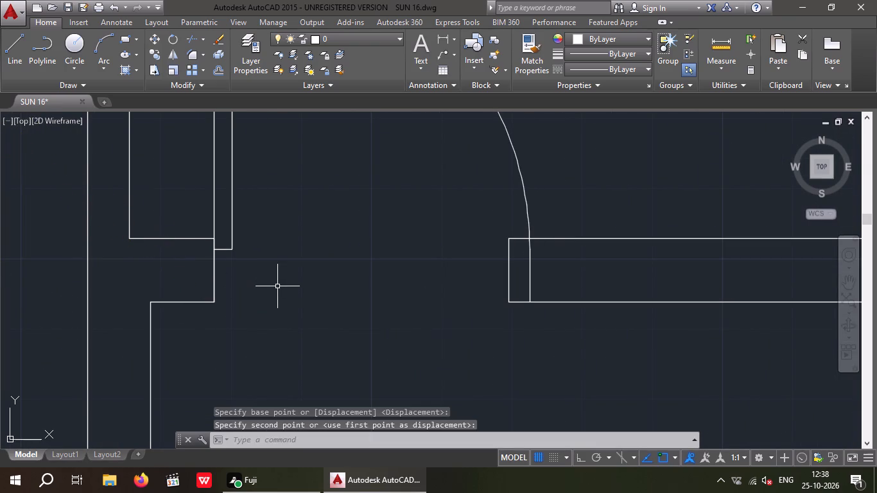
key(Escape)
Resize the enlarged door's width so its free end meets the right jamb of the opening.
scroll(278, 277, down, 4)
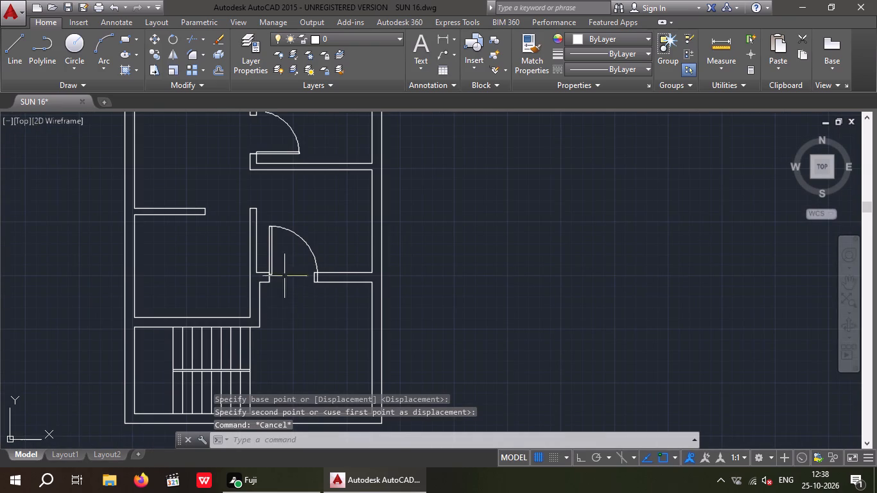
scroll(308, 250, up, 2)
drag(326, 248, 300, 273)
click(299, 271)
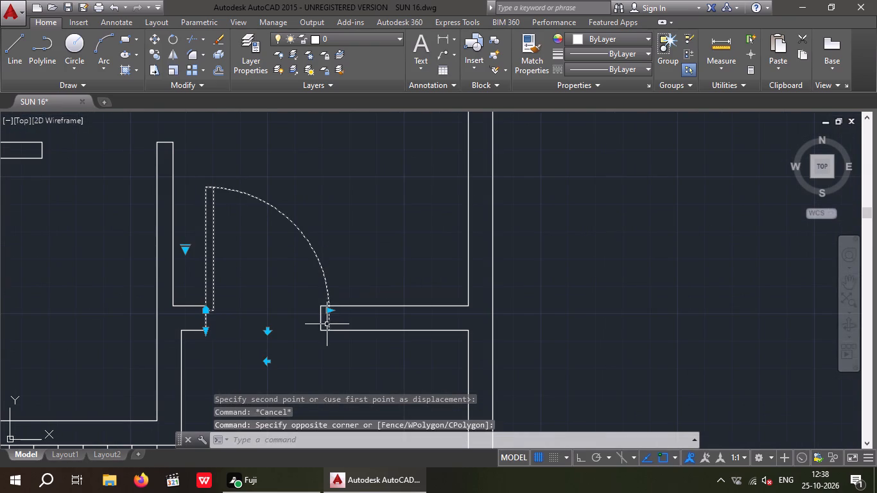
scroll(324, 326, up, 2)
click(336, 288)
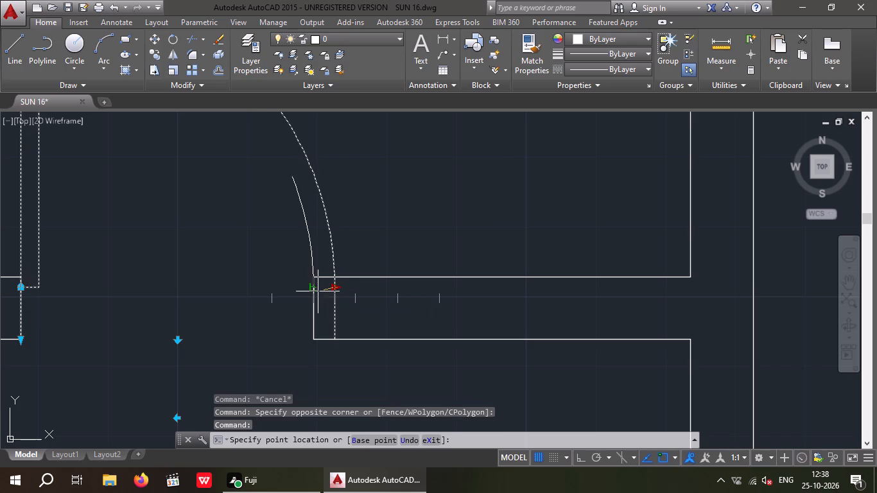
click(318, 291)
key(Escape)
Resize the door of the middle-right room so its free end meets the upper jamb corner of the opening.
scroll(260, 301, down, 2)
middle_drag(260, 318, 275, 371)
scroll(266, 318, down, 2)
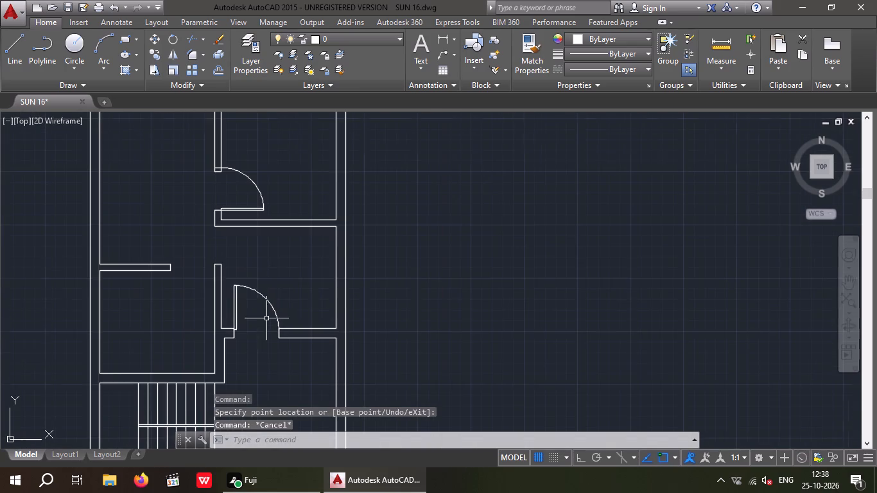
middle_drag(268, 284, 279, 340)
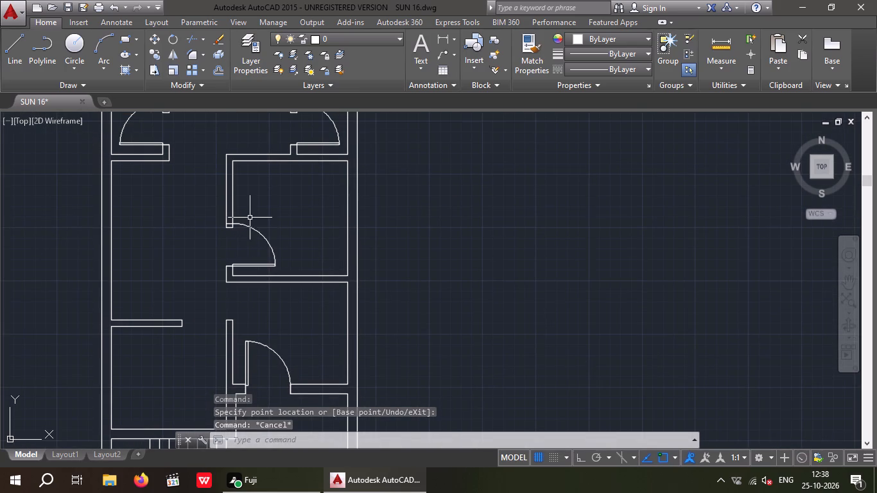
scroll(250, 217, up, 2)
drag(251, 218, 248, 265)
click(247, 266)
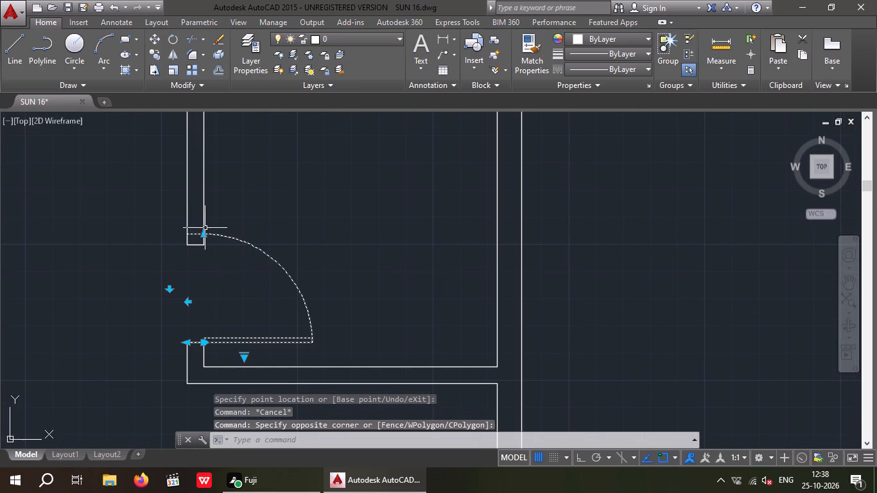
scroll(205, 230, up, 3)
click(195, 247)
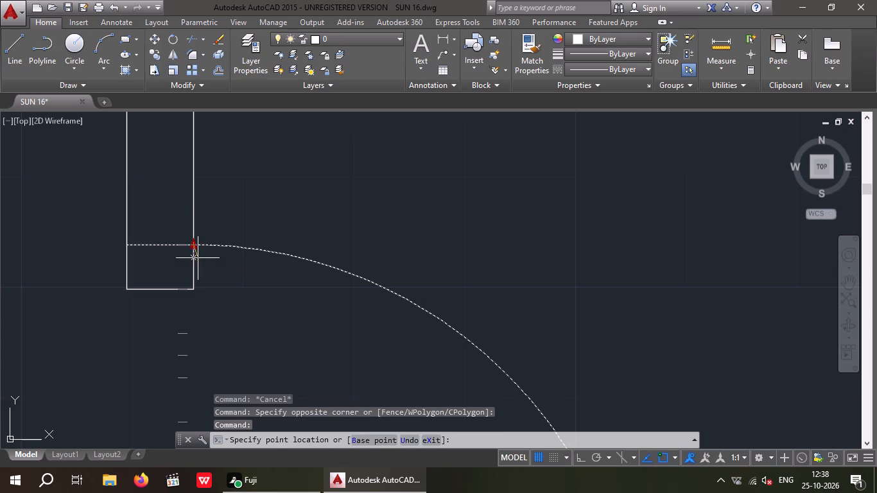
click(195, 287)
key(Escape)
Resize the right-hand small room's door so its free end meets the upper jamb corner of its opening.
scroll(221, 270, down, 4)
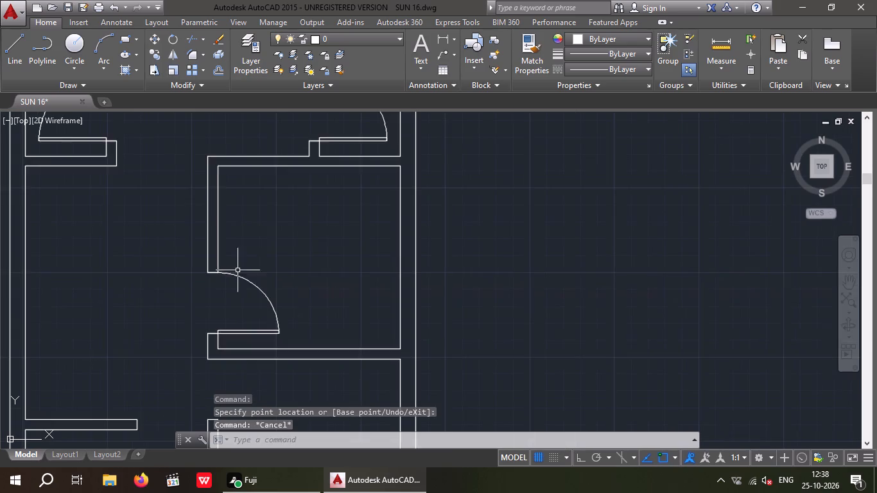
scroll(265, 265, down, 2)
middle_drag(284, 255, 290, 320)
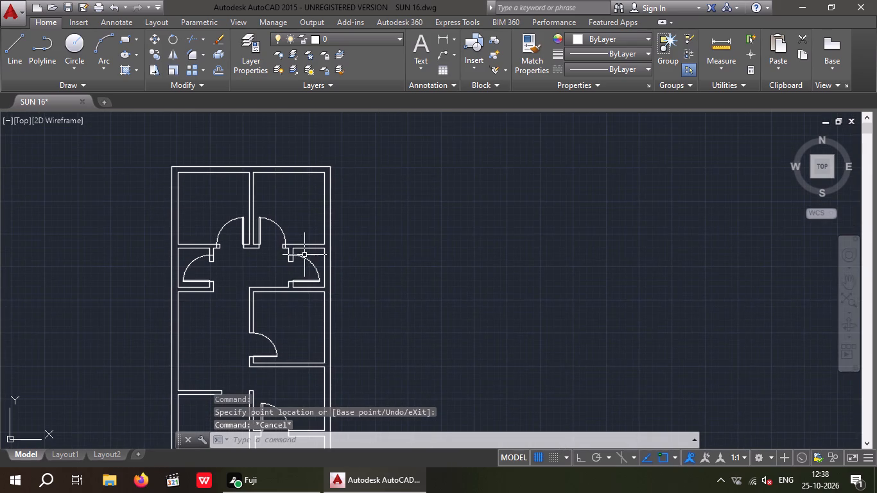
scroll(305, 256, up, 3)
drag(313, 241, 302, 276)
click(297, 277)
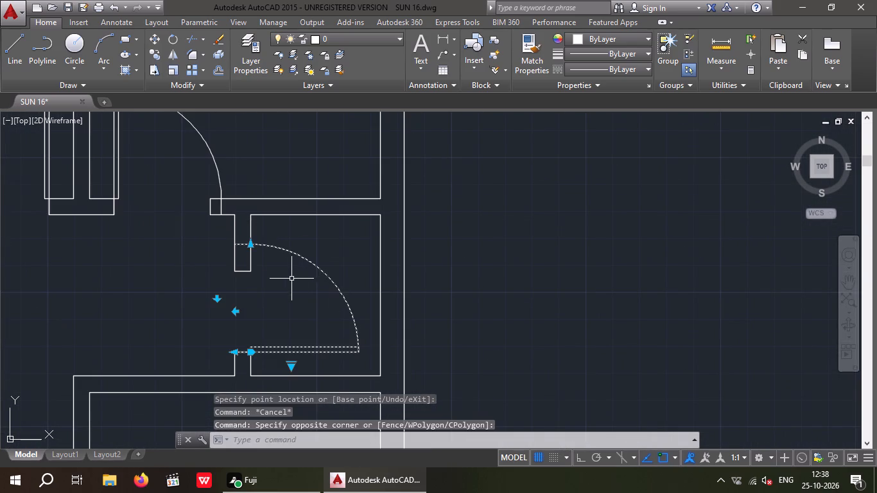
scroll(249, 243, up, 1)
click(249, 243)
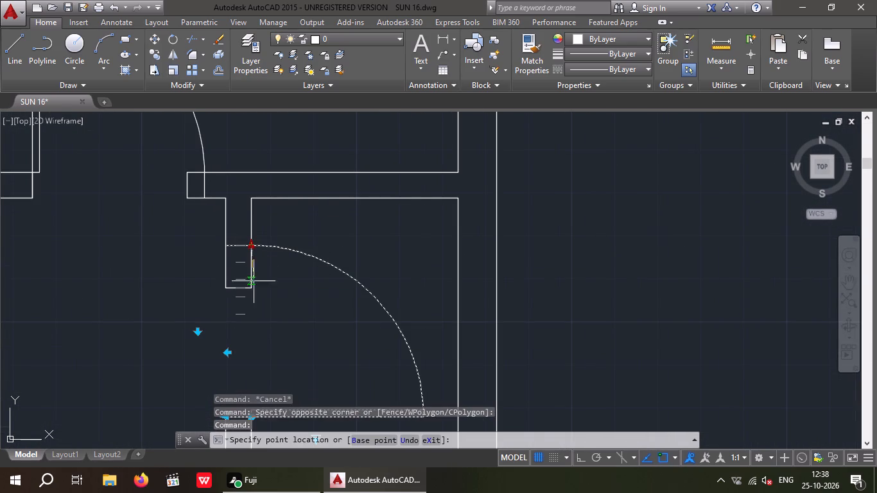
click(250, 292)
key(Escape)
Resize the left-hand small room's door so its free end meets the upper jamb corner of its opening.
scroll(274, 270, down, 4)
middle_drag(227, 279, 311, 296)
scroll(255, 287, up, 3)
drag(280, 318, 259, 294)
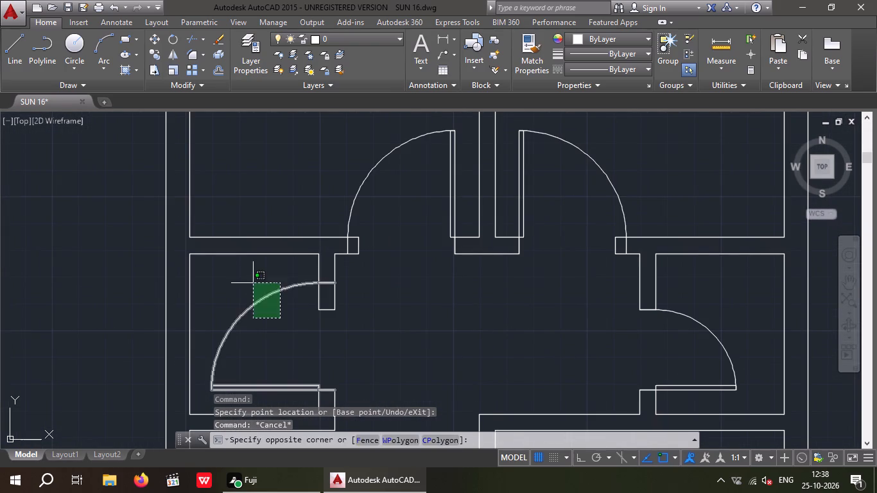
click(253, 282)
drag(318, 283, 317, 292)
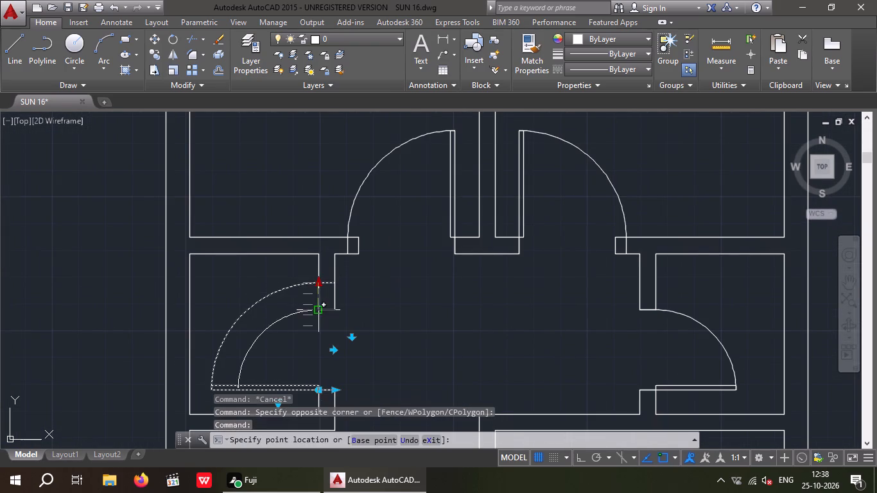
click(317, 307)
key(Escape)
Resize the upper-left room's door so its free end meets the left jamb of its opening.
scroll(345, 270, down, 4)
middle_drag(360, 279, 354, 285)
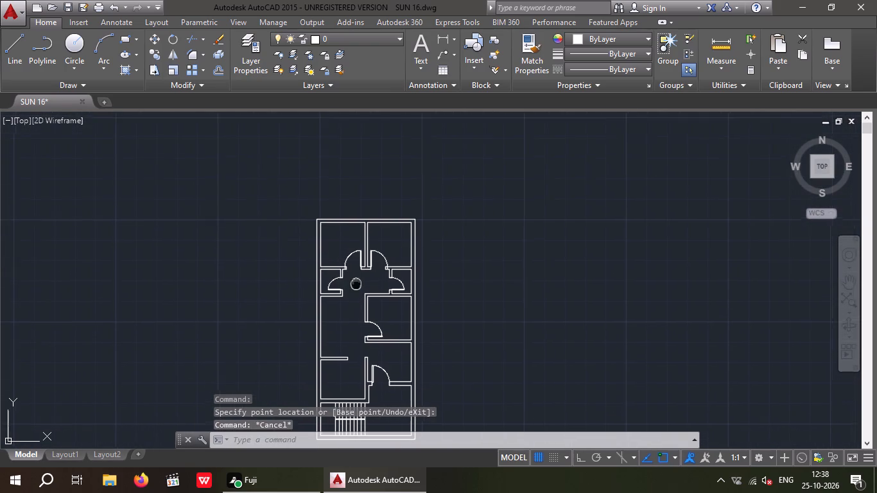
middle_drag(354, 285, 304, 306)
middle_drag(305, 306, 300, 277)
scroll(297, 266, down, 1)
scroll(304, 273, up, 1)
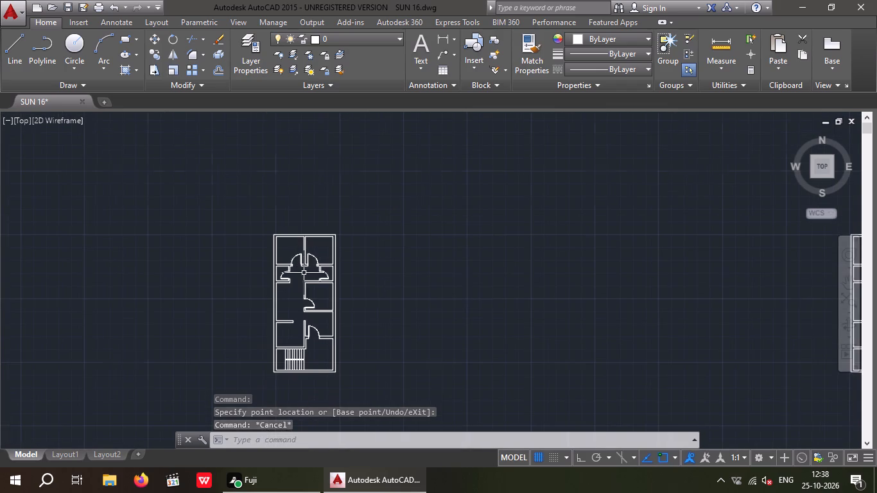
scroll(303, 271, up, 6)
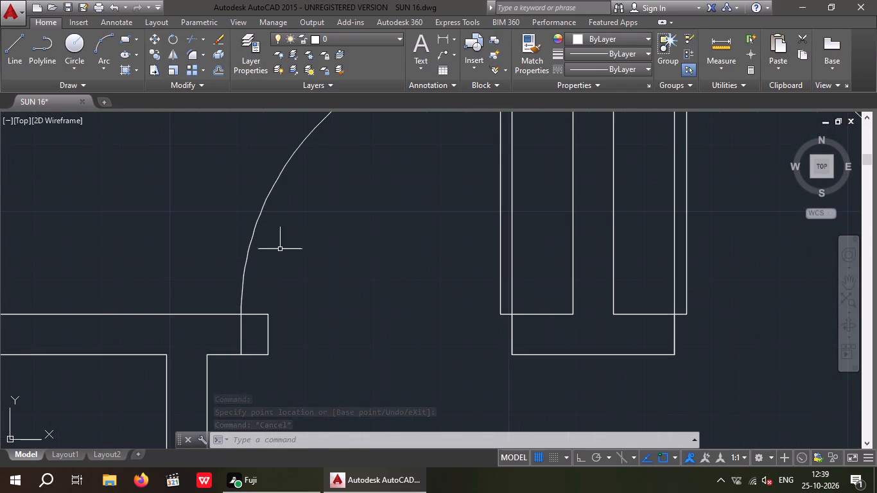
drag(285, 245, 233, 269)
click(232, 269)
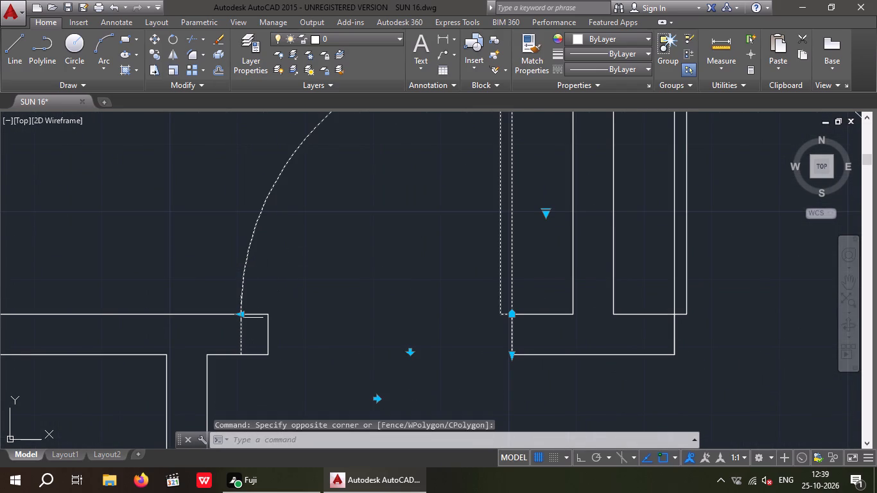
click(241, 314)
click(269, 312)
key(Escape)
Resize the upper-right room's door so its free end meets the right jamb of its opening.
scroll(291, 298, down, 1)
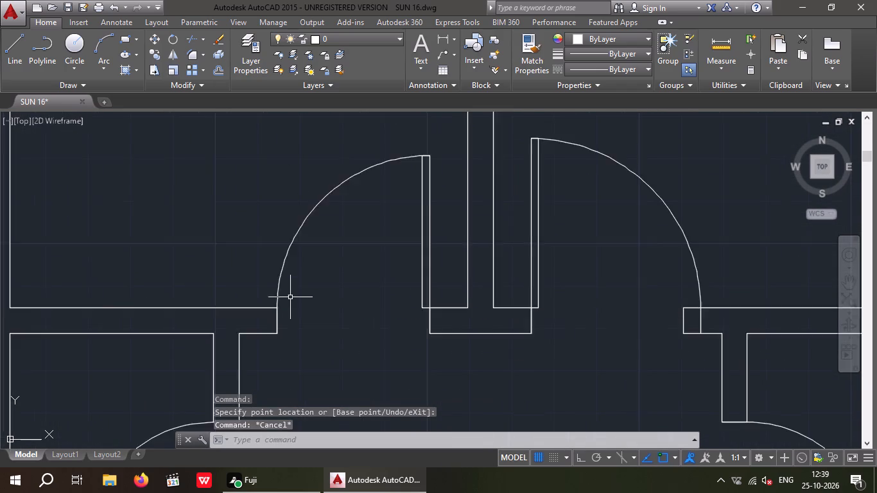
scroll(290, 297, down, 1)
middle_drag(272, 297, 0, 303)
scroll(238, 276, up, 2)
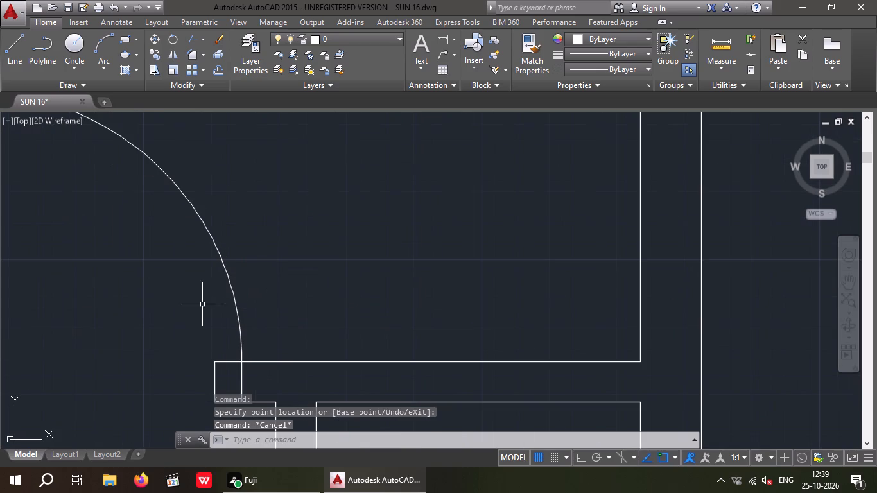
drag(252, 266, 208, 316)
click(207, 316)
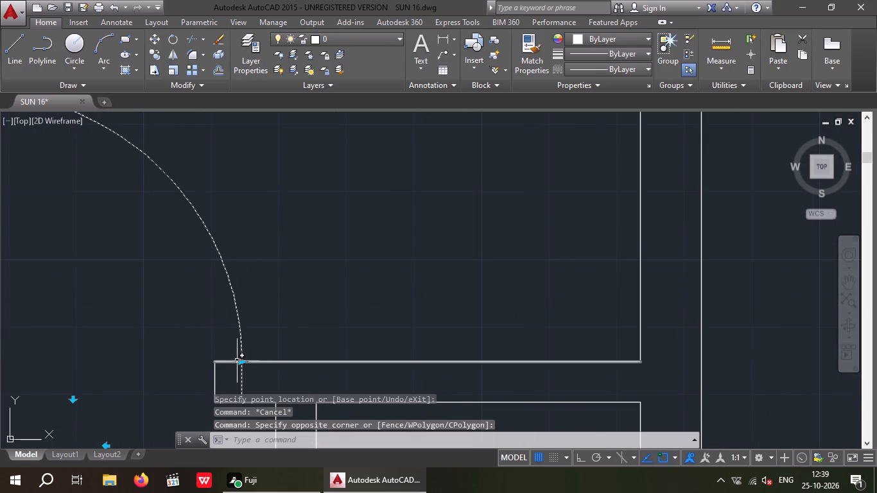
scroll(242, 362, up, 3)
drag(238, 364, 225, 361)
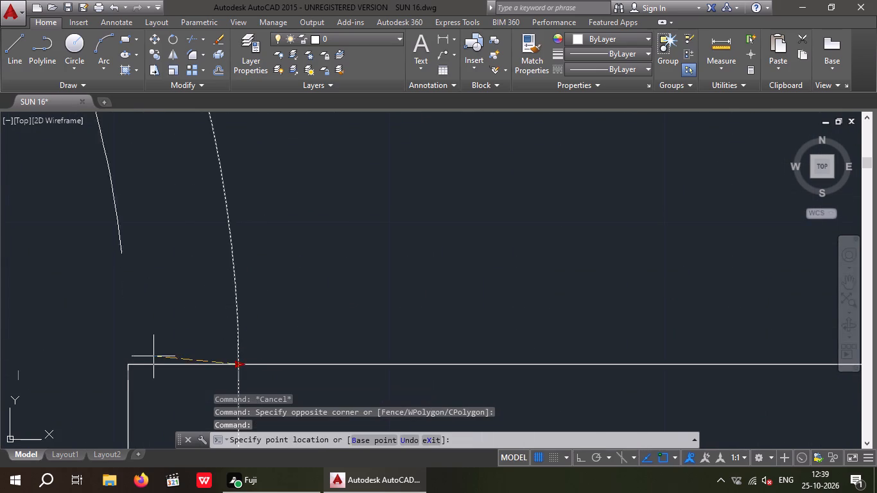
click(143, 356)
key(Escape)
Examine how the resized doors fit their openings throughout the floor plan.
scroll(168, 276, down, 4)
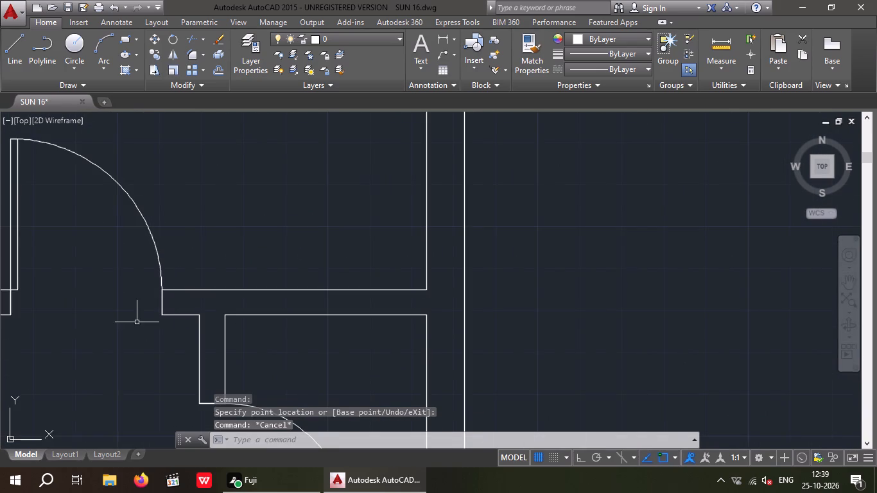
middle_drag(143, 330, 241, 330)
scroll(230, 329, down, 2)
middle_drag(216, 336, 239, 298)
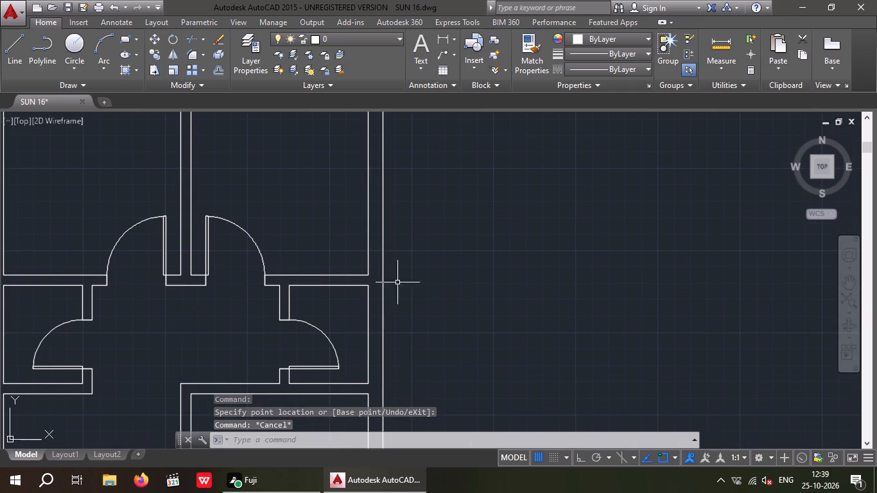
scroll(257, 293, down, 2)
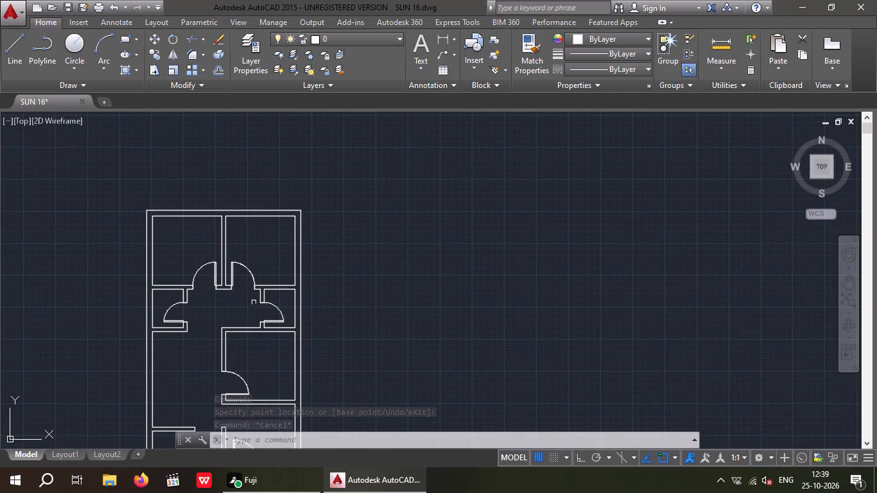
middle_drag(213, 311, 272, 212)
scroll(283, 229, down, 2)
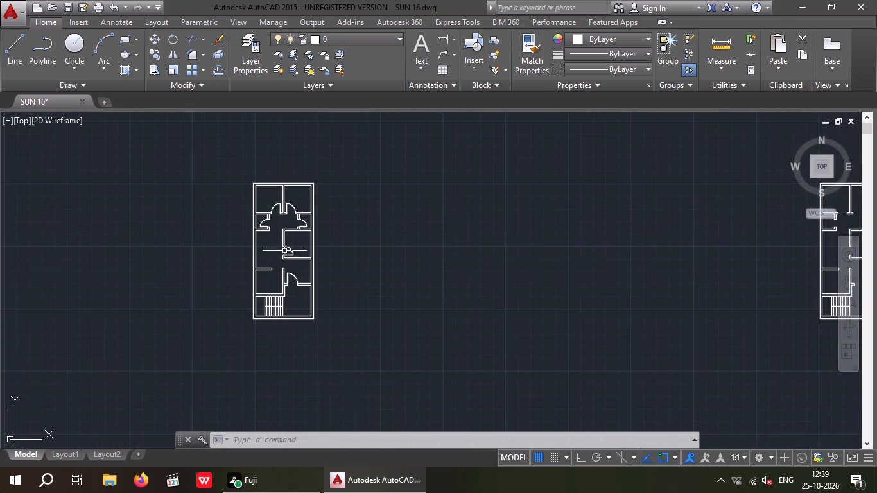
middle_drag(271, 247, 176, 259)
scroll(204, 269, up, 2)
middle_drag(198, 277, 209, 336)
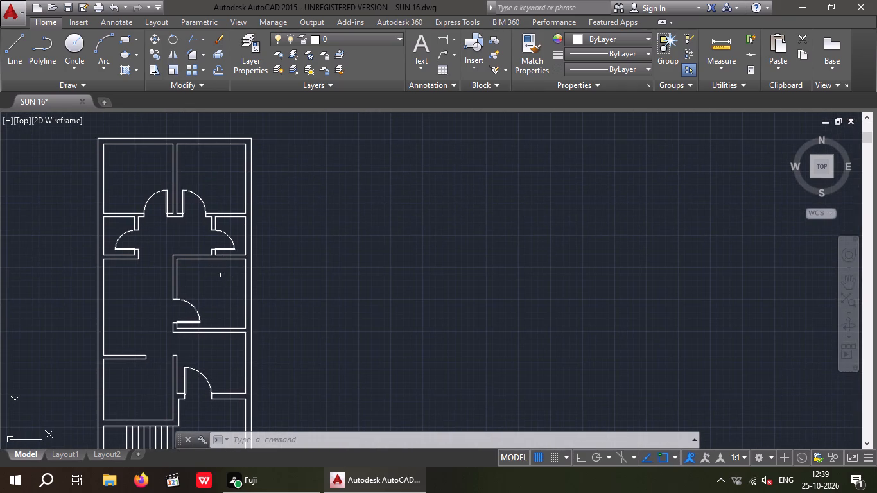
key(Escape)
key(Escape)
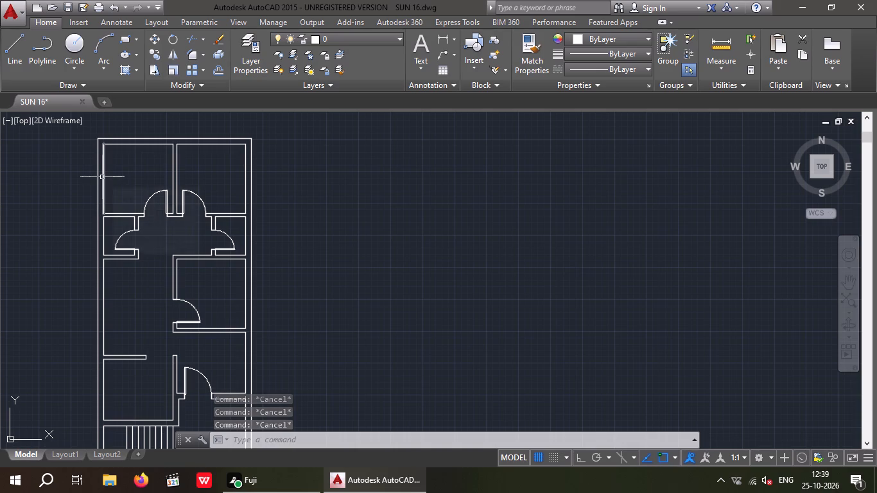
With Ortho on, draw a line across the outer wall's thickness at the midpoint of the upper-left room's outer side.
key(l)
key(space)
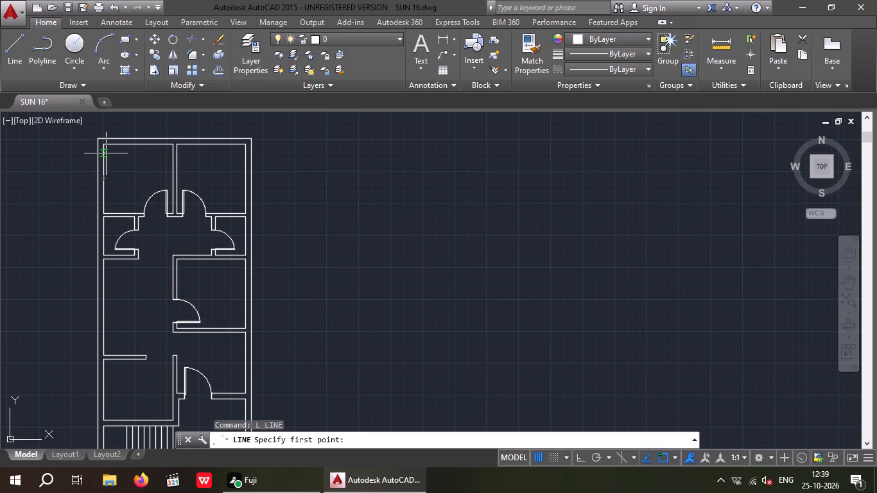
scroll(100, 176, up, 2)
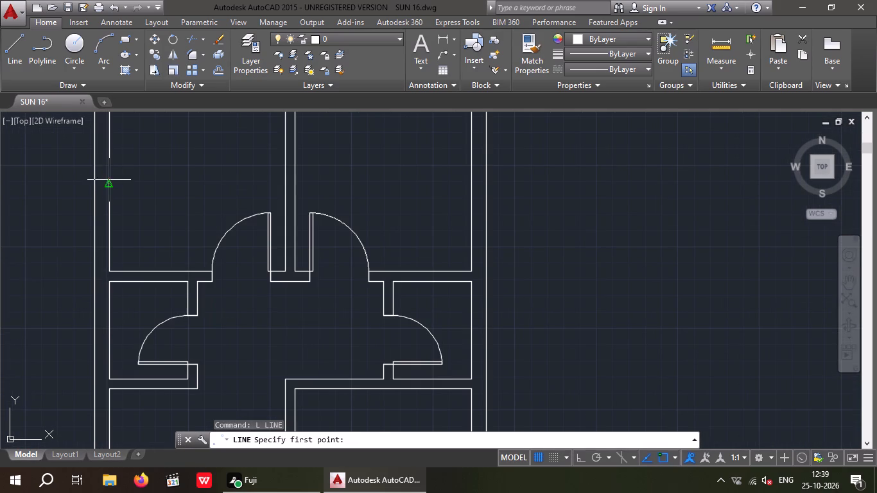
drag(109, 183, 98, 187)
scroll(91, 187, up, 3)
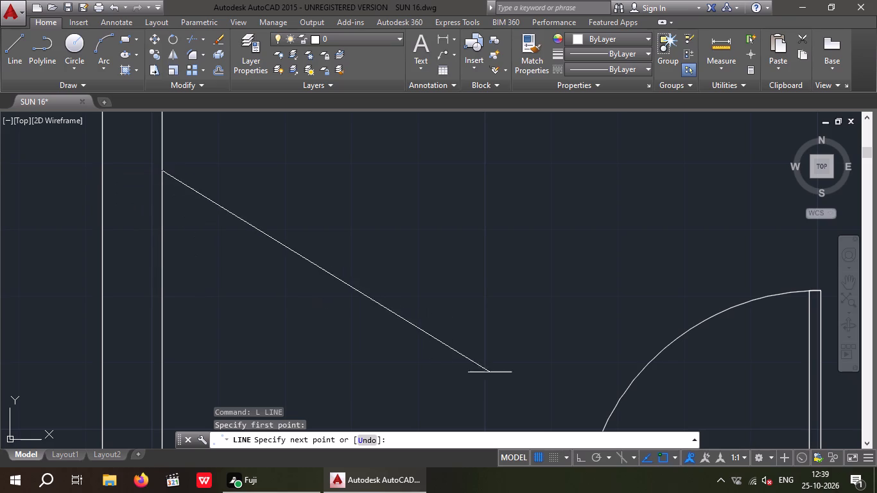
click(574, 456)
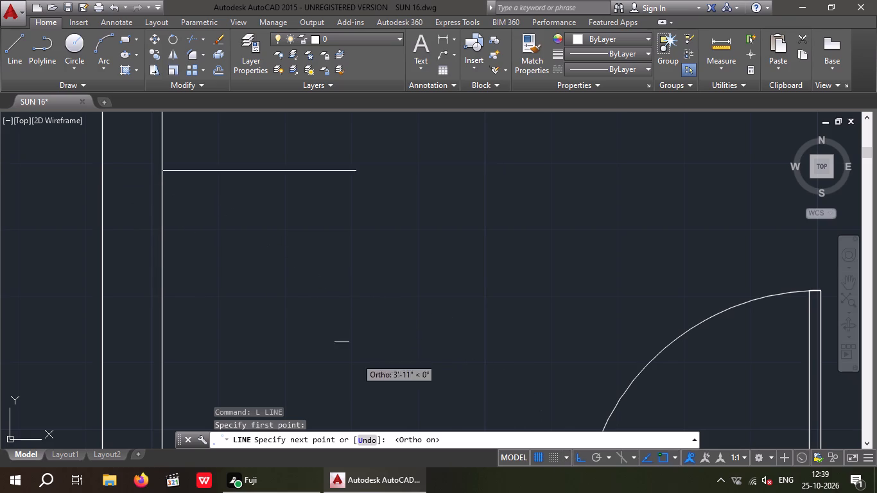
click(103, 167)
key(space)
scroll(244, 193, down, 3)
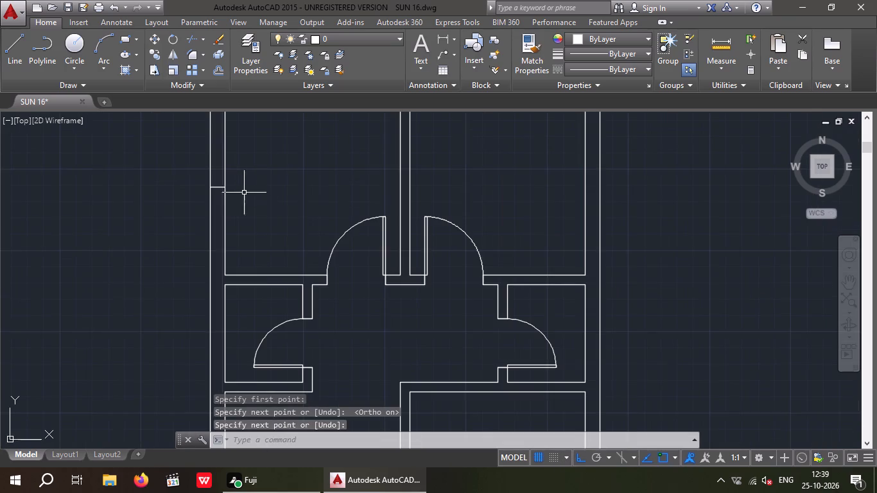
Draw a line across the outer wall's thickness at the midpoint of the upper-right room's outer side.
middle_drag(314, 204, 0, 305)
key(space)
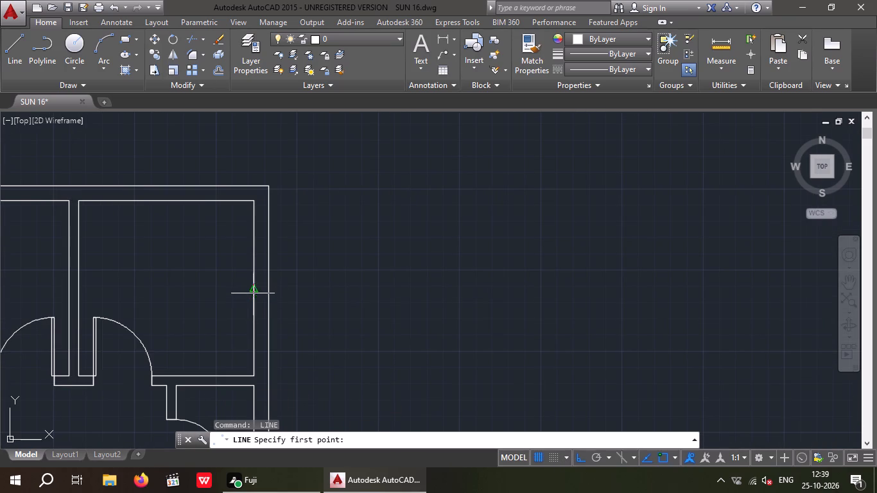
click(252, 286)
scroll(273, 287, up, 3)
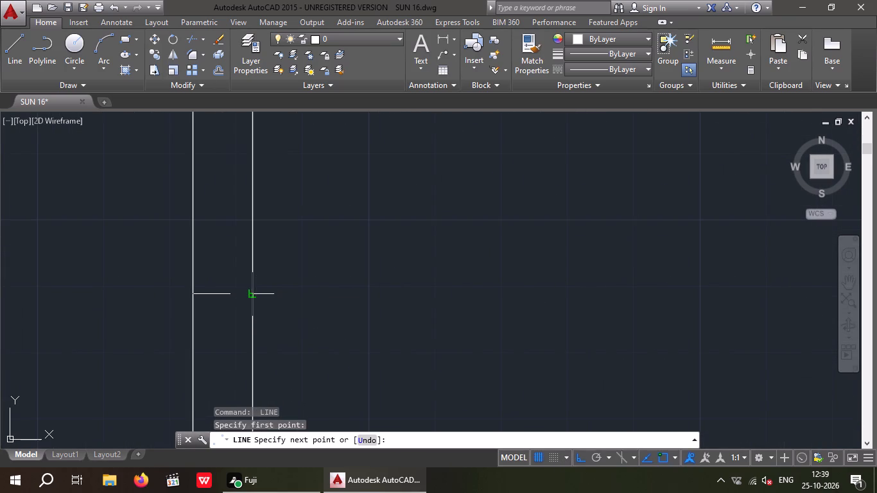
click(250, 292)
key(space)
Draw a line across the right outer wall's thickness at the midpoint of the middle-right room's side.
scroll(245, 235, down, 5)
middle_drag(272, 312, 256, 234)
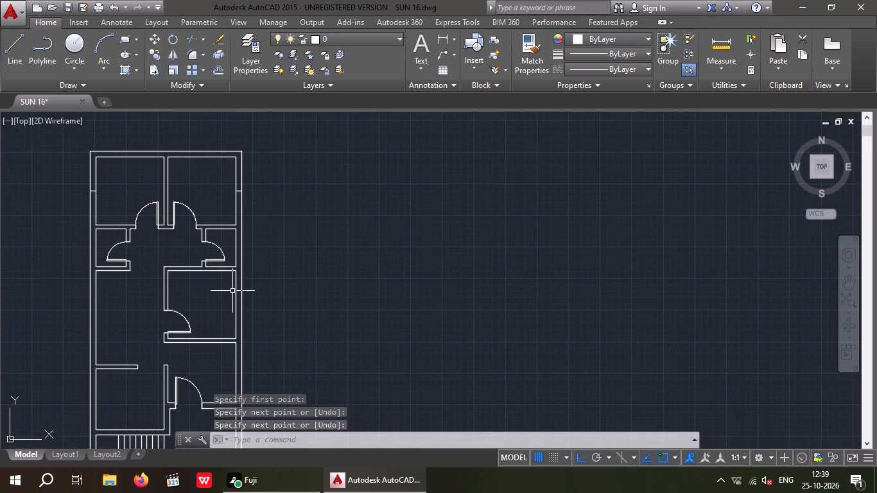
scroll(239, 299, up, 4)
key(space)
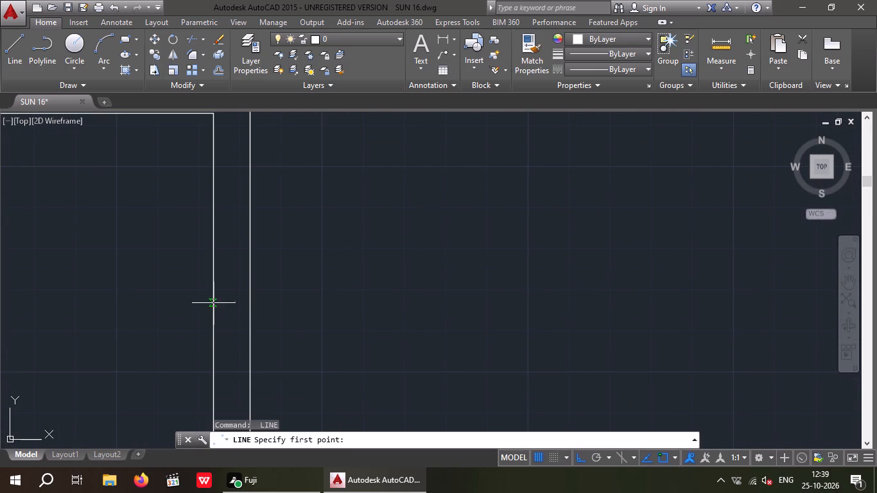
drag(213, 337, 220, 336)
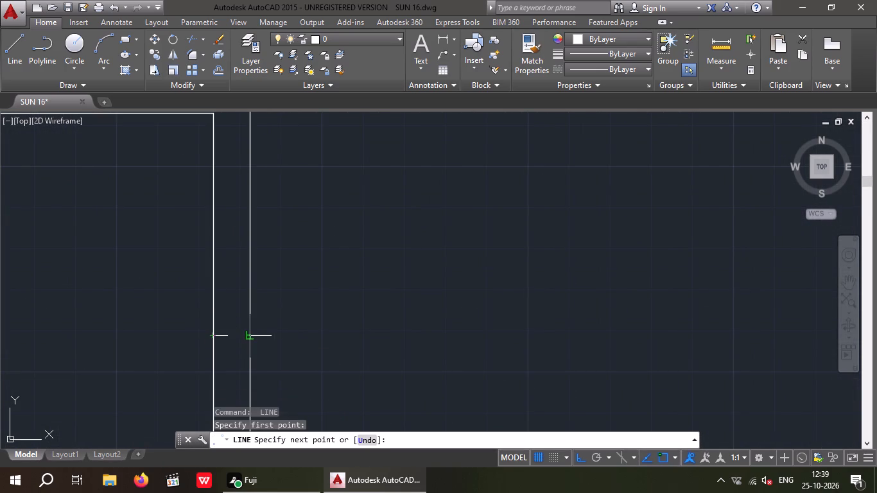
click(250, 336)
key(space)
Draw a line across the right outer wall's thickness at the midpoint of the space below the middle-right room.
scroll(276, 270, down, 4)
middle_drag(309, 257, 299, 207)
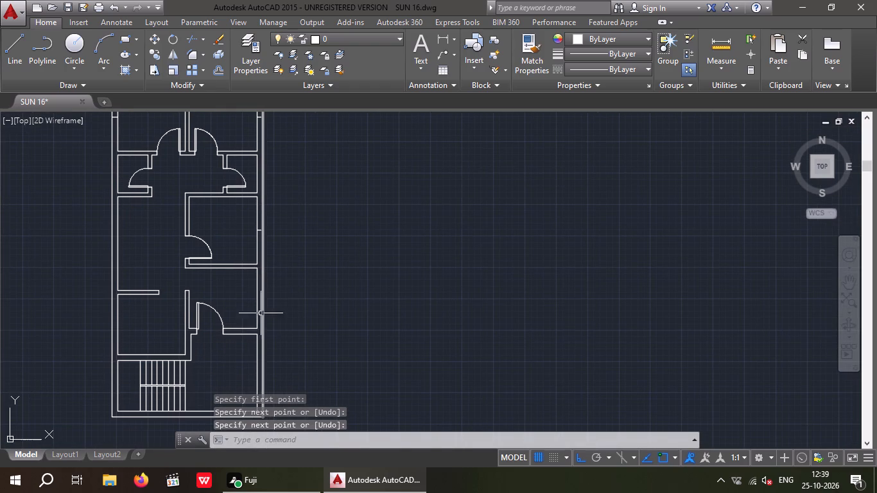
key(space)
scroll(257, 300, up, 3)
drag(251, 296, 257, 295)
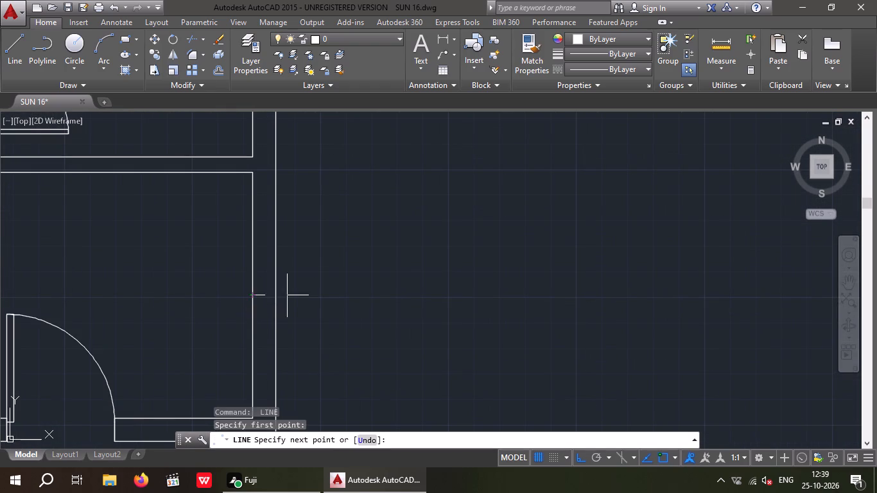
click(272, 298)
key(space)
Draw a line across the left outer wall's thickness at the midpoint of the room above the staircase.
scroll(293, 270, down, 4)
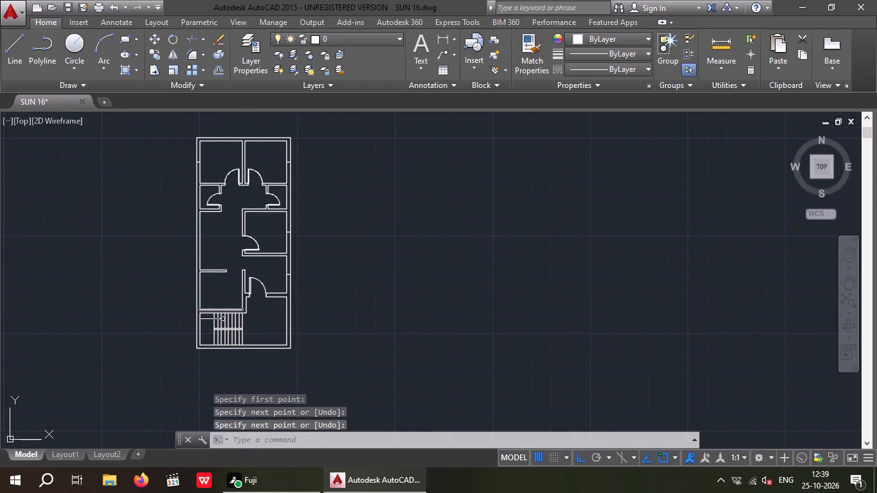
scroll(189, 293, up, 3)
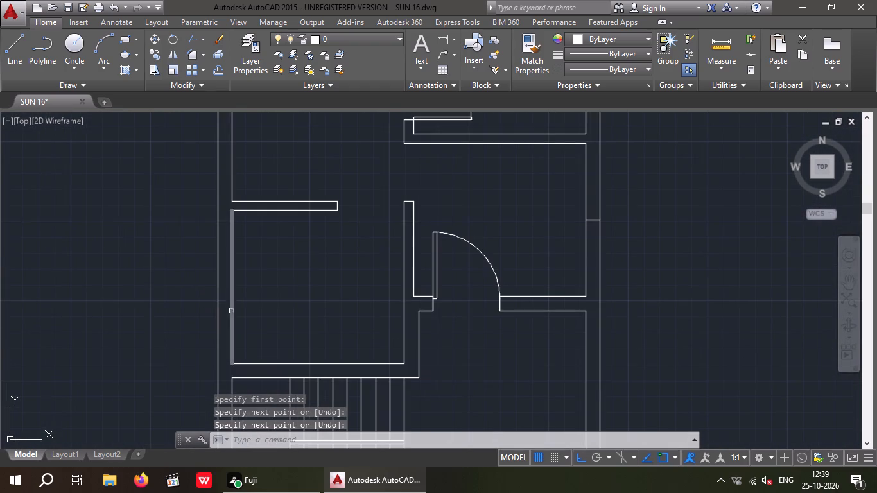
key(space)
click(230, 287)
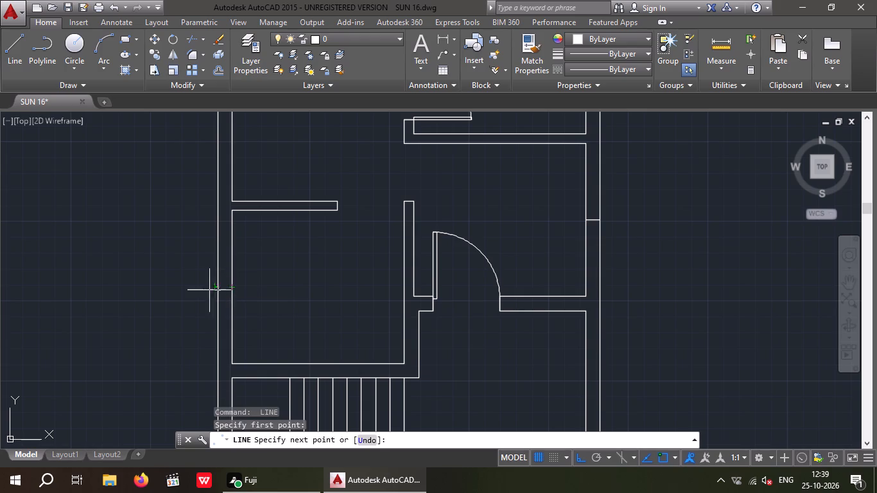
scroll(210, 290, up, 2)
click(228, 285)
key(space)
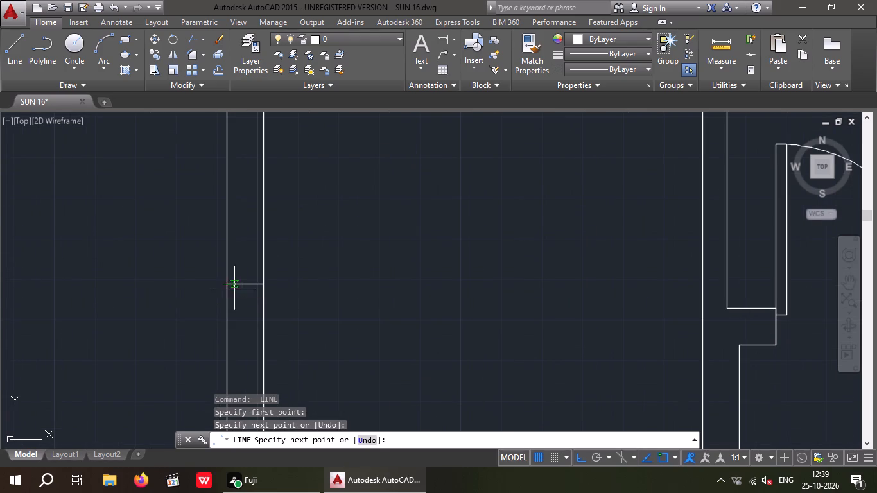
Draw a line across the left outer wall's thickness at the midpoint of the large middle-left space.
scroll(410, 241, down, 4)
middle_drag(419, 266, 405, 340)
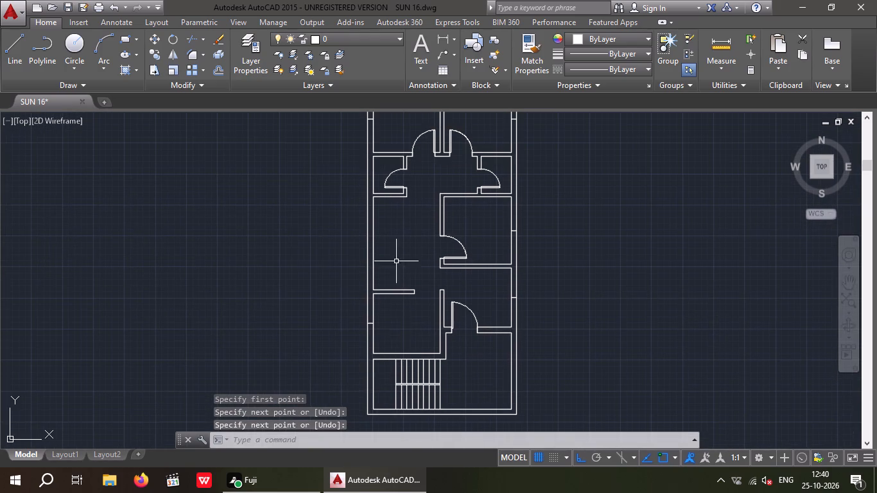
key(space)
scroll(370, 241, up, 2)
click(376, 247)
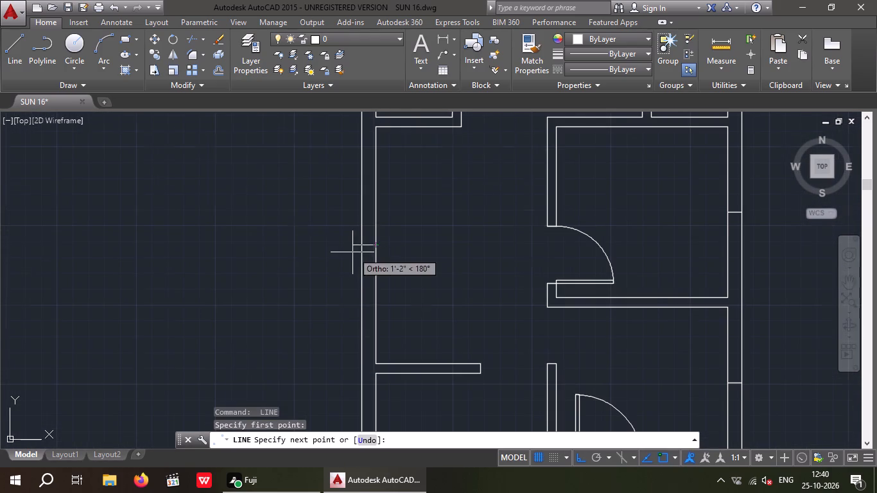
scroll(352, 252, up, 3)
click(386, 225)
key(space)
Offset the upper-left room's wall midline 1'6" upward and downward to mark a window opening.
scroll(464, 254, down, 4)
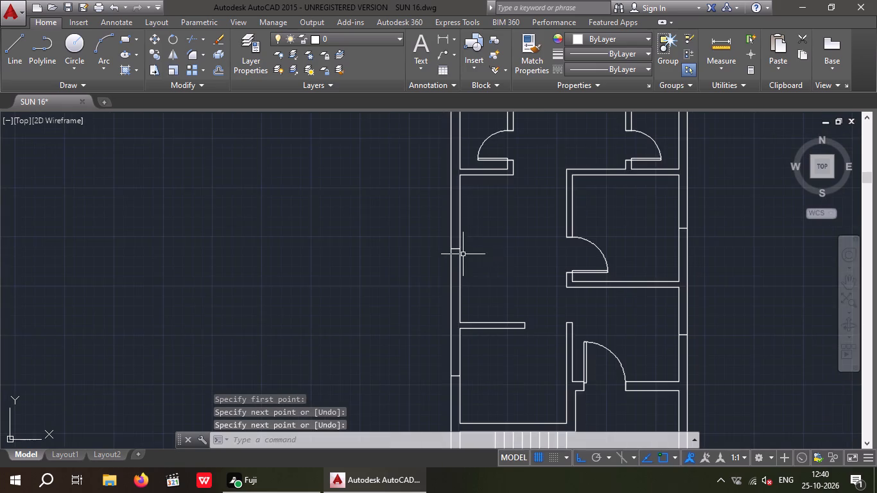
middle_drag(488, 270, 363, 349)
scroll(364, 309, down, 2)
middle_drag(363, 309, 279, 324)
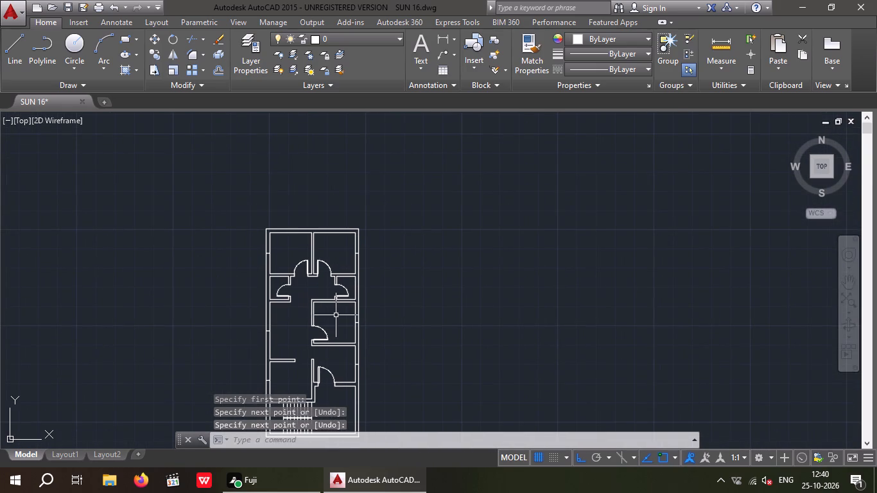
key(Escape)
key(Escape)
key(o)
key(Return)
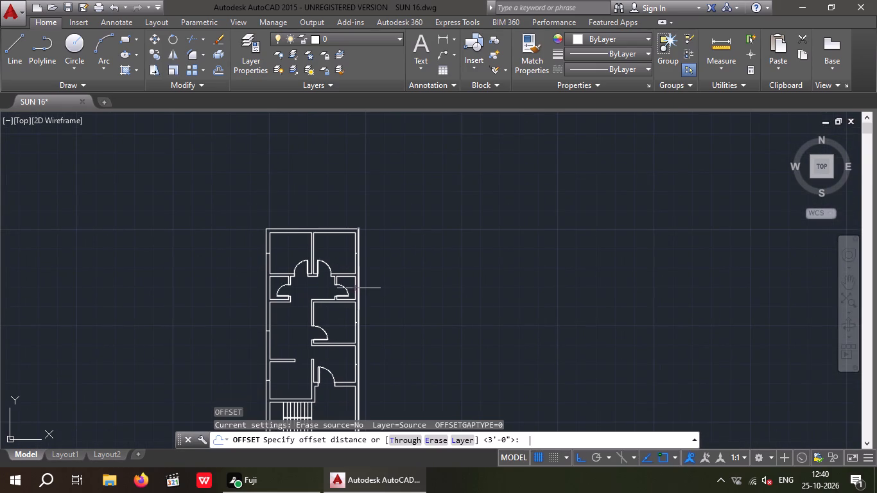
text(1')
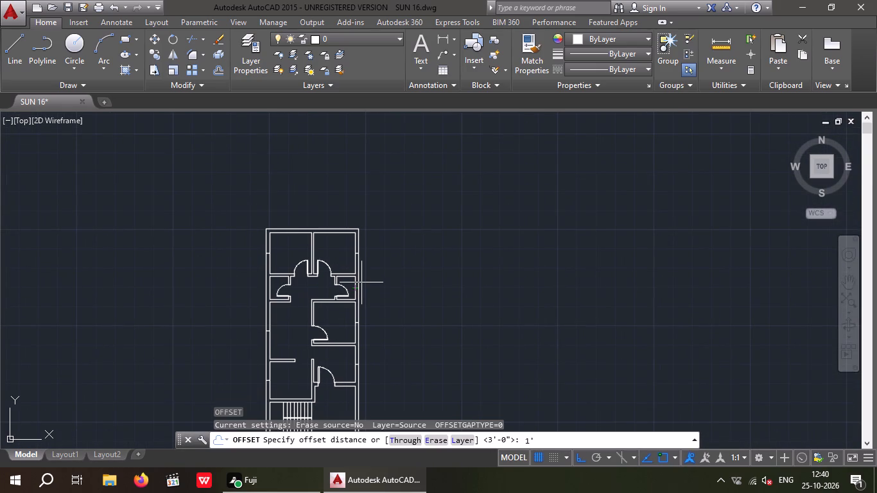
text(69)
key(BackSpace)
key(shift+quotedbl)
key(Return)
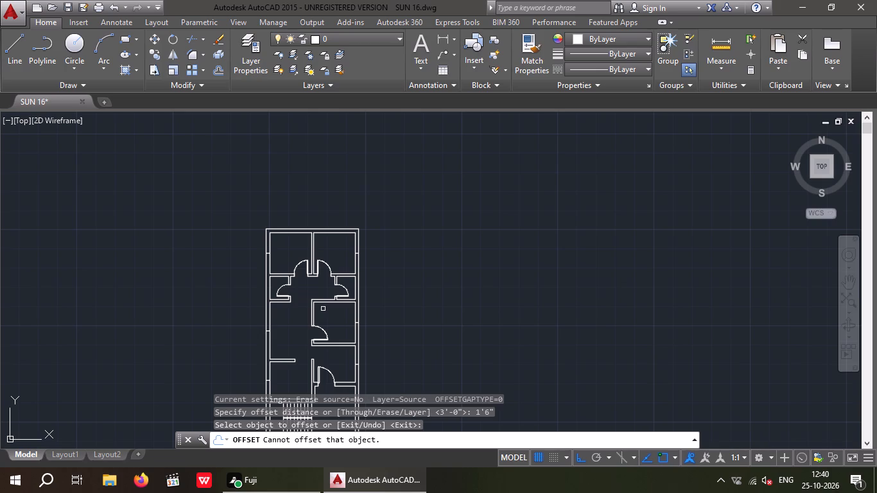
scroll(256, 255, up, 4)
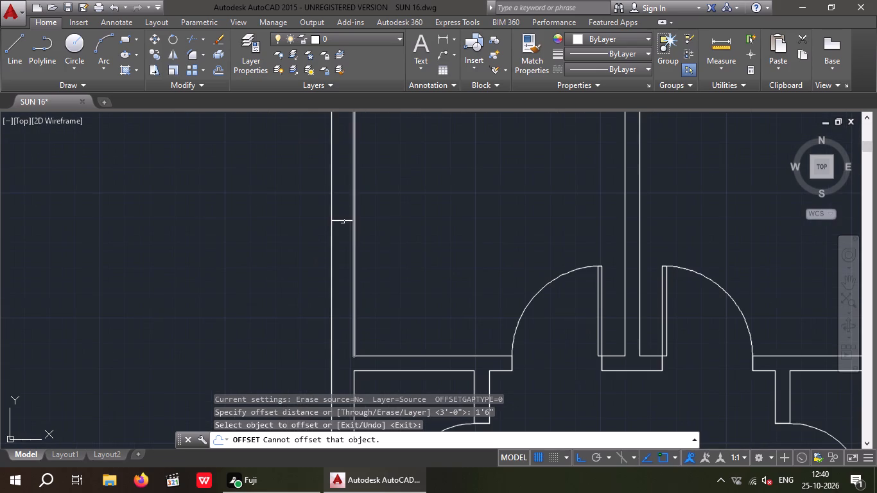
drag(343, 221, 340, 207)
click(340, 186)
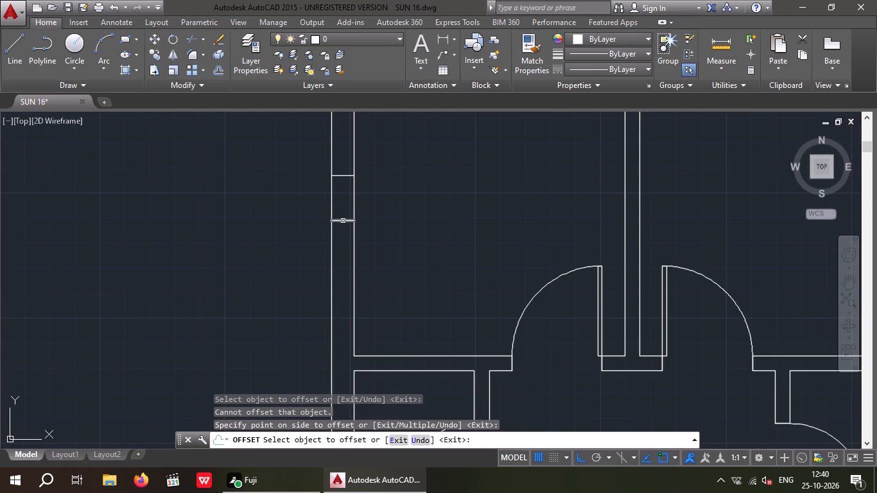
drag(343, 221, 343, 229)
click(345, 249)
Offset the upper-right room's wall midline 1'6" upward and downward.
scroll(338, 223, down, 4)
scroll(430, 224, up, 4)
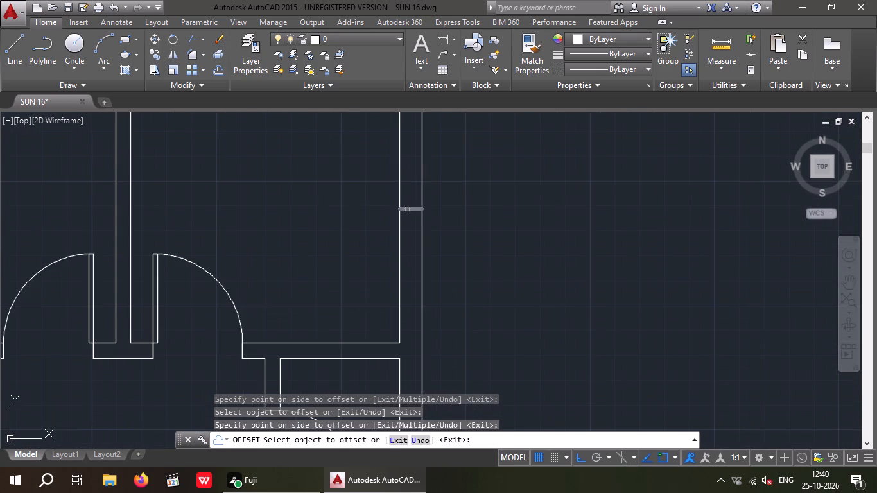
drag(408, 210, 402, 198)
click(401, 177)
drag(410, 209, 412, 255)
drag(411, 269, 411, 266)
drag(411, 266, 409, 255)
Offset the middle-right room's wall midline 1'6" upward and downward.
scroll(417, 212, down, 4)
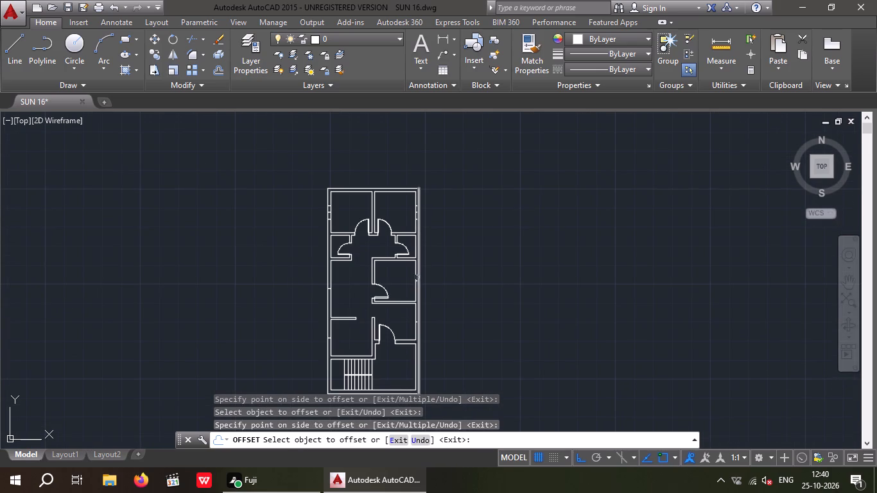
scroll(417, 279, up, 6)
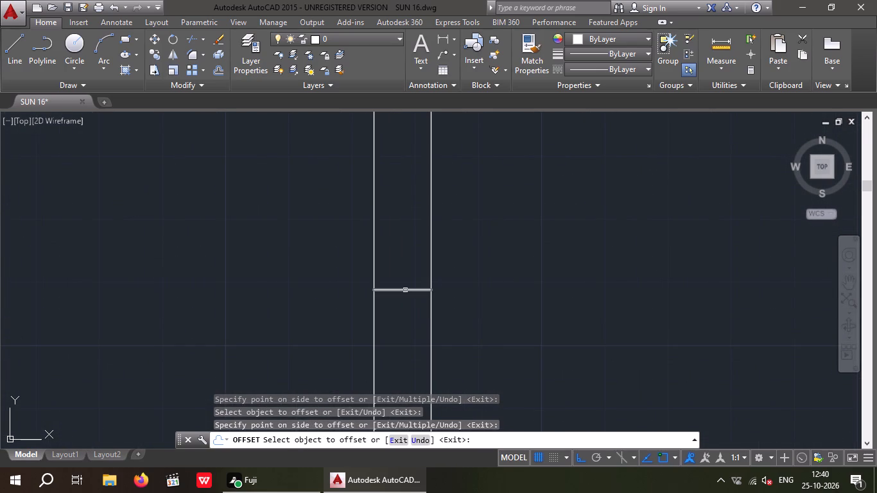
drag(405, 290, 401, 271)
click(400, 236)
drag(401, 289, 392, 341)
scroll(397, 295, down, 3)
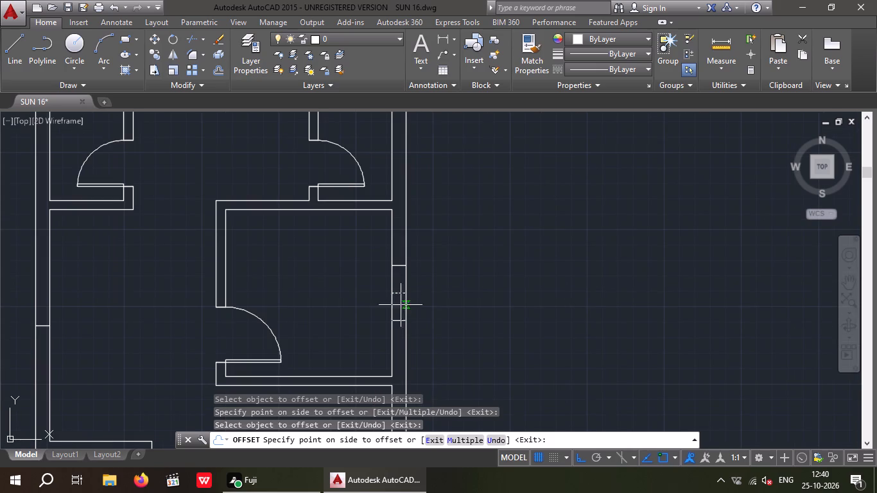
click(397, 310)
Offset the wall midline of the space below the middle-right room 1'6" upward and downward.
scroll(396, 293, down, 3)
middle_drag(406, 352, 406, 299)
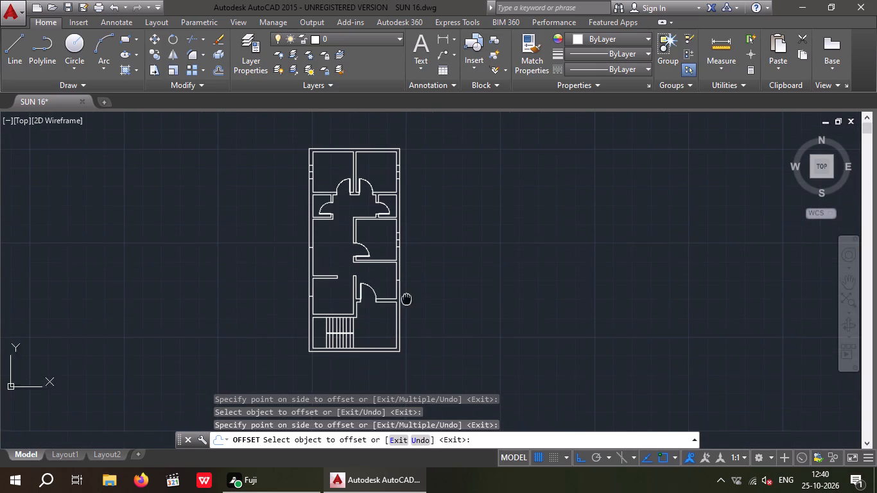
scroll(398, 281, up, 4)
drag(393, 279, 392, 270)
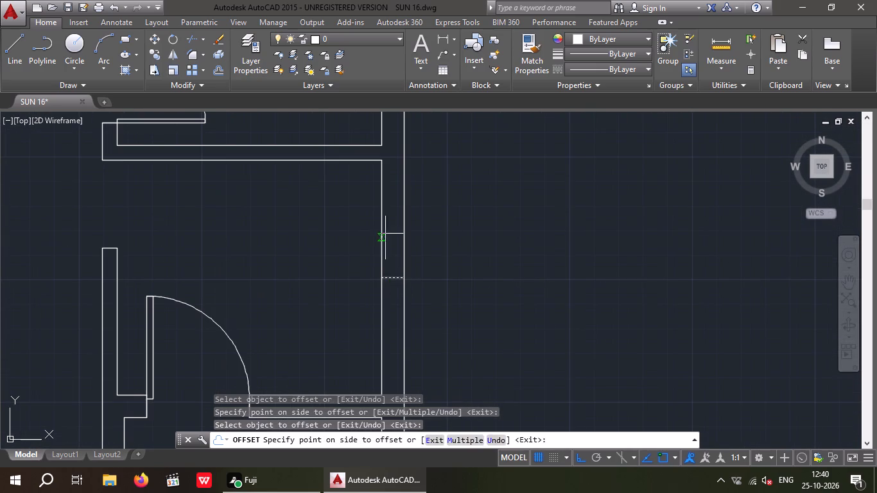
click(384, 229)
drag(394, 277, 397, 287)
click(403, 309)
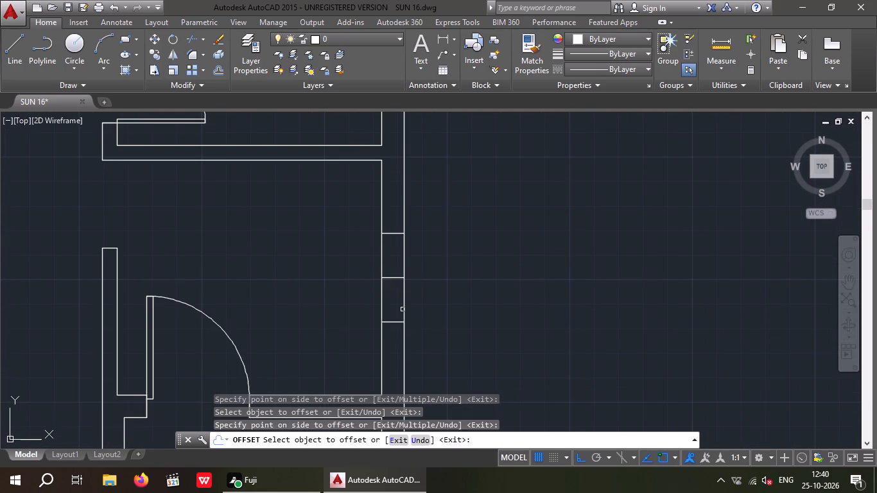
Offset the wall midline of the lower-left room, above the staircase, 1'6" upward and downward.
scroll(397, 272, down, 3)
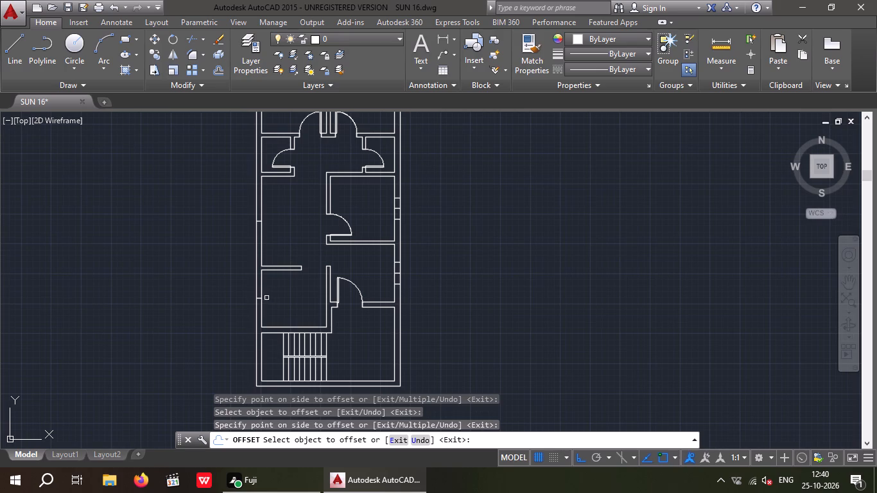
scroll(259, 295, up, 4)
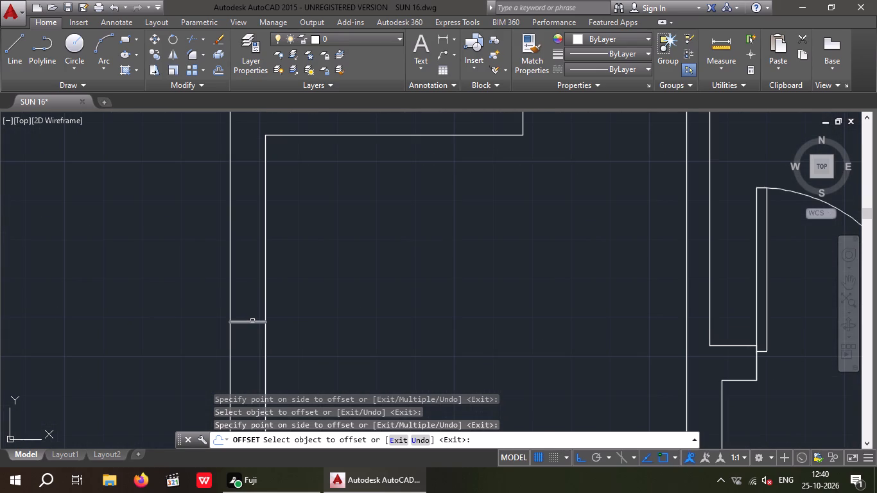
drag(252, 321, 254, 295)
click(259, 267)
scroll(256, 287, down, 2)
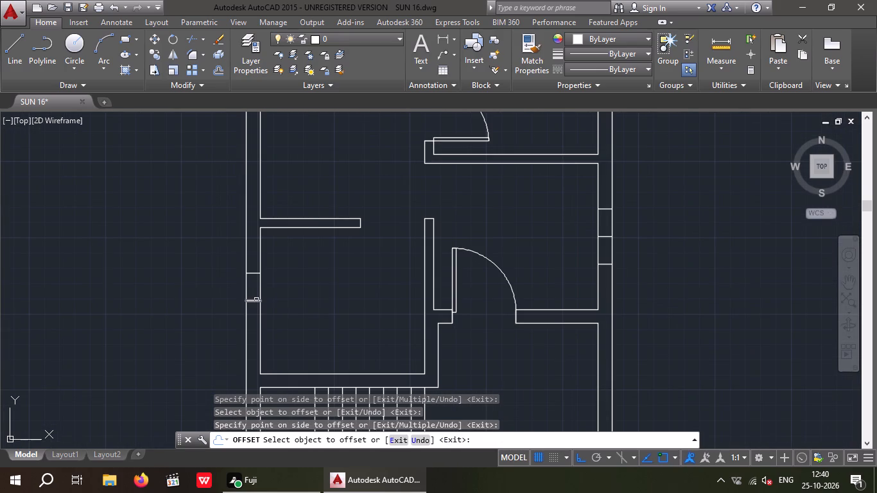
drag(256, 299, 256, 307)
drag(259, 359, 261, 346)
Offset the outer-wall midline of the middle-left space 1'6" upward and downward.
scroll(291, 283, down, 2)
middle_drag(299, 197, 313, 272)
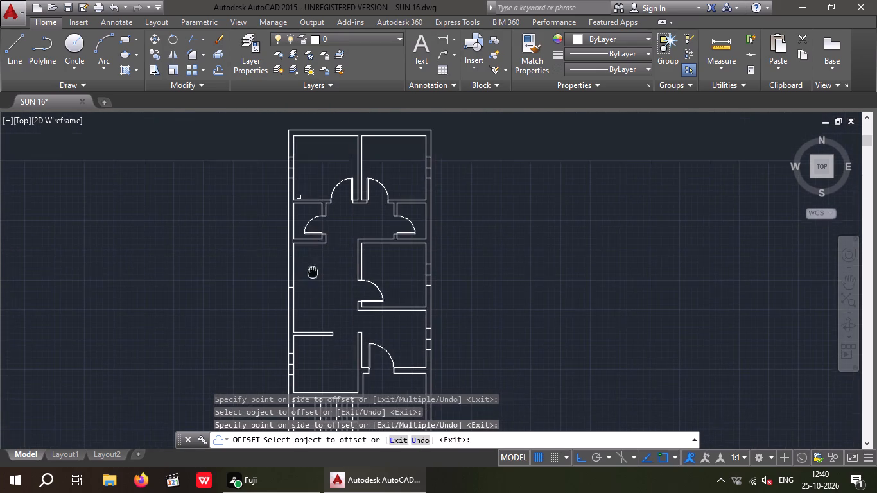
scroll(293, 286, up, 3)
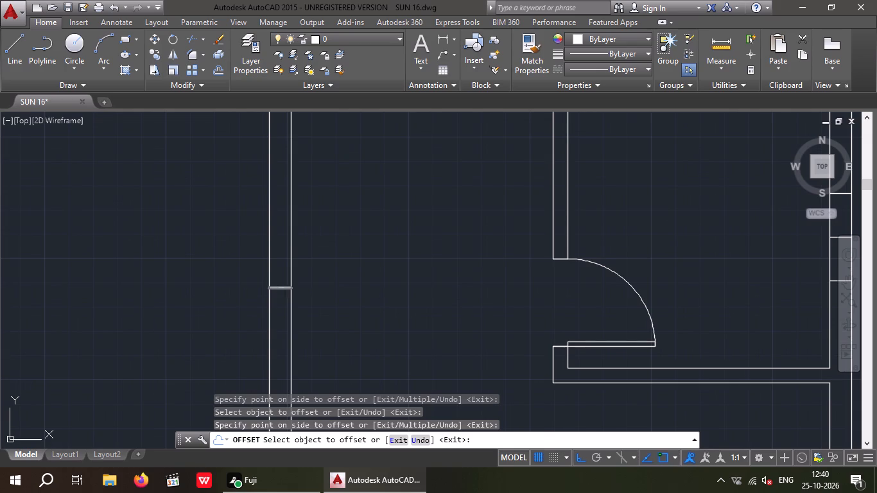
drag(281, 290, 281, 279)
click(281, 231)
drag(280, 288, 276, 302)
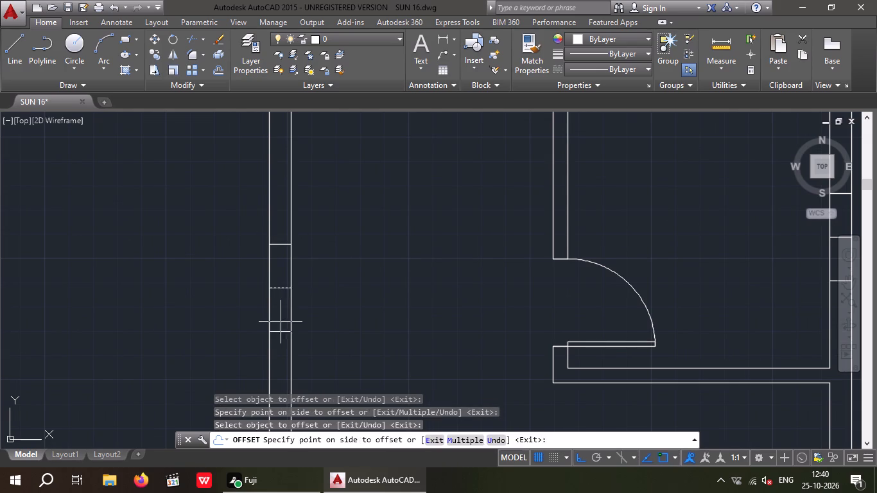
click(281, 322)
scroll(277, 295, down, 2)
middle_drag(300, 277, 297, 340)
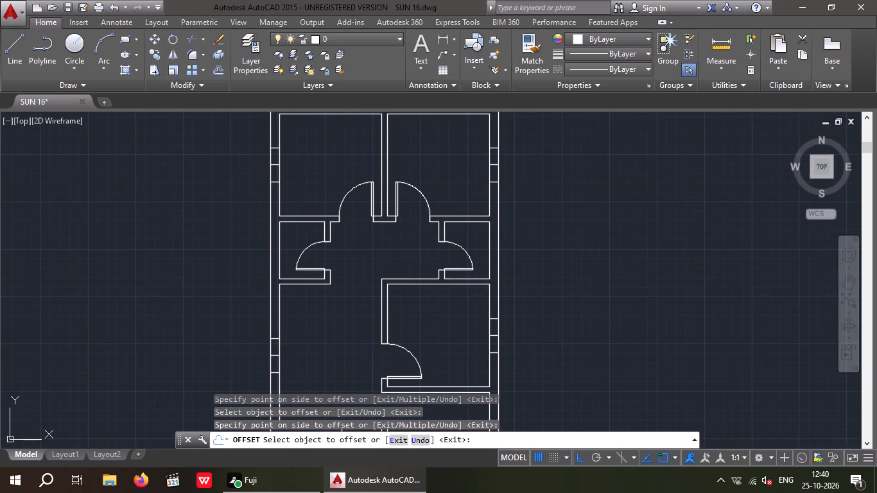
middle_drag(299, 322, 268, 333)
key(Escape)
key(Escape)
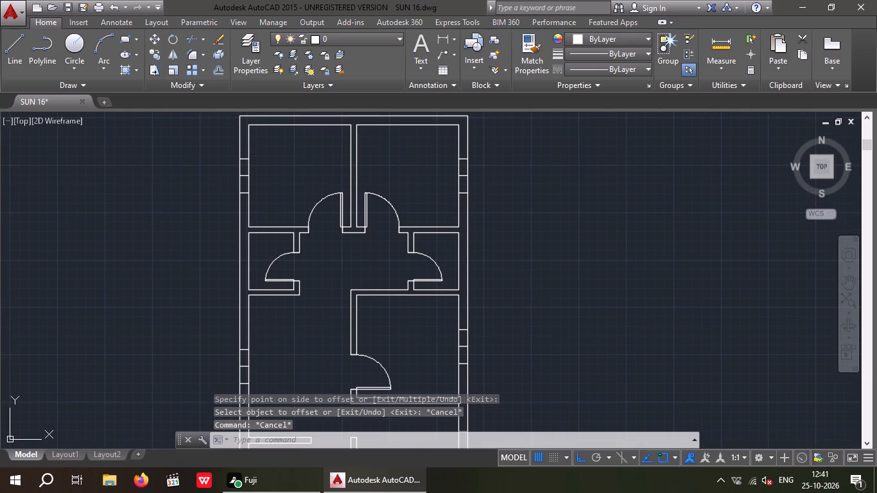
Delete the midline between the two window edge lines in the upper-left room's outer wall.
scroll(242, 178, up, 4)
drag(255, 183, 245, 180)
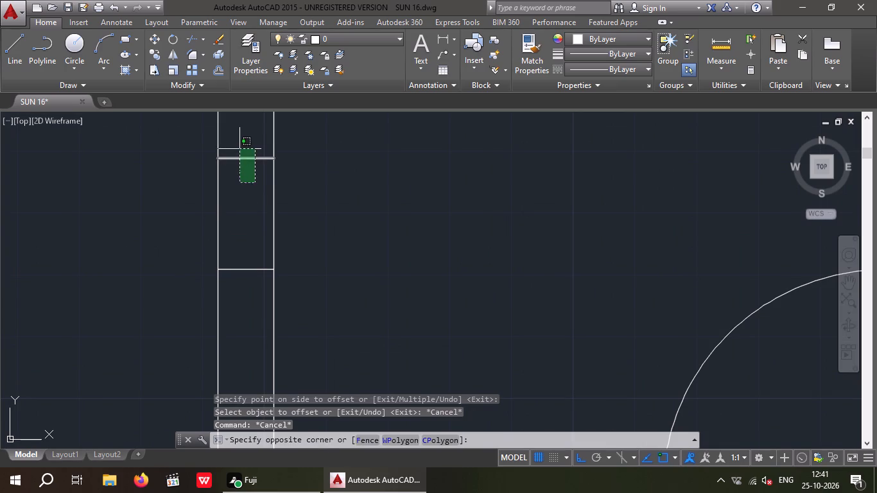
click(238, 145)
key(Delete)
Delete the midline between the window edge lines in the upper-right room's outer wall.
scroll(281, 173, down, 3)
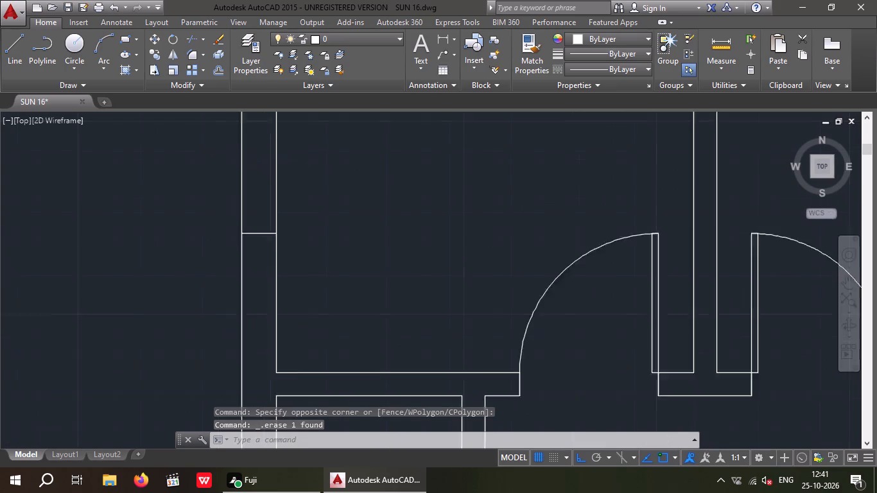
scroll(281, 173, down, 3)
scroll(362, 159, up, 4)
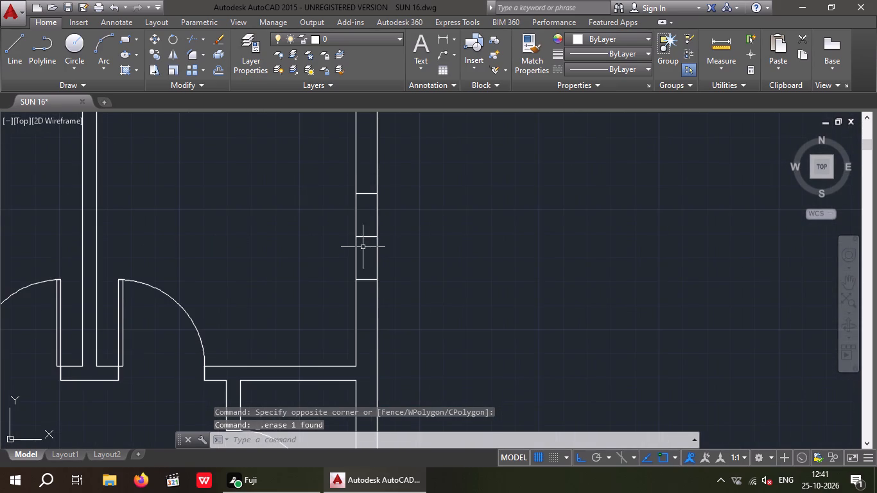
scroll(369, 243, up, 2)
drag(369, 240, 359, 231)
click(351, 216)
key(Delete)
Delete the midline between the window edge lines in the middle-right room's outer wall.
scroll(351, 213, down, 3)
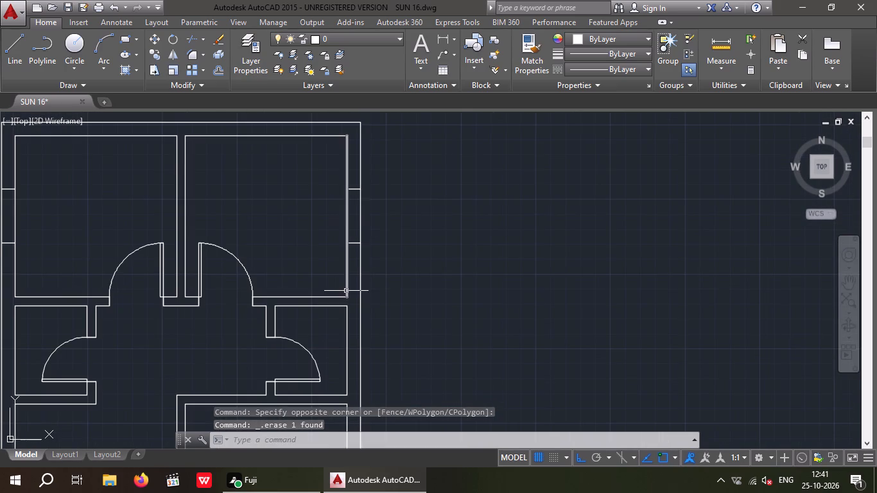
middle_drag(346, 291, 363, 195)
scroll(364, 187, down, 2)
scroll(370, 272, up, 4)
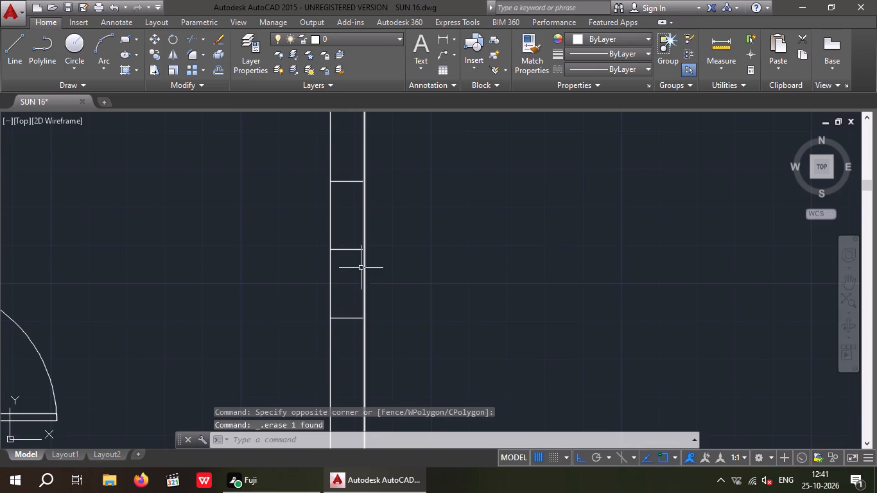
scroll(343, 257, up, 2)
drag(356, 264, 349, 260)
click(343, 230)
key(Delete)
Delete the window midline in the outer wall of the space below the middle-right room.
scroll(343, 230, down, 5)
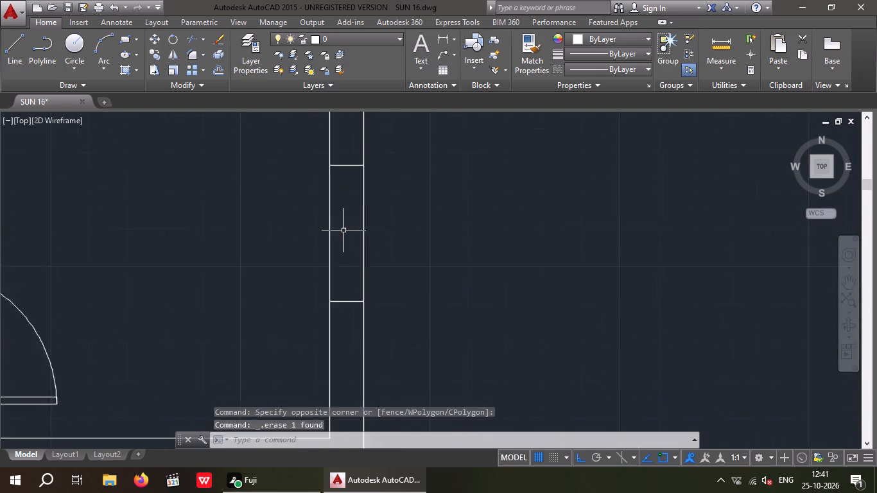
middle_drag(385, 313, 385, 209)
scroll(342, 293, up, 3)
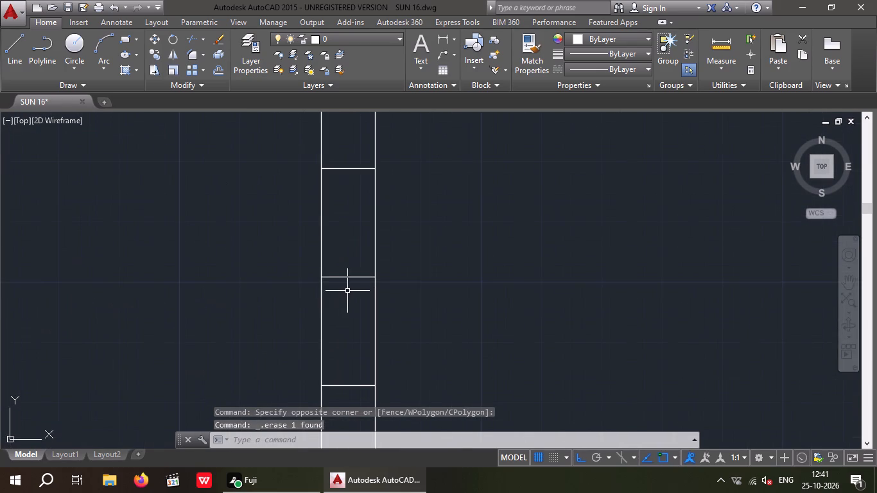
drag(347, 295, 336, 273)
click(336, 254)
key(Delete)
Delete the window midline in the outer wall of the lower-left room above the staircase.
scroll(344, 243, down, 5)
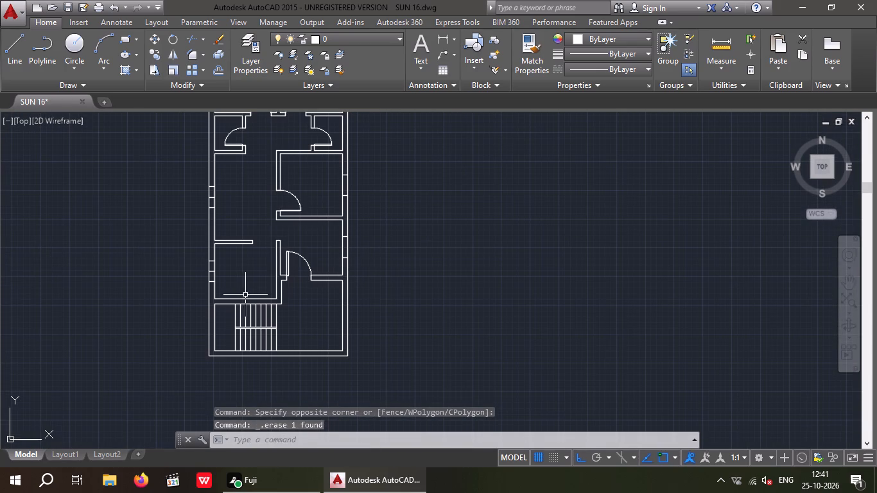
scroll(214, 271, up, 4)
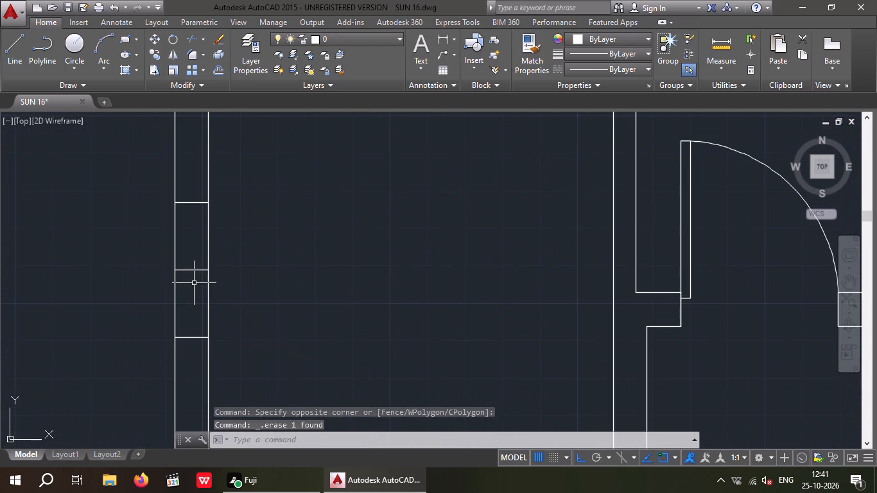
drag(194, 284, 189, 275)
click(186, 261)
key(Delete)
Delete the midline between the window edge lines in the middle-left space's outer wall.
scroll(236, 250, down, 3)
middle_drag(251, 270, 286, 347)
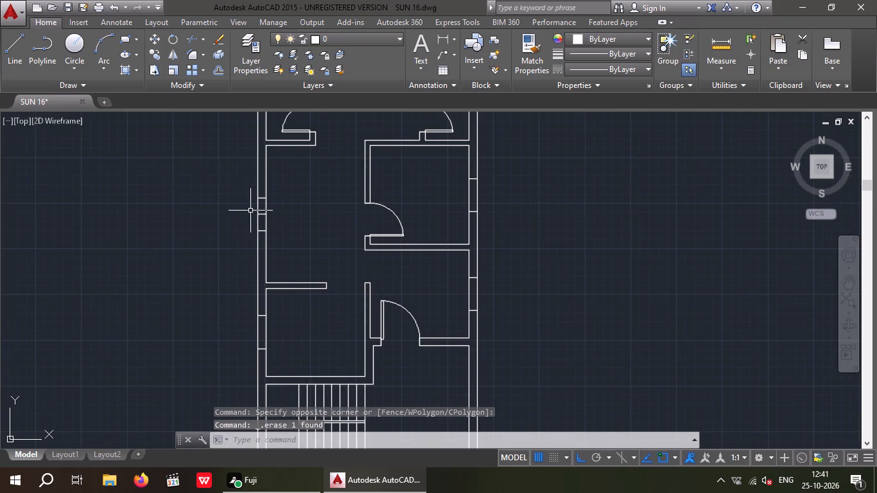
scroll(263, 214, up, 4)
drag(263, 229, 252, 217)
click(247, 195)
key(Delete)
Draw a vertical line joining the midpoints of the upper-left window's two edge lines.
scroll(262, 211, down, 4)
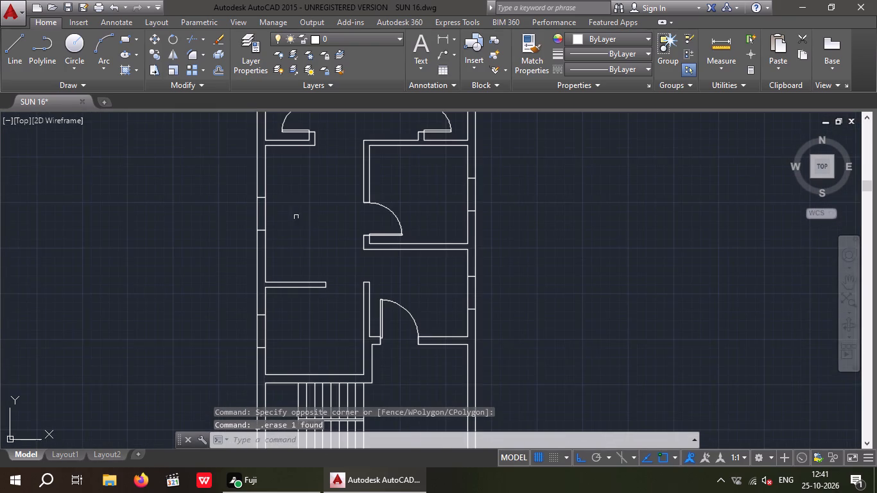
middle_drag(298, 219, 294, 269)
scroll(288, 261, down, 1)
middle_drag(286, 275, 286, 301)
key(Escape)
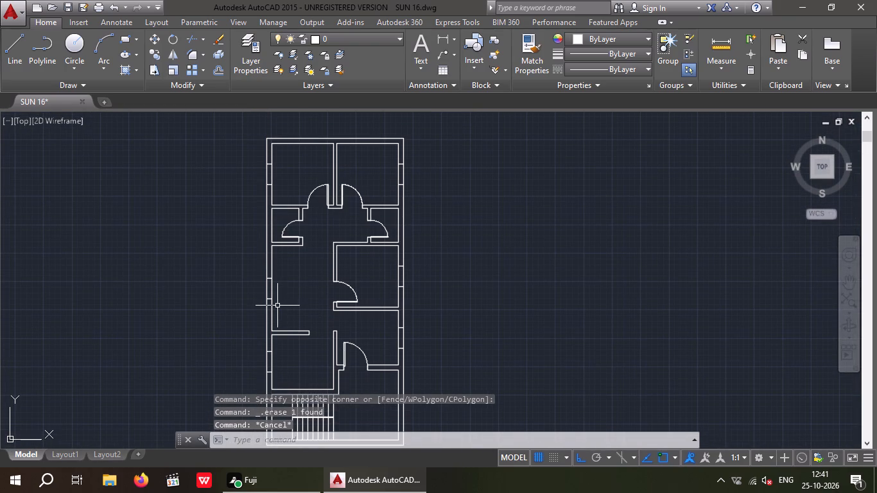
key(Escape)
key(l)
key(space)
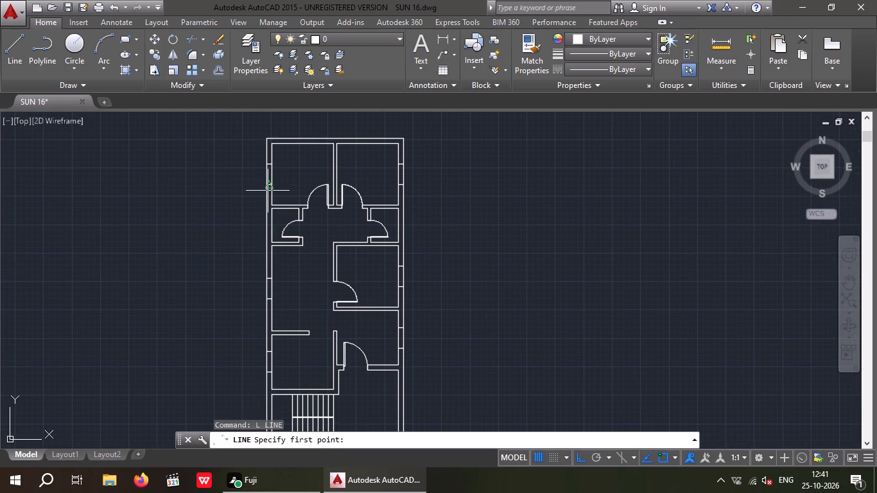
scroll(267, 155, up, 5)
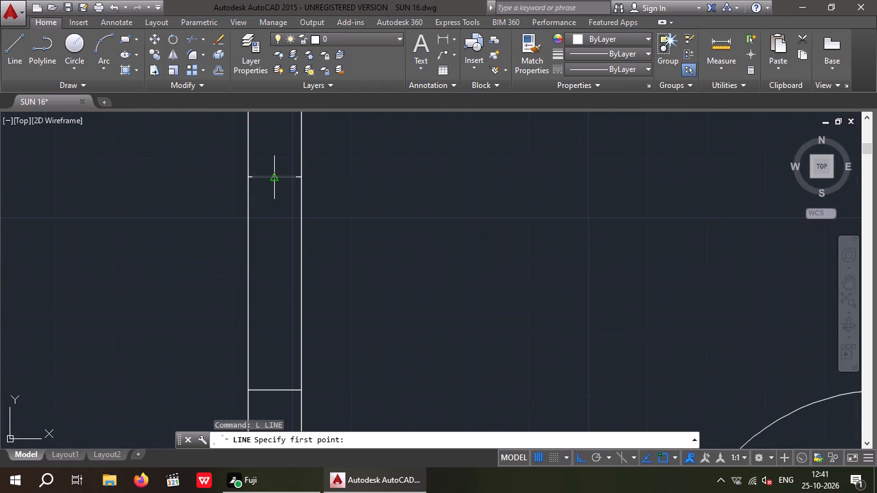
drag(276, 177, 277, 214)
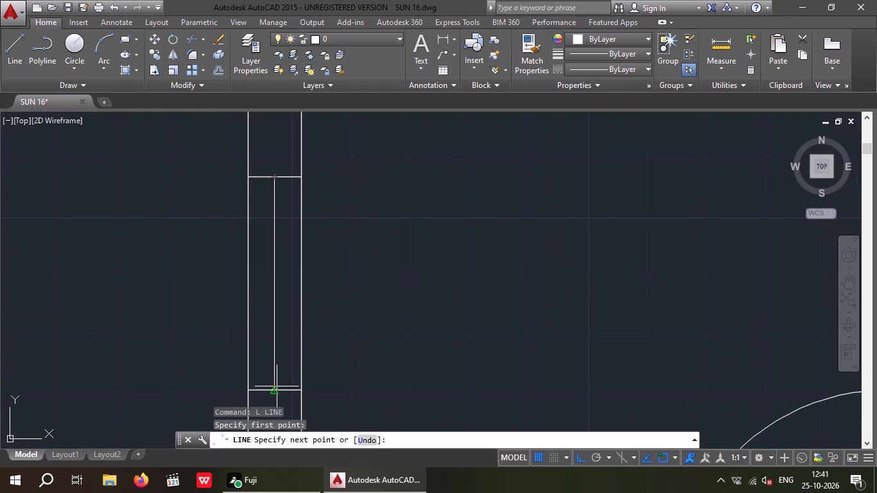
click(271, 388)
key(space)
Draw a vertical line joining the midpoints of the upper-right window's two edge lines.
scroll(234, 275, down, 3)
middle_drag(340, 250, 126, 211)
key(space)
scroll(366, 220, up, 2)
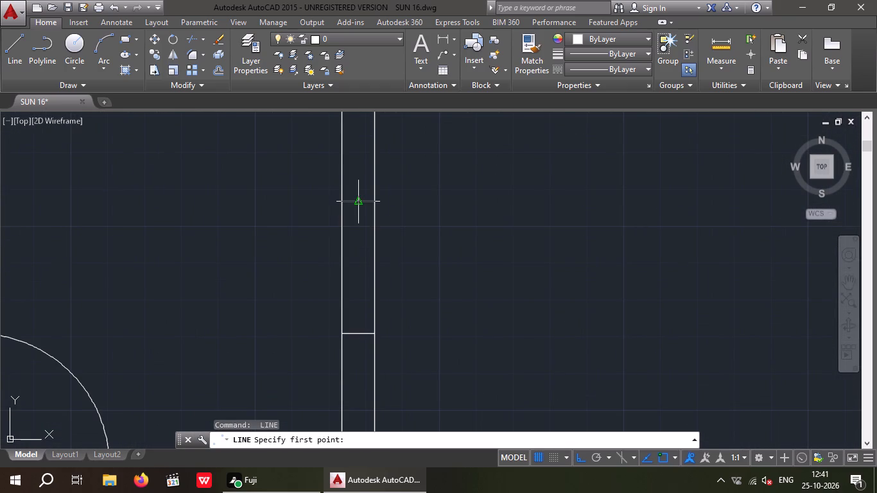
drag(358, 202, 361, 214)
click(356, 336)
key(space)
Draw a vertical line joining the midpoints of the middle-right room's window edge lines.
scroll(293, 209, down, 3)
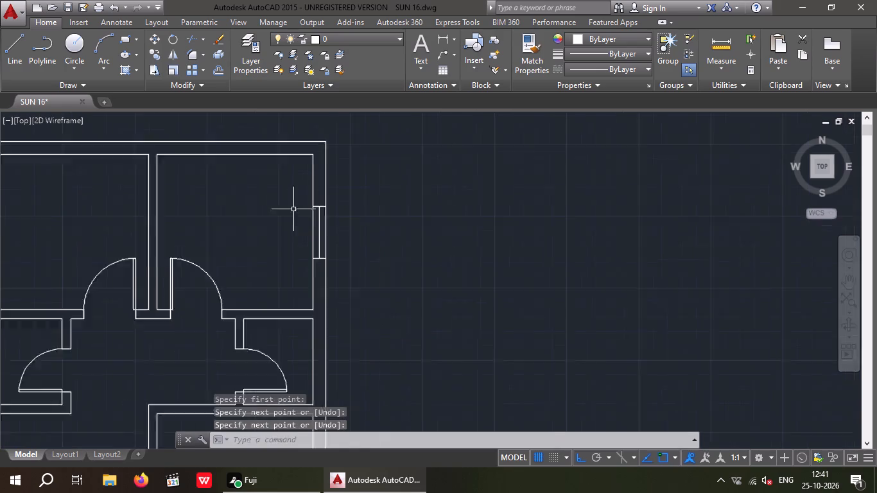
middle_drag(274, 241, 299, 180)
key(space)
scroll(334, 311, up, 3)
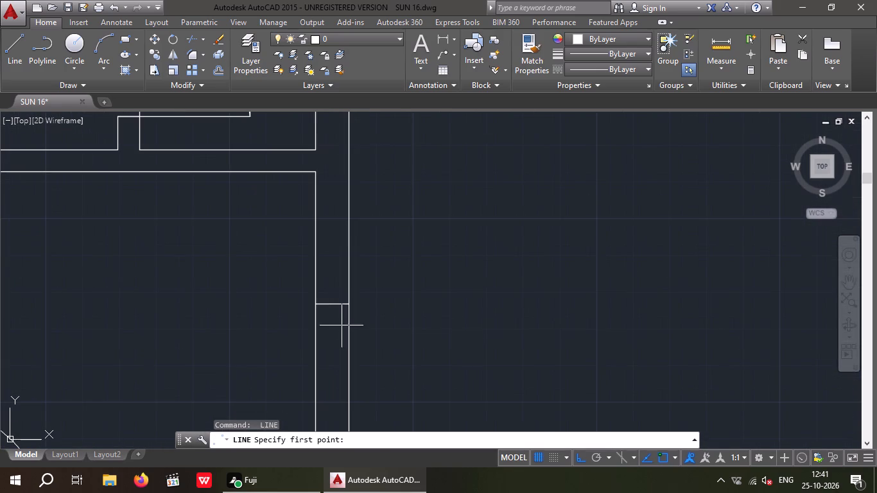
click(332, 304)
scroll(329, 285, down, 3)
scroll(340, 333, up, 3)
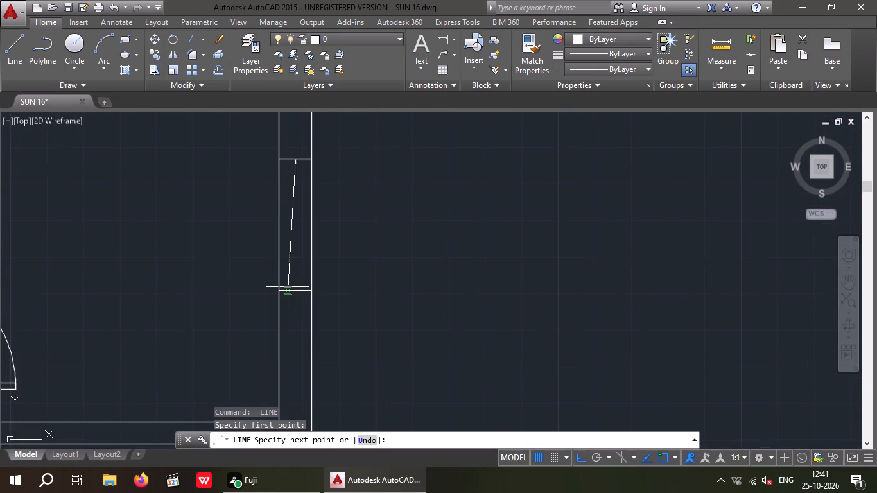
click(296, 290)
key(space)
Draw a vertical line between the edge-line midpoints of the window in the space below the middle-right room.
scroll(279, 260, down, 3)
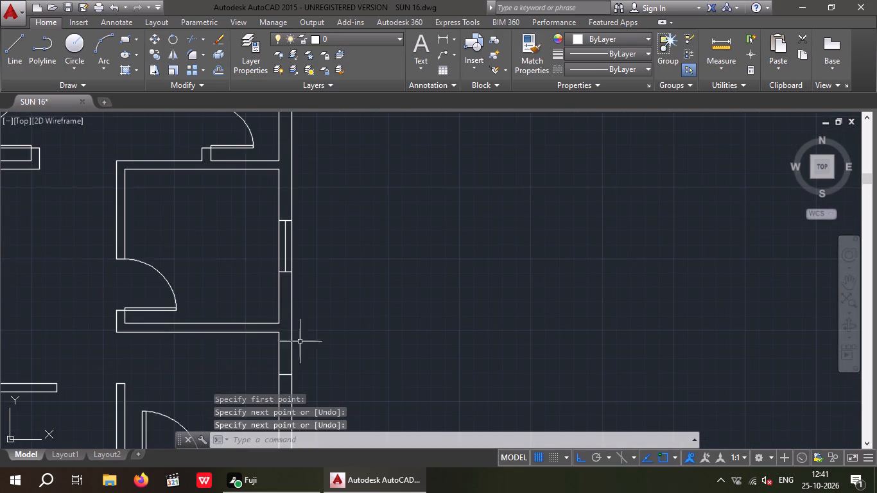
middle_drag(296, 329, 296, 218)
key(space)
scroll(282, 268, up, 3)
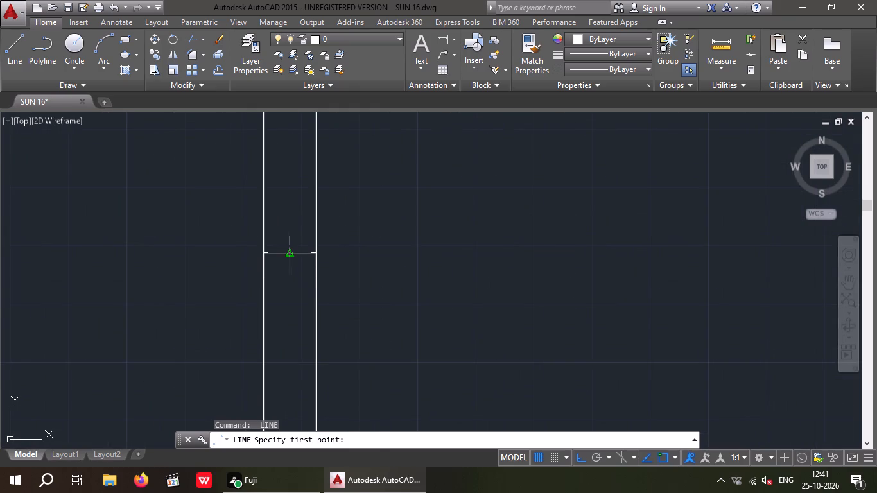
click(291, 254)
scroll(291, 248, down, 3)
scroll(293, 287, up, 3)
click(286, 339)
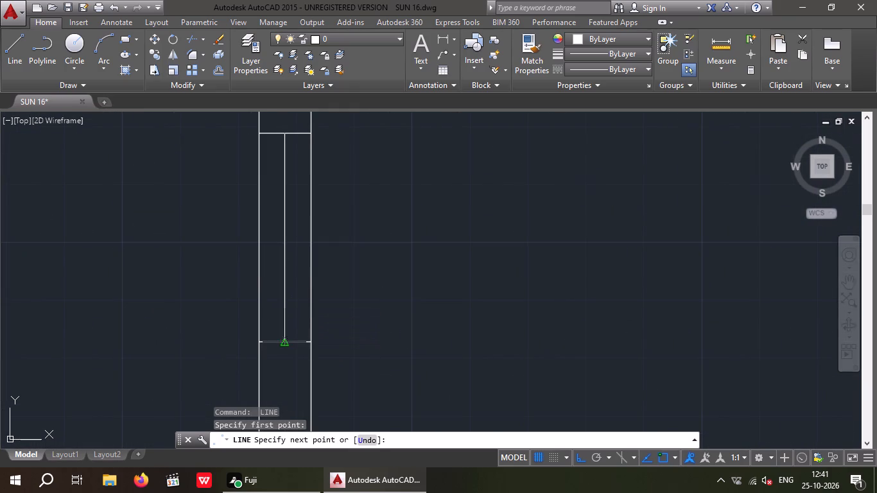
key(space)
Draw a vertical line joining the midpoints of the lower-left room's window edge lines, above the staircase.
scroll(290, 293, down, 3)
middle_drag(369, 285, 480, 268)
scroll(495, 273, down, 2)
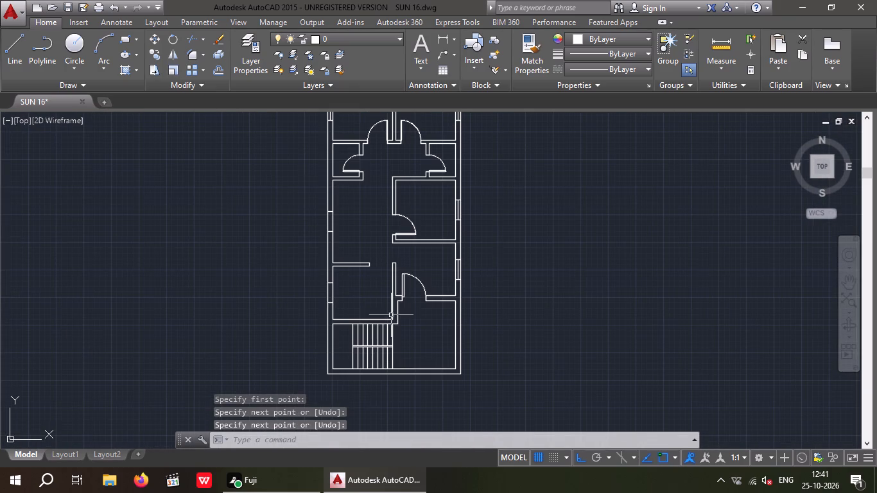
scroll(334, 285, up, 3)
key(space)
drag(319, 279, 322, 299)
click(320, 358)
key(space)
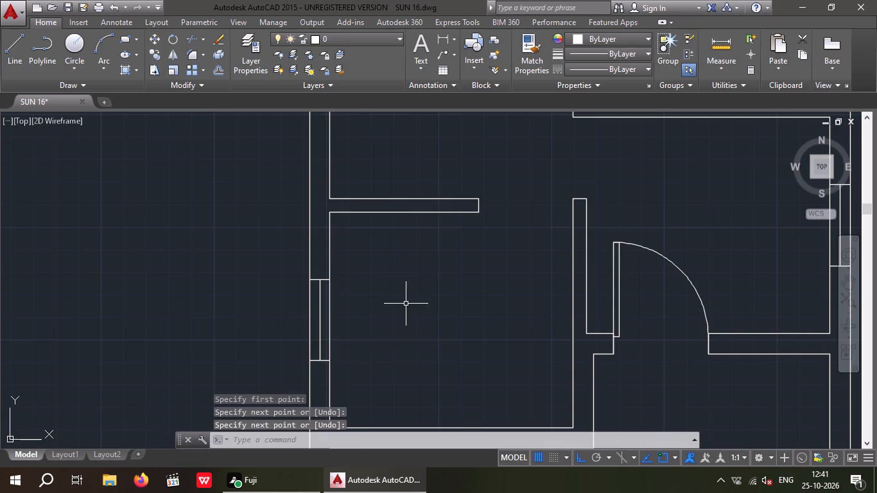
Draw a vertical line joining the midpoints of the middle-left space's window edge lines.
scroll(406, 302, down, 2)
middle_drag(400, 325, 352, 421)
scroll(361, 325, down, 1)
key(space)
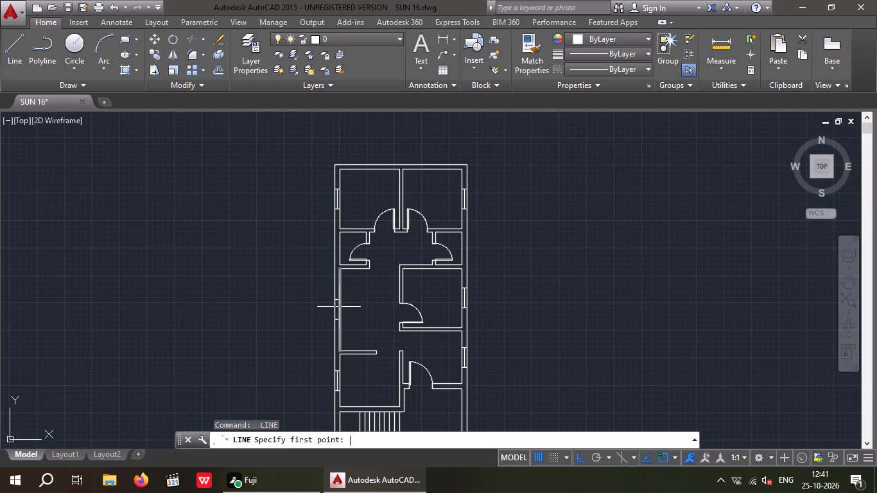
scroll(335, 302, up, 3)
drag(336, 297, 338, 312)
scroll(342, 383, up, 1)
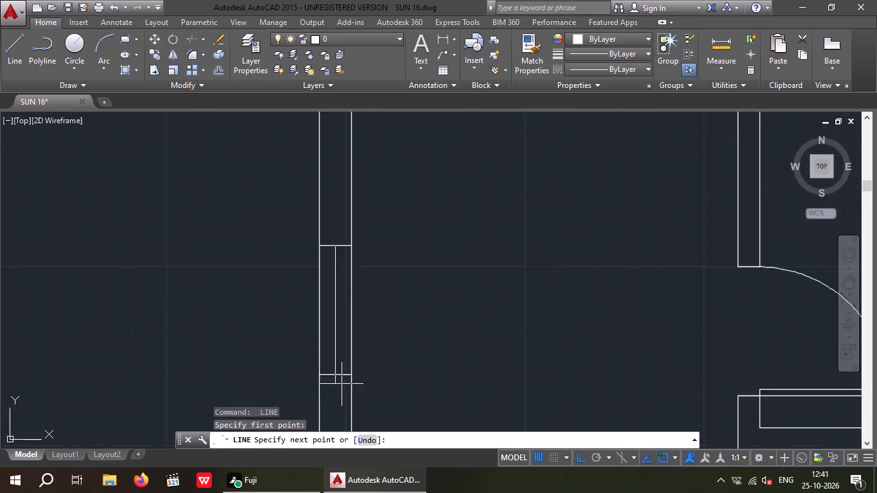
scroll(342, 385, up, 1)
click(332, 373)
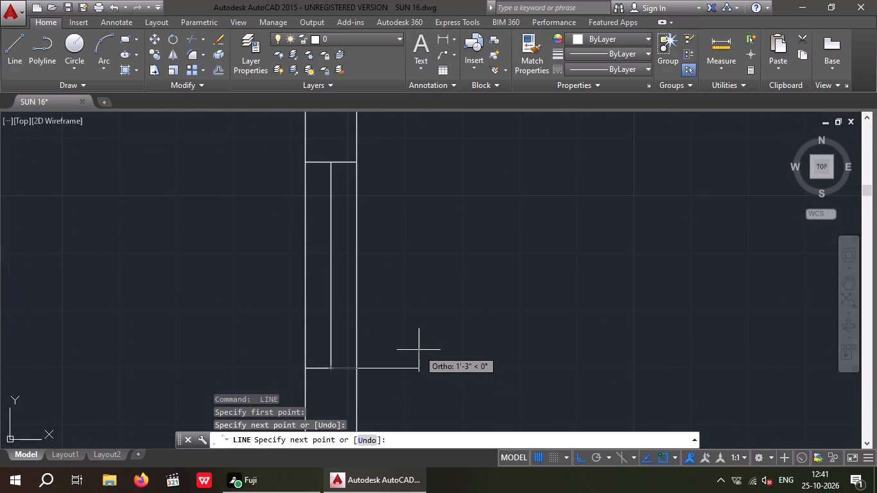
Offset both edge lines of the lower-left room's window, above the staircase, outward by 3".
key(Escape)
key(Escape)
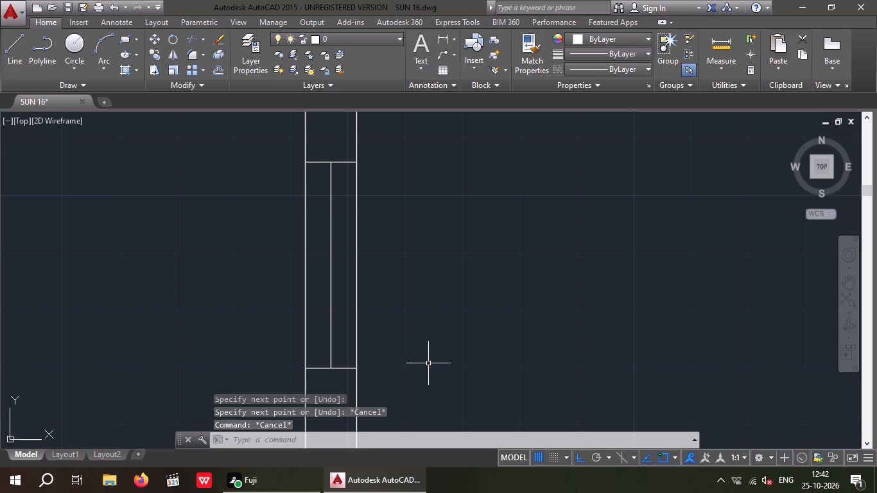
key(o)
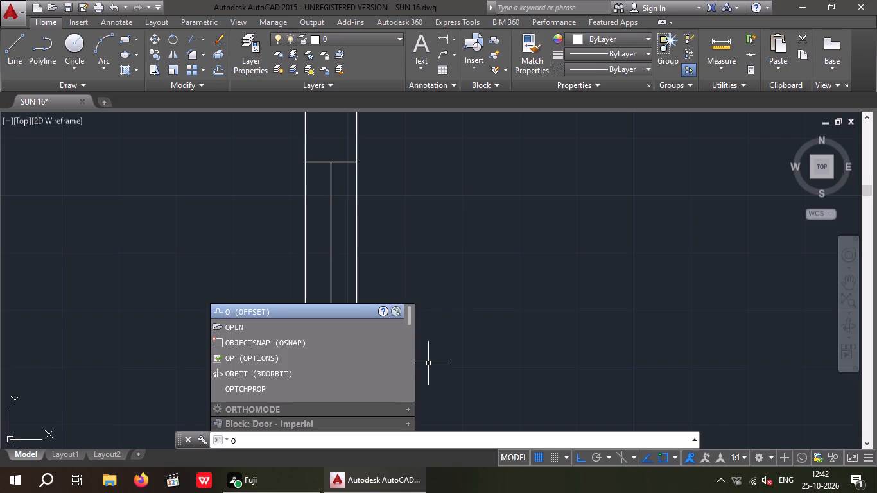
key(Escape)
key(Escape)
key(o)
key(Return)
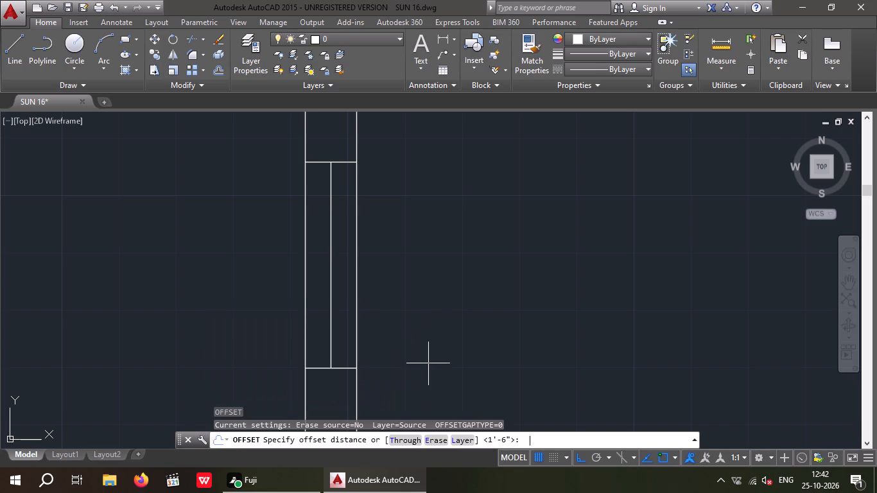
key(3)
key(shift+quotedbl)
key(Return)
scroll(401, 290, down, 6)
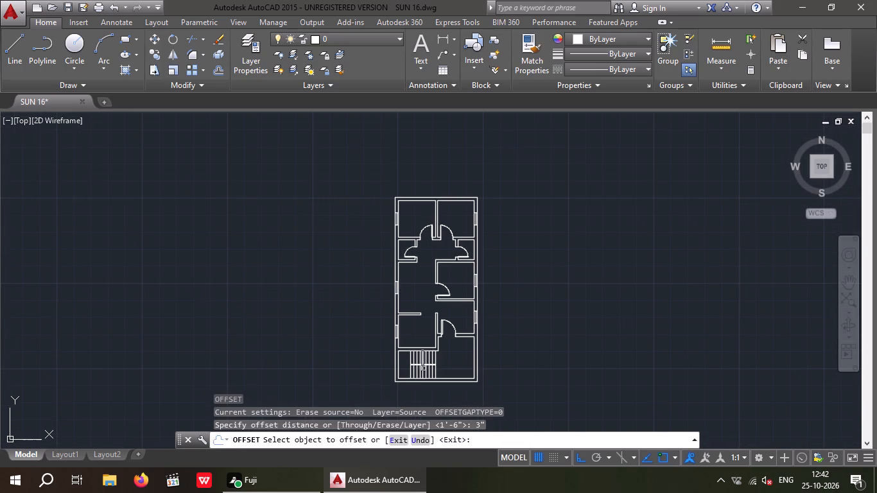
scroll(394, 327, up, 5)
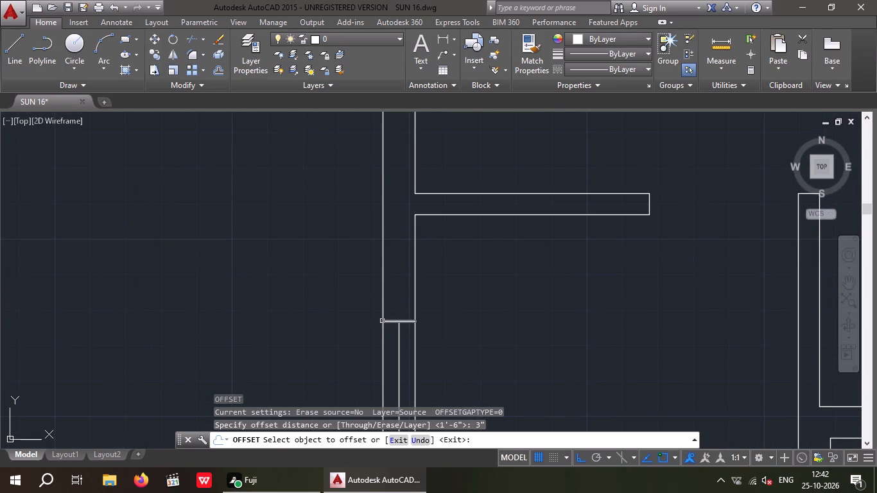
drag(389, 324, 388, 317)
click(392, 290)
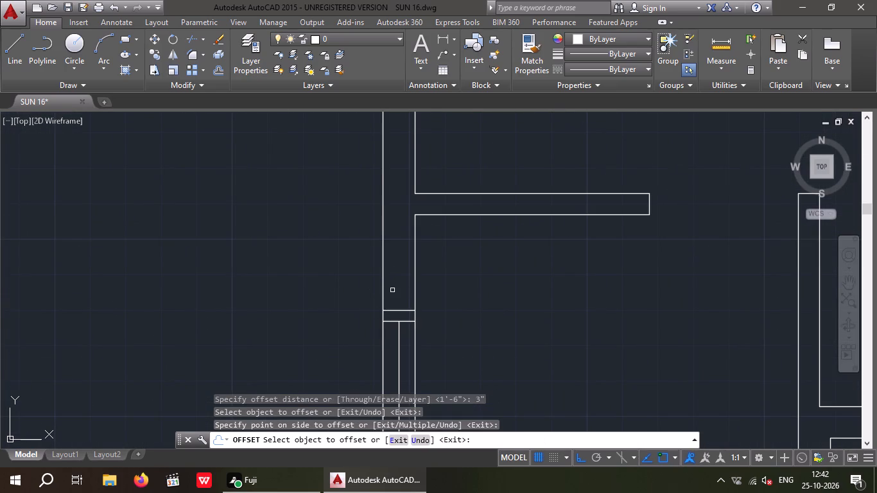
scroll(393, 290, down, 2)
scroll(397, 376, up, 2)
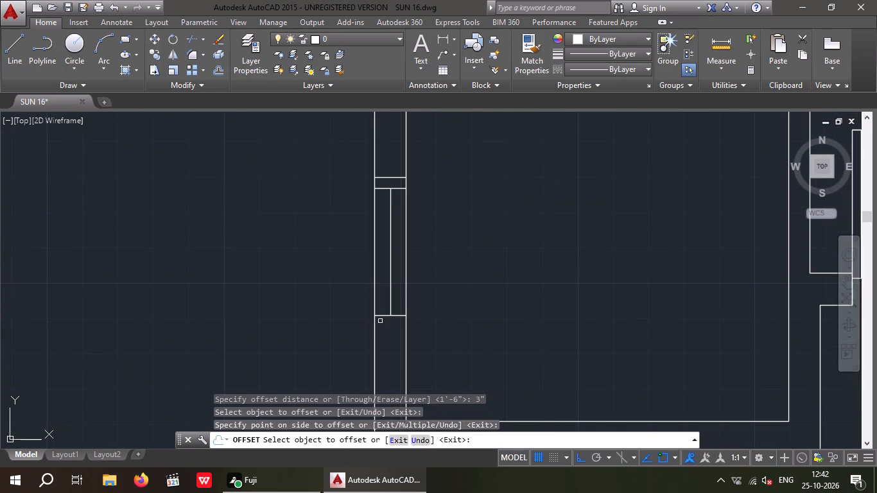
drag(381, 317, 388, 338)
click(392, 351)
scroll(383, 319, down, 4)
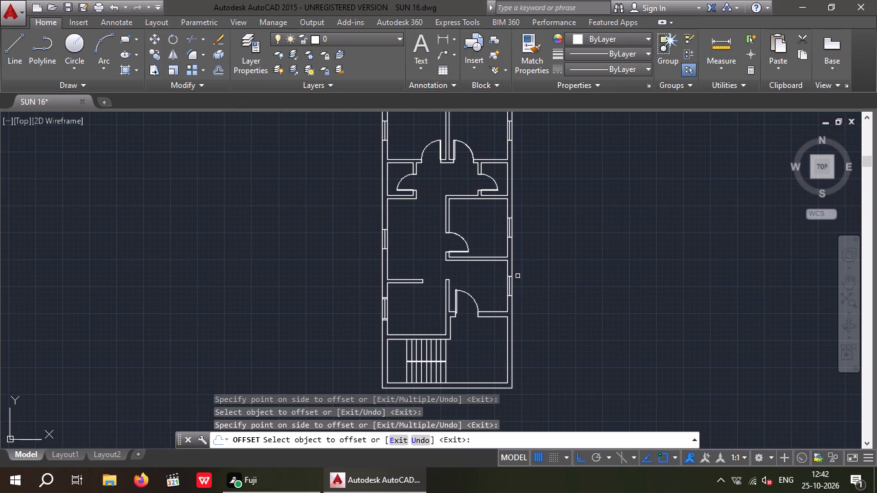
Offset both edge lines of the window in the space below the middle-right room outward by 3".
scroll(506, 286, up, 6)
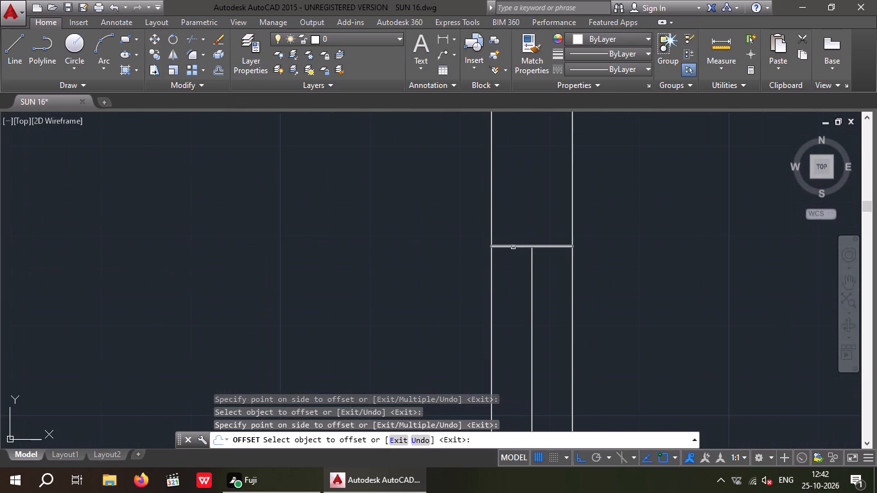
click(514, 246)
click(503, 217)
scroll(503, 217, down, 3)
scroll(525, 316, up, 2)
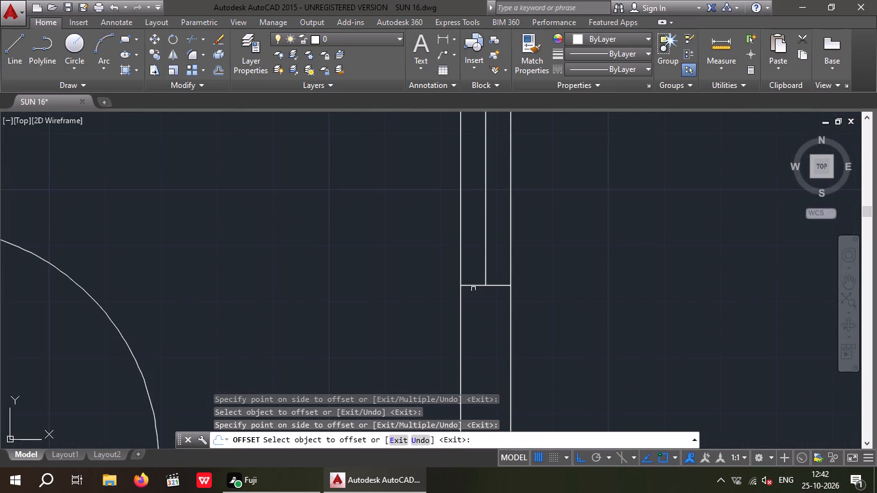
drag(470, 286, 471, 297)
click(476, 318)
scroll(478, 300, down, 3)
Offset the upper and lower edge lines of the middle-right room's window outward by 3".
middle_drag(564, 288, 576, 333)
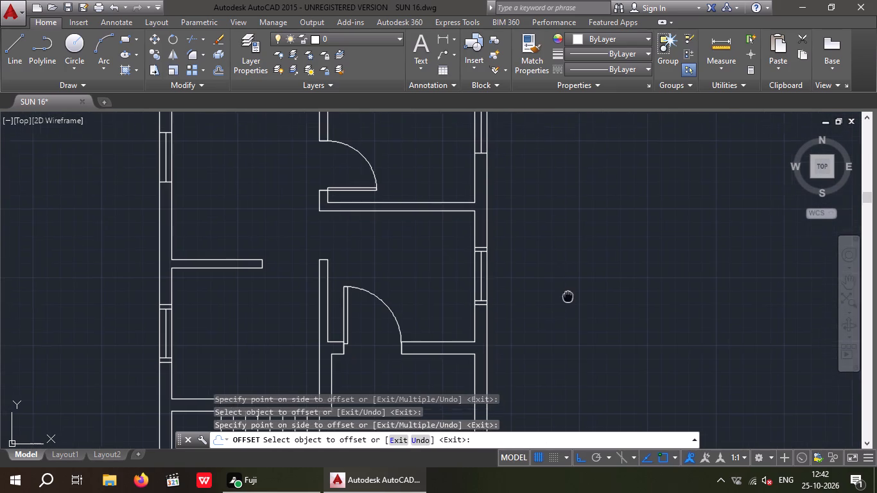
middle_drag(576, 333, 562, 401)
scroll(475, 209, up, 2)
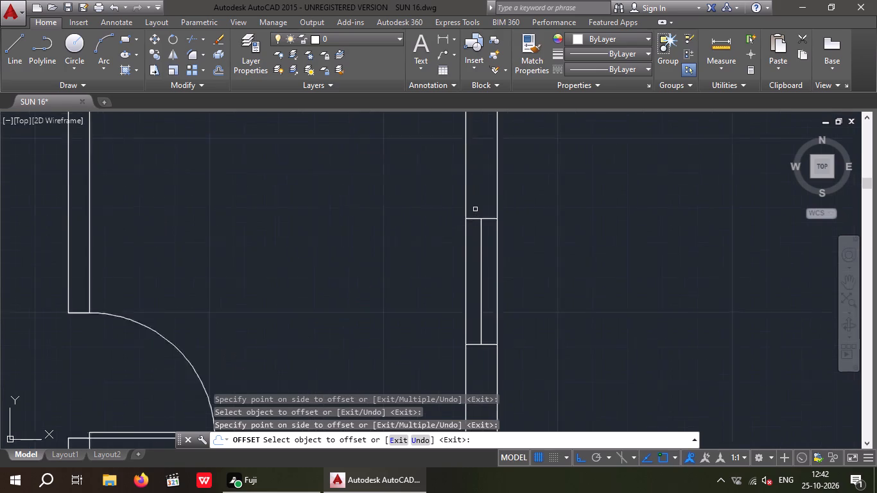
scroll(475, 209, up, 1)
click(469, 225)
click(476, 189)
scroll(476, 189, down, 4)
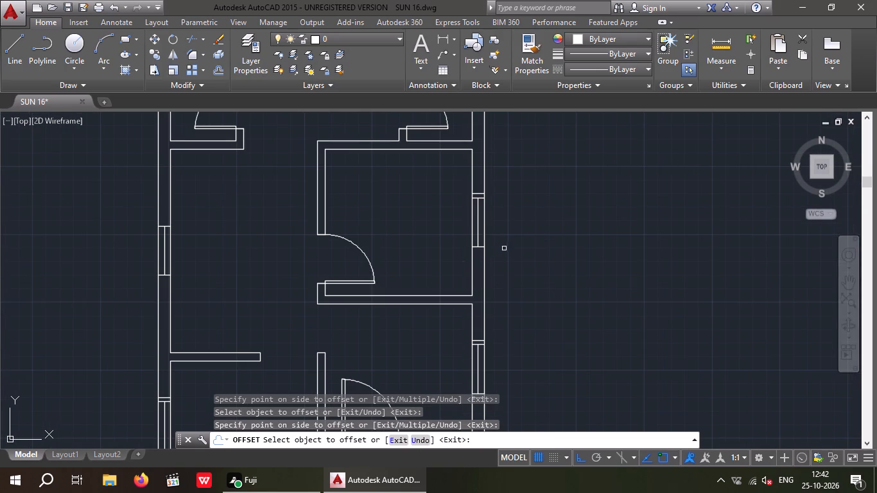
scroll(492, 253, up, 3)
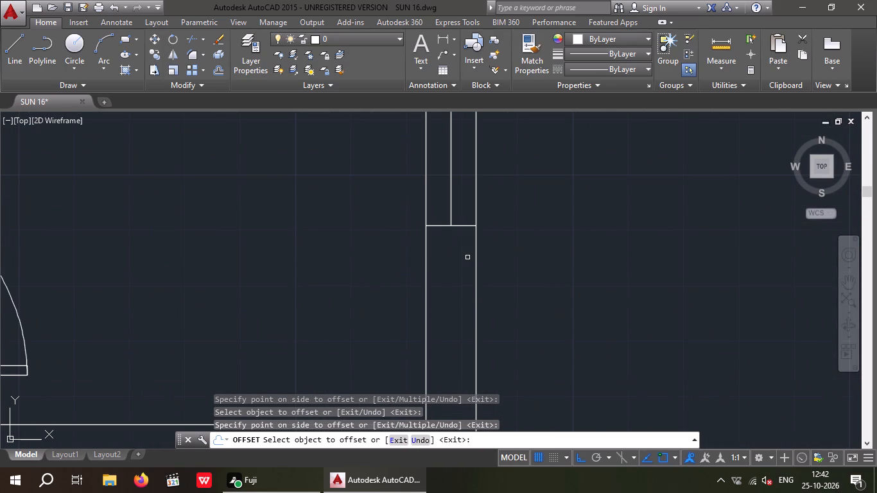
drag(467, 227, 469, 236)
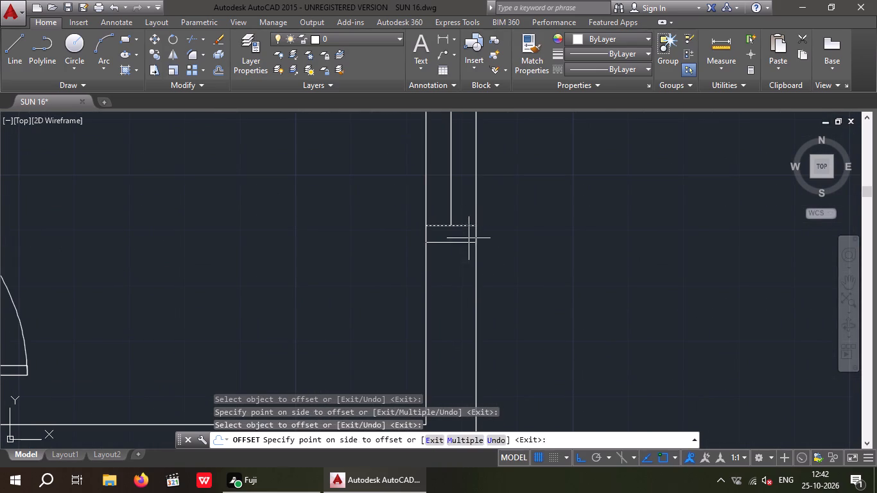
click(469, 251)
scroll(466, 245, down, 3)
Offset the upper and lower edge lines of the middle-left space's window outward by 3".
middle_drag(509, 257, 587, 309)
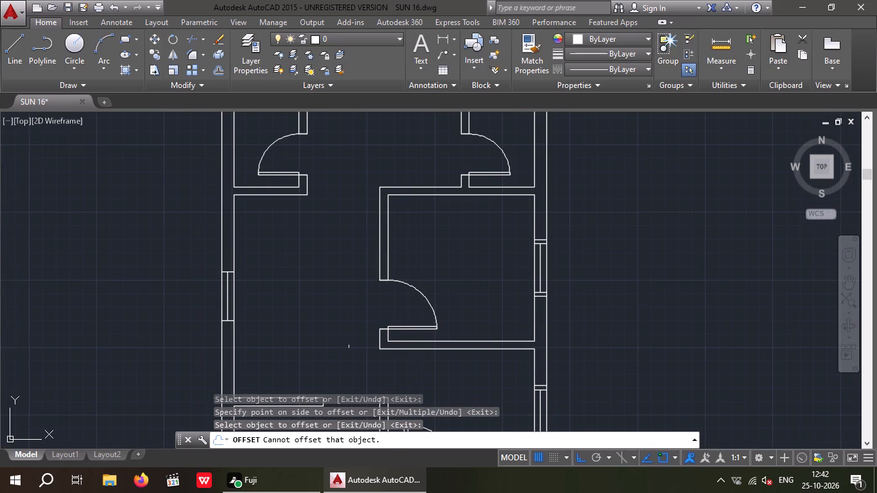
middle_drag(359, 252, 363, 246)
middle_drag(321, 277, 363, 230)
scroll(372, 219, down, 2)
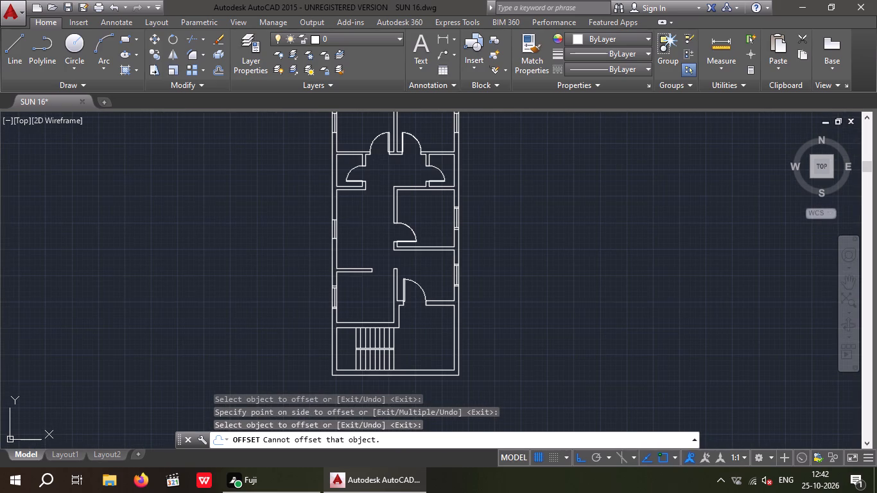
scroll(328, 220, up, 5)
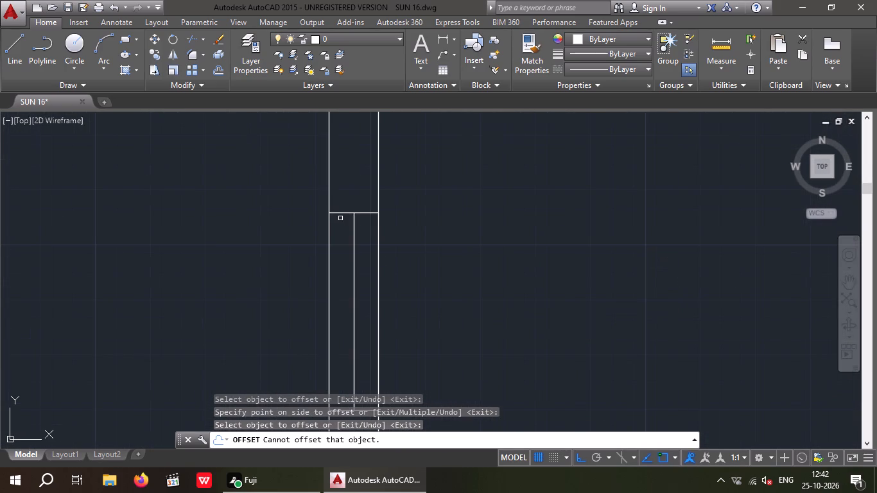
click(341, 212)
click(343, 194)
scroll(343, 194, down, 5)
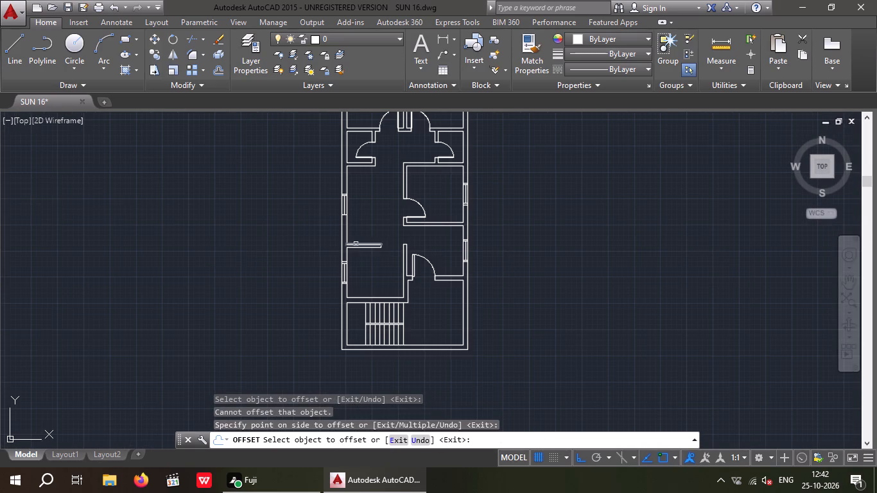
scroll(343, 229, up, 4)
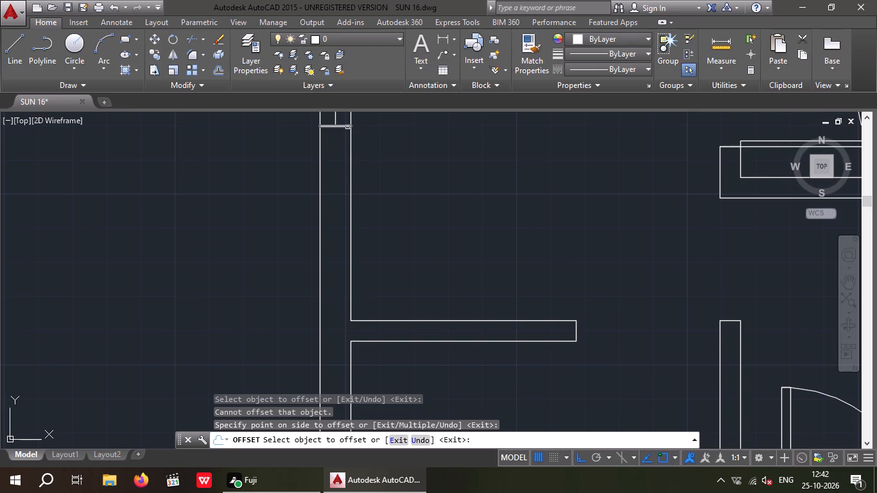
drag(347, 127, 345, 134)
click(343, 156)
scroll(343, 156, down, 4)
Offset the upper and lower edge lines of the top-left room's window outward by 3".
middle_drag(392, 155, 370, 241)
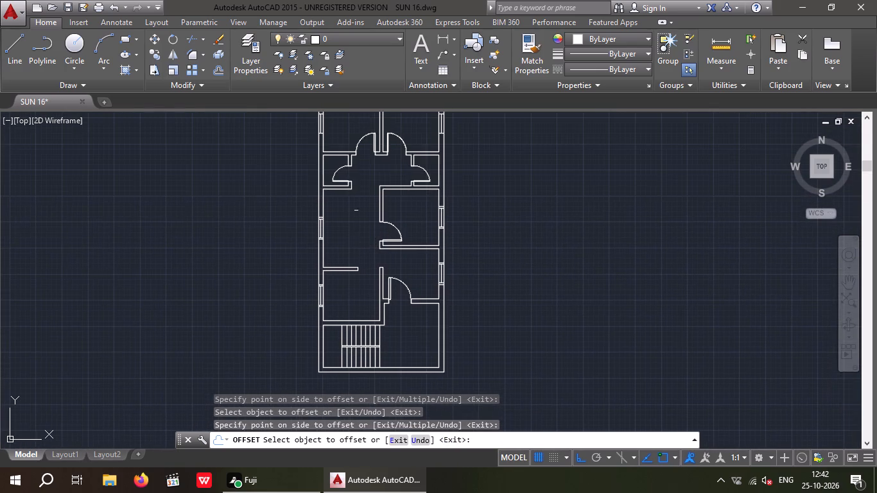
middle_drag(356, 221, 354, 281)
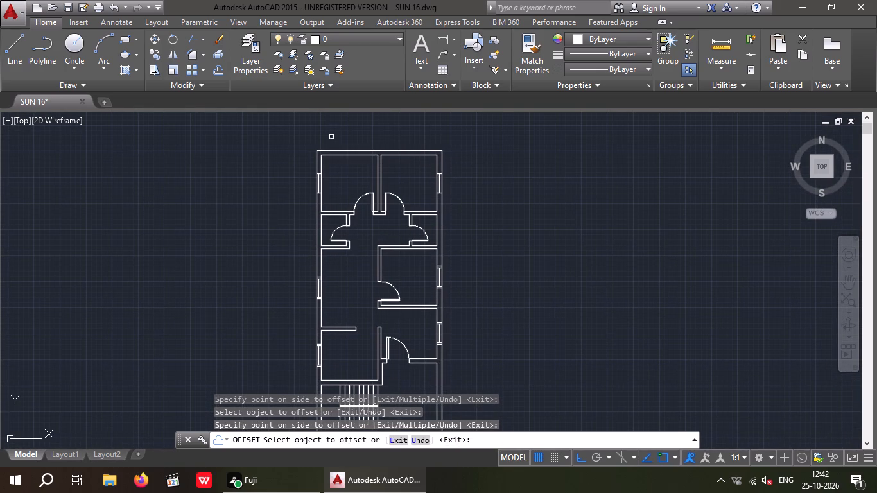
scroll(320, 169, up, 5)
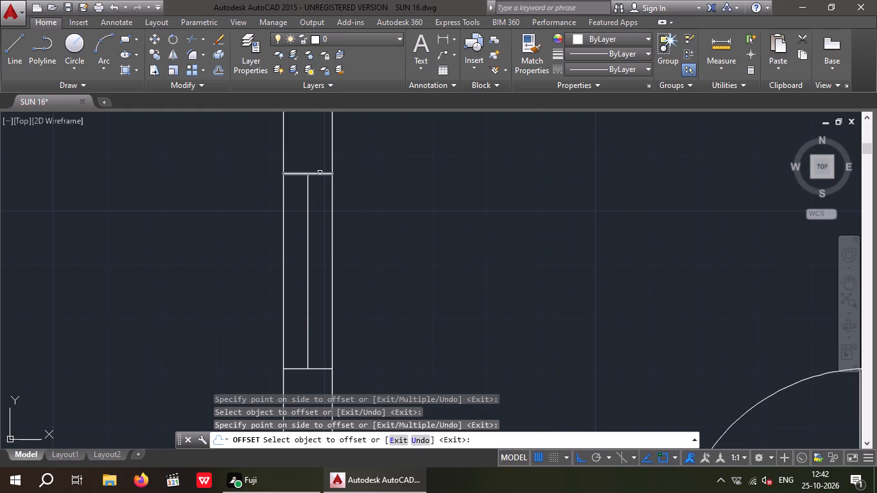
click(321, 174)
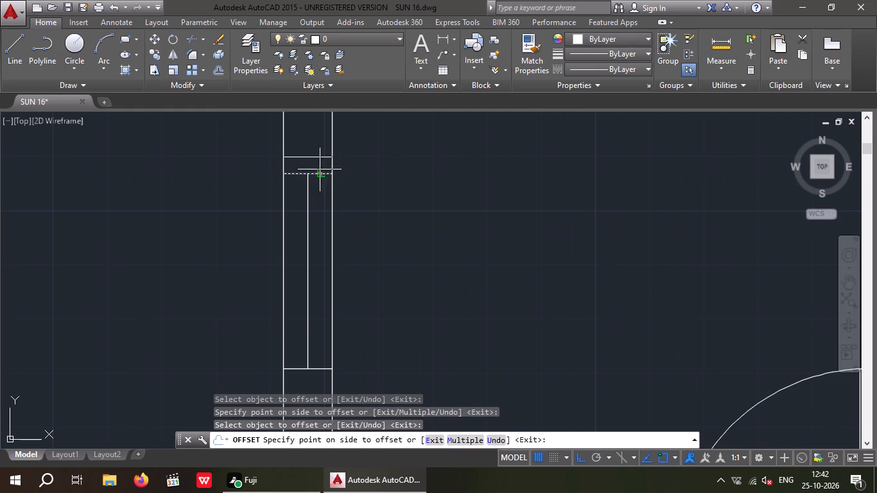
click(319, 156)
scroll(319, 155, down, 2)
scroll(310, 242, up, 3)
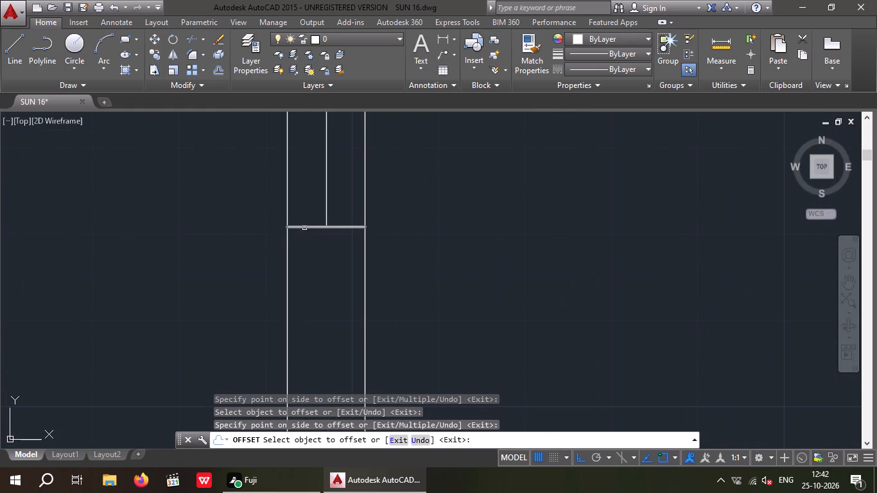
drag(304, 227, 304, 239)
click(301, 265)
scroll(304, 260, down, 4)
Offset the upper and lower edge lines of the top-right room's window outward by 3", and end the Offset command.
middle_drag(364, 246, 159, 281)
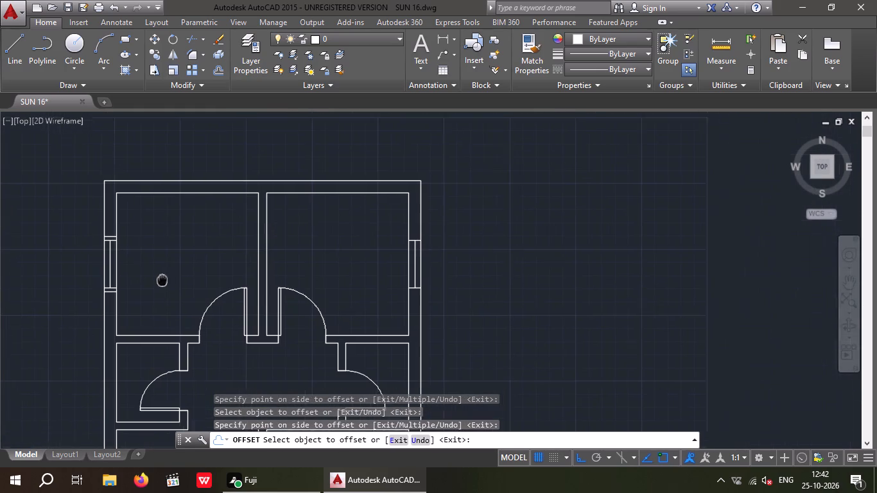
scroll(404, 244, up, 3)
click(404, 239)
click(401, 205)
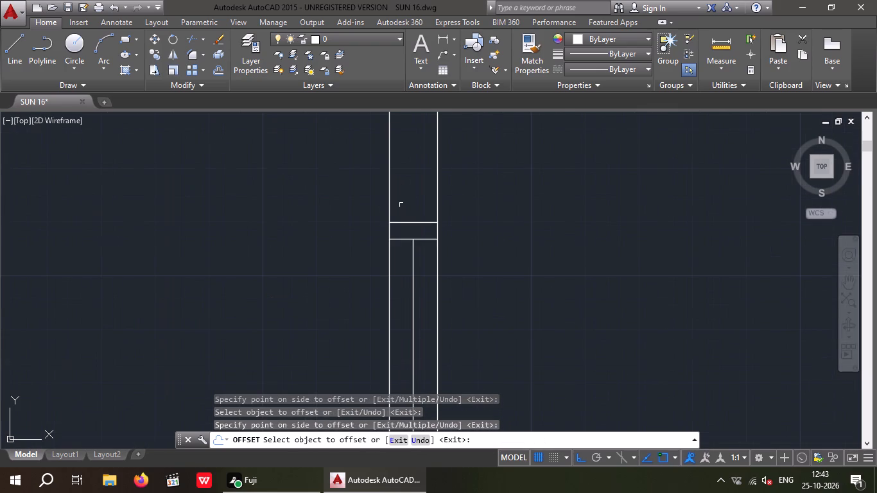
scroll(401, 205, down, 3)
scroll(399, 268, up, 2)
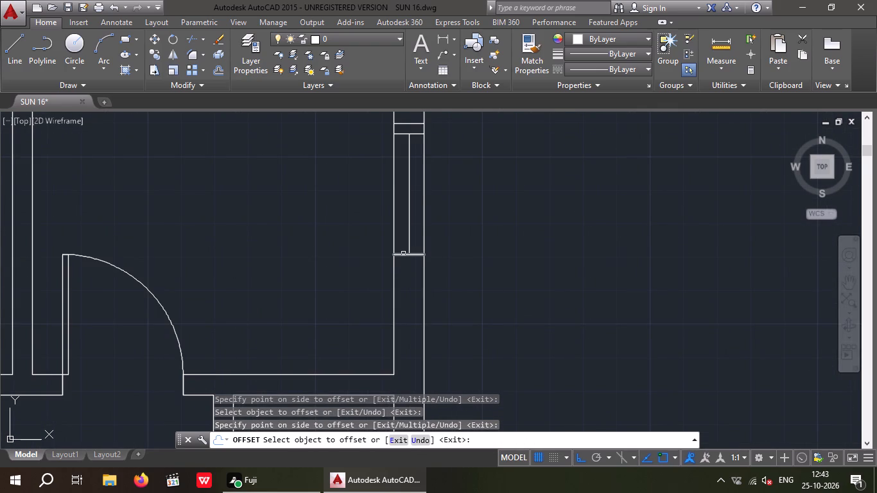
drag(403, 254, 406, 283)
click(406, 285)
scroll(460, 250, down, 2)
key(Escape)
key(Escape)
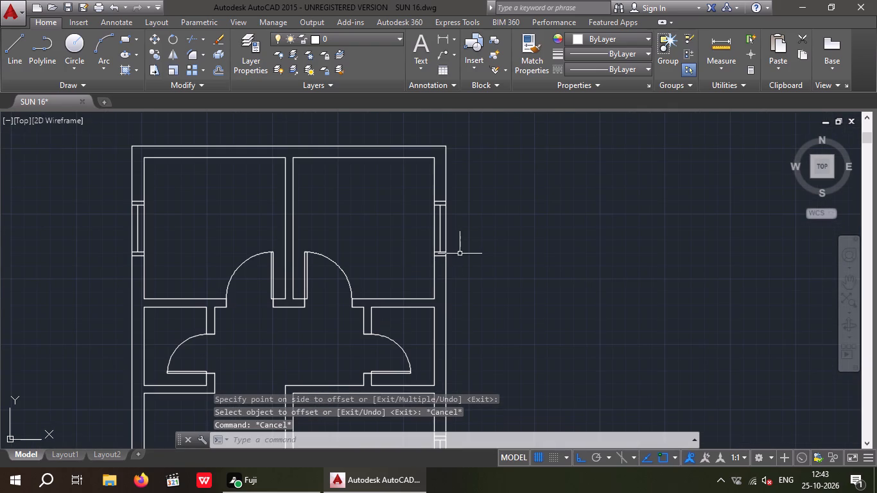
Offset the vertical centre line of the top-right room's window by 1/2" to each side.
key(o)
key(Return)
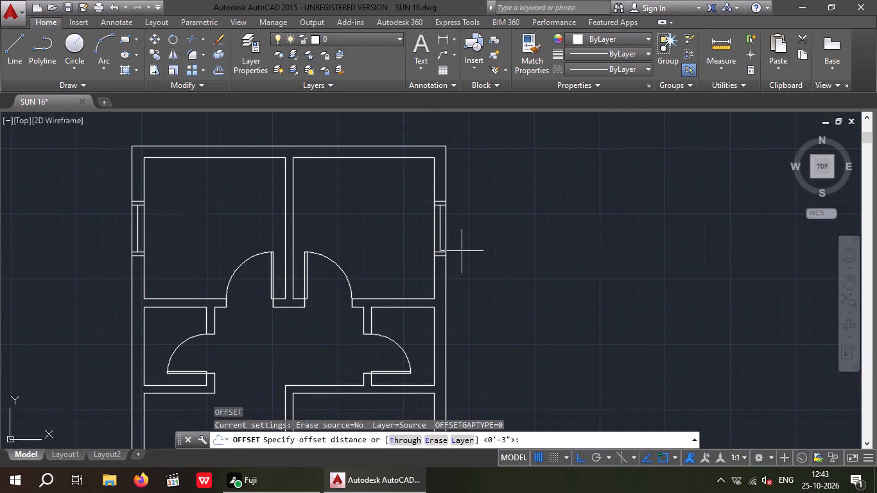
key(1)
key(slash)
key(2)
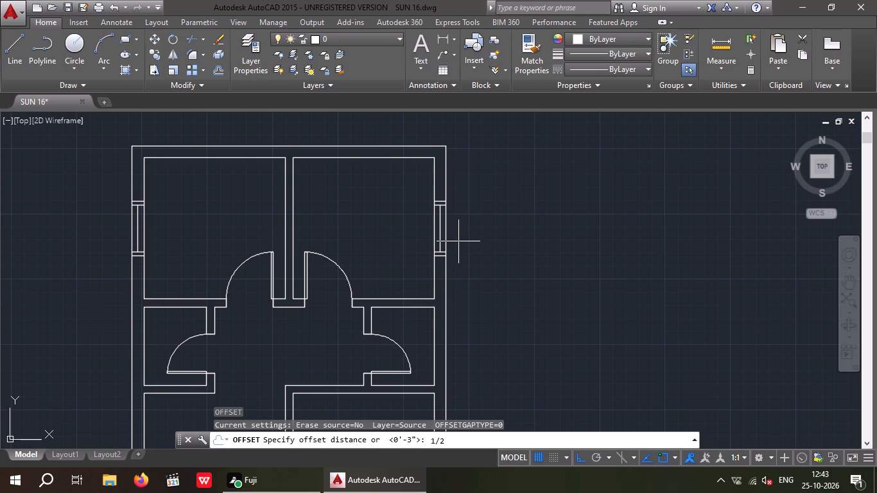
key(shift+quotedbl)
key(Return)
scroll(439, 230, up, 3)
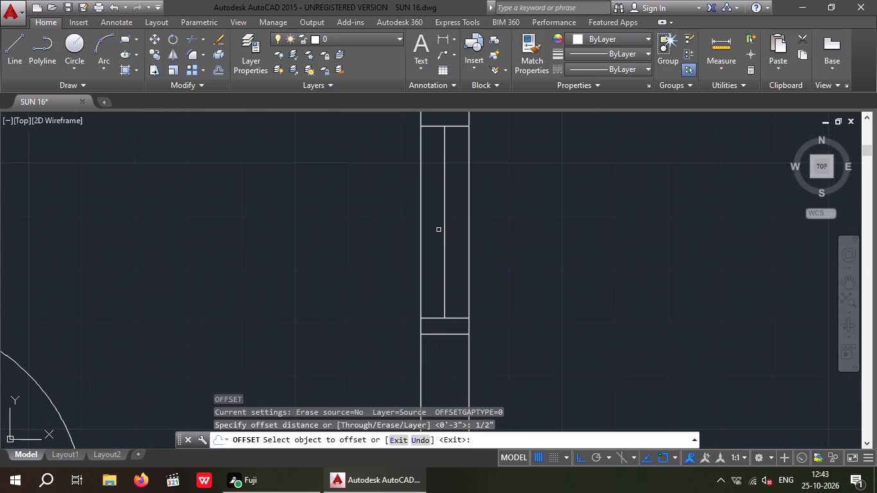
click(444, 236)
click(456, 235)
scroll(449, 243, up, 2)
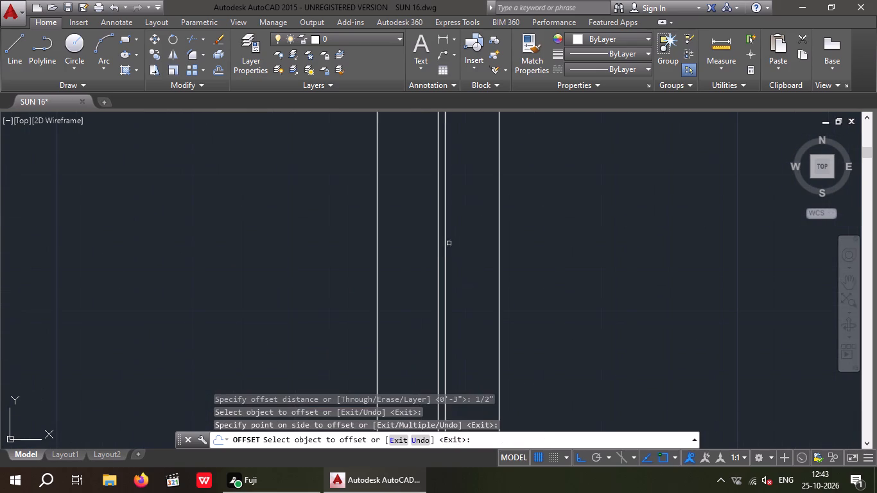
drag(438, 256, 429, 265)
click(422, 268)
scroll(421, 256, down, 5)
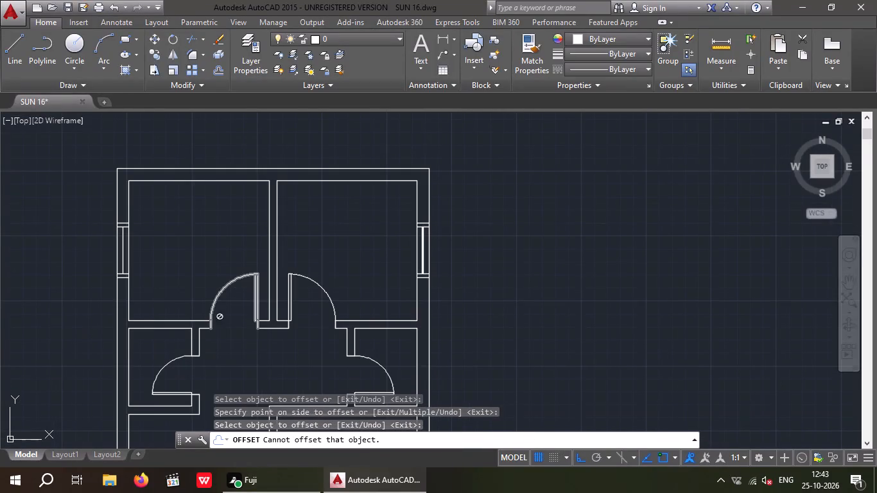
Offset the vertical centre line of the top-left room's window by 1/2" to each side.
scroll(123, 251, up, 3)
click(118, 264)
click(134, 264)
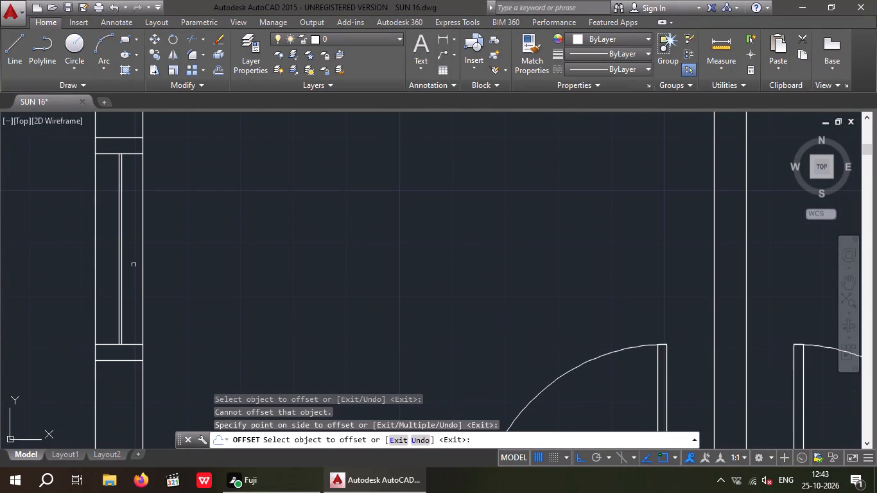
scroll(123, 270, up, 3)
drag(101, 284, 89, 290)
click(82, 291)
Offset the vertical centre line of the middle-right room's window by 1/2" to each side.
scroll(96, 260, down, 2)
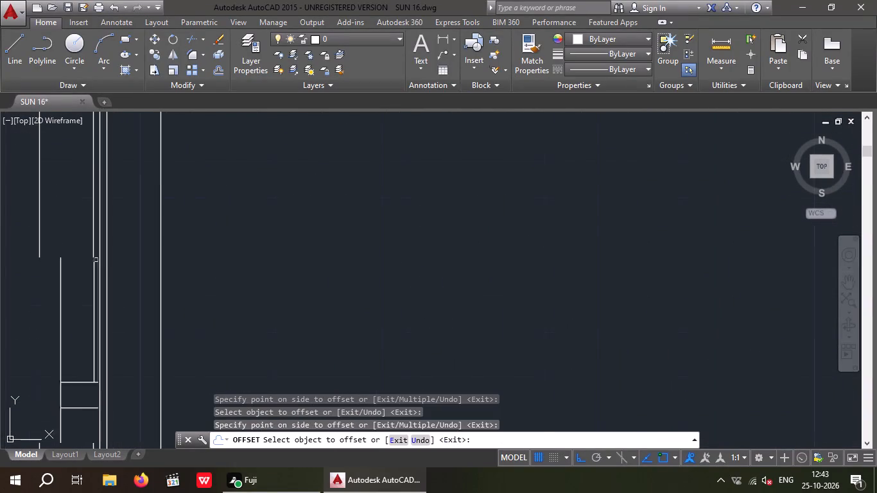
scroll(96, 260, down, 5)
middle_drag(211, 334, 192, 217)
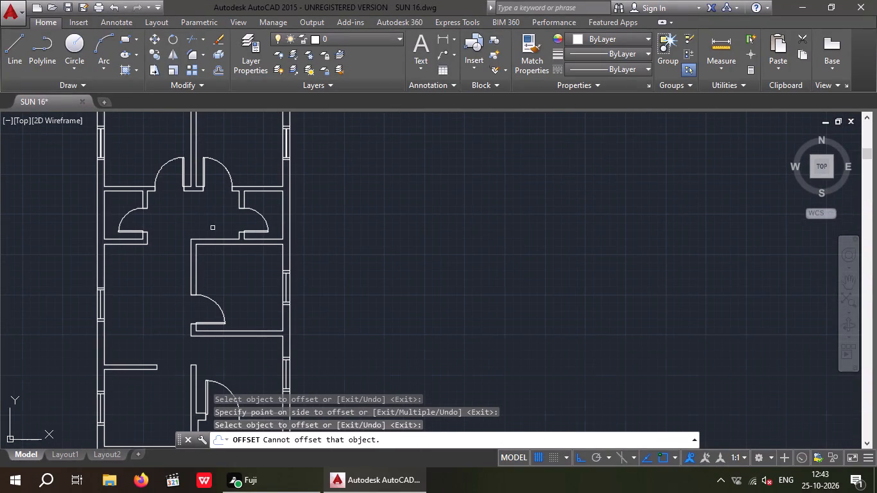
scroll(276, 291, up, 5)
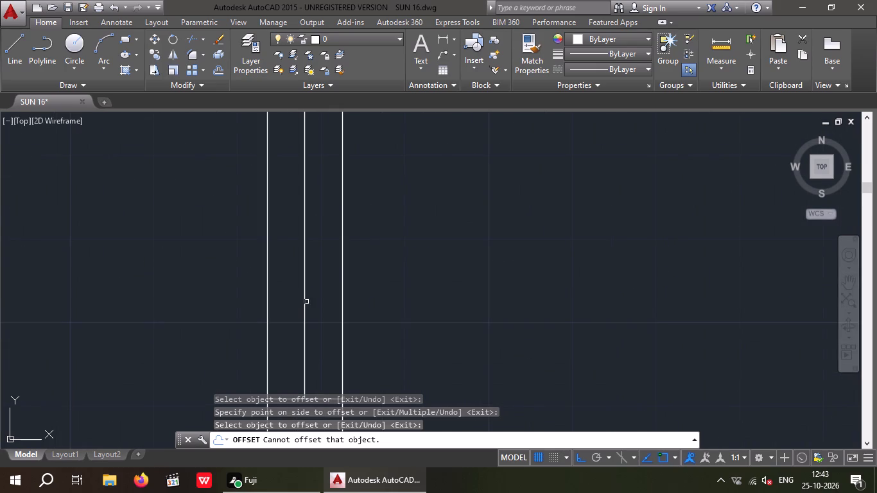
drag(304, 303, 311, 305)
click(325, 304)
scroll(301, 311, up, 3)
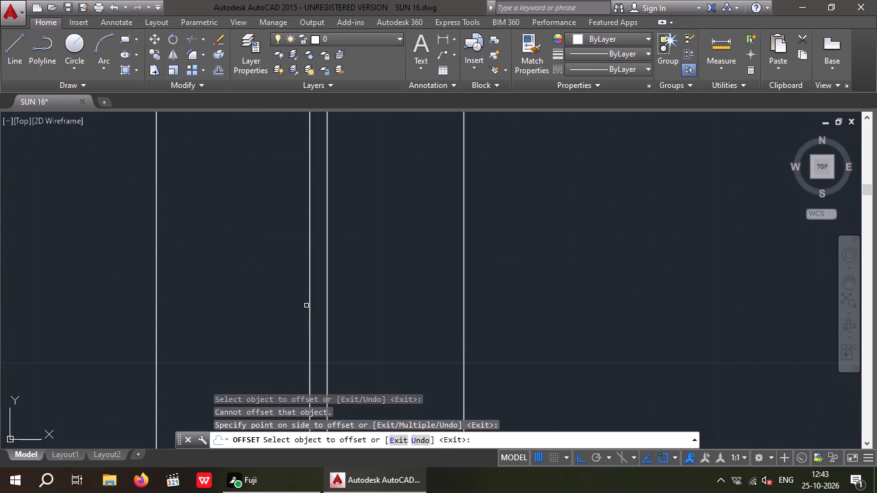
drag(309, 305, 286, 315)
click(279, 318)
Offset the vertical centre line of the middle-left space's window by 1/2" to each side.
scroll(286, 279, down, 8)
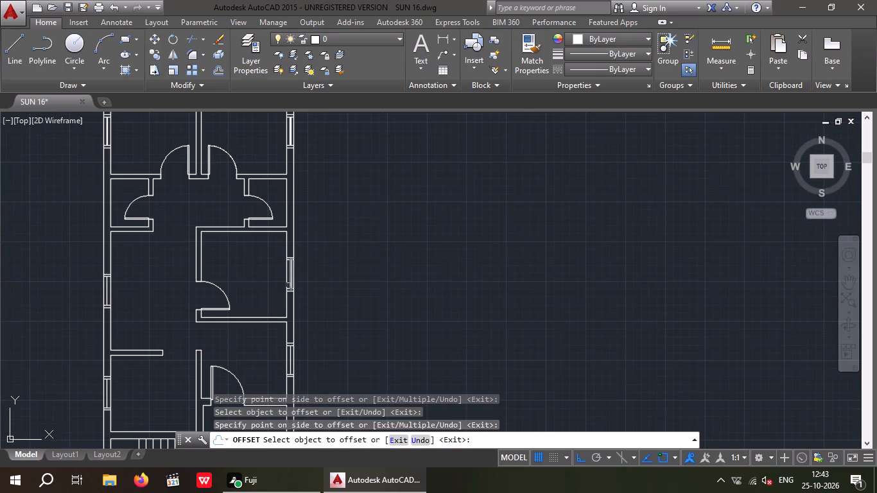
scroll(104, 304, up, 5)
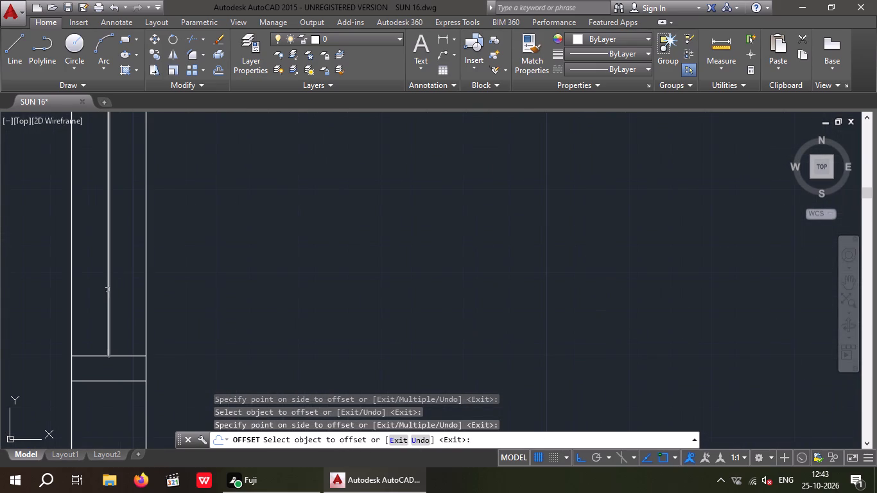
click(109, 289)
click(124, 290)
scroll(103, 289, up, 1)
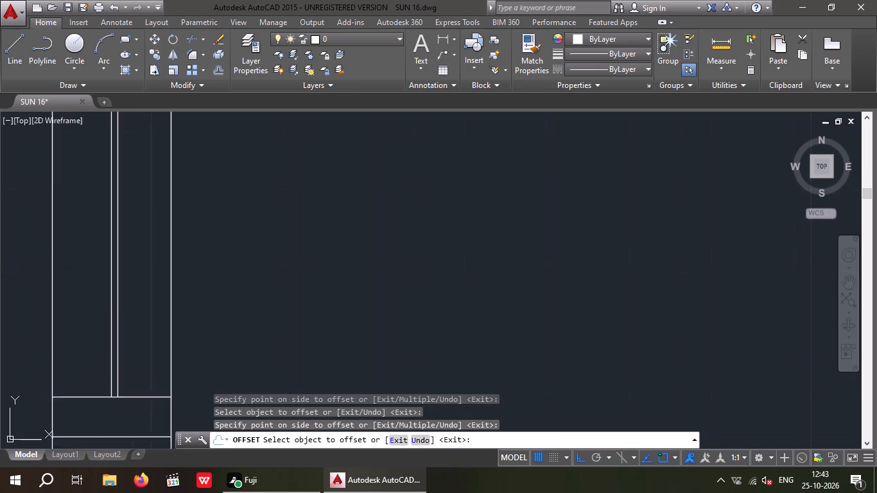
scroll(103, 289, up, 1)
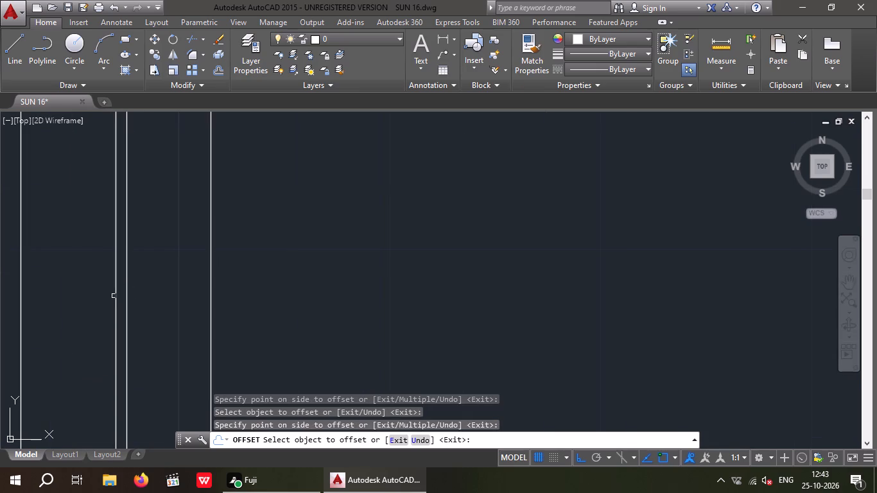
drag(116, 295, 105, 302)
click(96, 305)
Offset the vertical centre line of the window below the middle-right room by 1/2" to each side.
scroll(99, 282, down, 7)
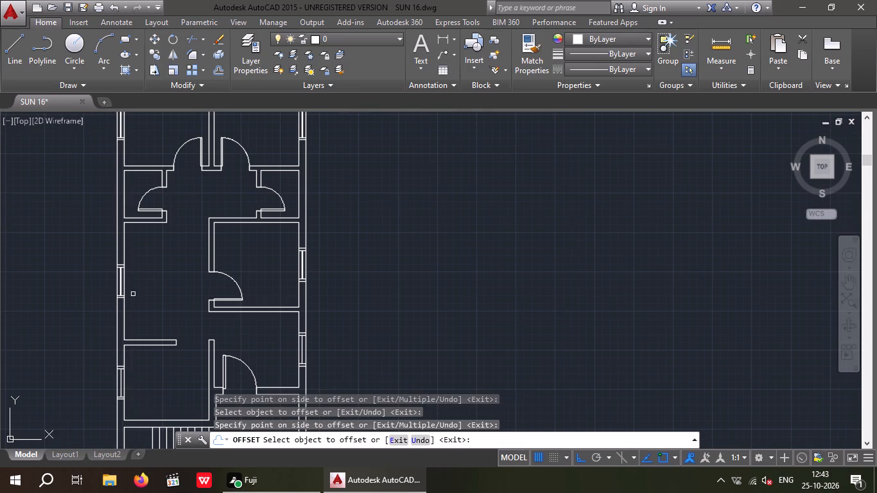
scroll(301, 266, up, 2)
scroll(238, 309, down, 3)
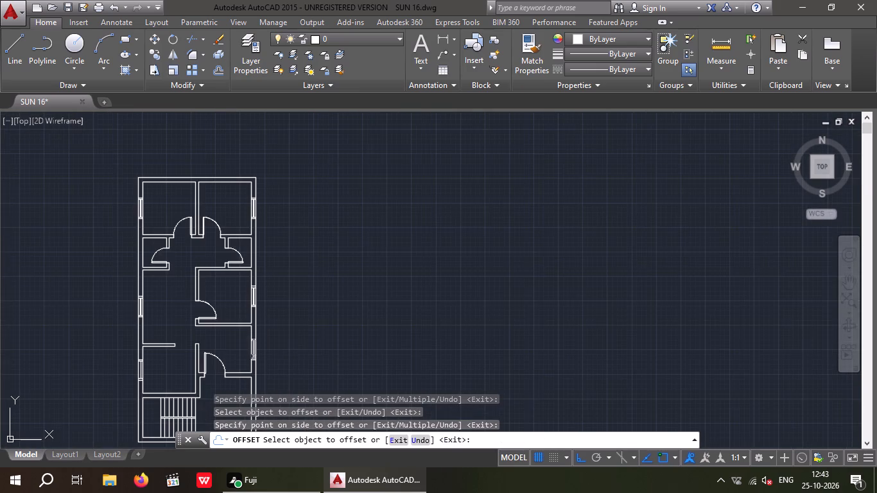
scroll(255, 352, up, 4)
drag(237, 356, 244, 356)
click(252, 354)
scroll(234, 361, up, 3)
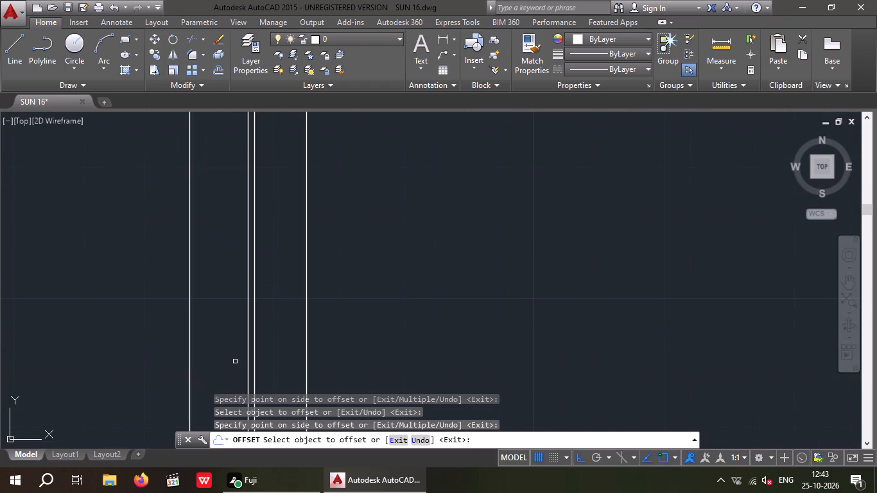
drag(247, 352, 209, 364)
click(195, 367)
Offset the vertical centre line of the lower-left room's window by 1/2" to each side, and end the Offset command.
scroll(218, 286, down, 5)
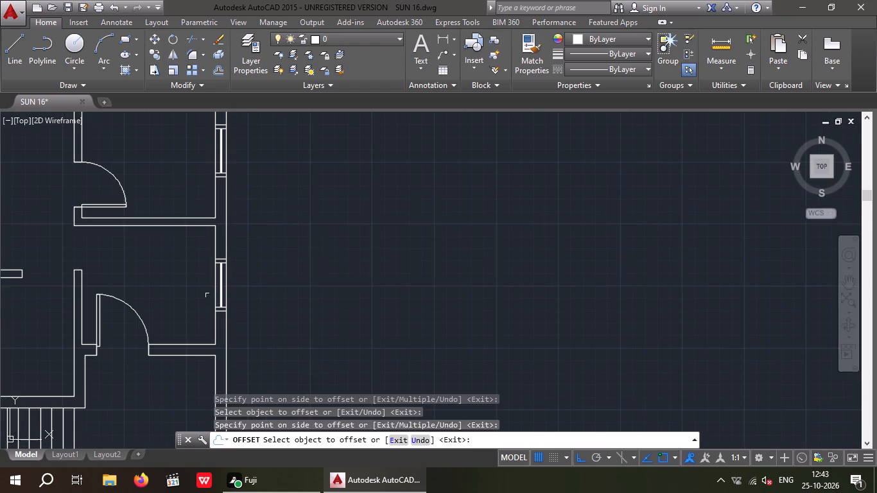
middle_drag(139, 339, 272, 291)
scroll(277, 291, down, 1)
scroll(145, 295, up, 3)
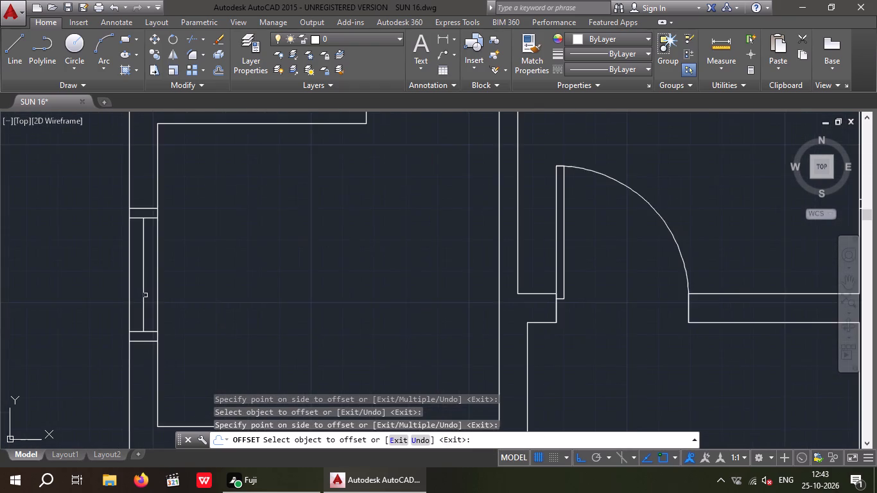
scroll(145, 295, up, 2)
drag(139, 300, 150, 300)
click(184, 297)
scroll(129, 307, up, 3)
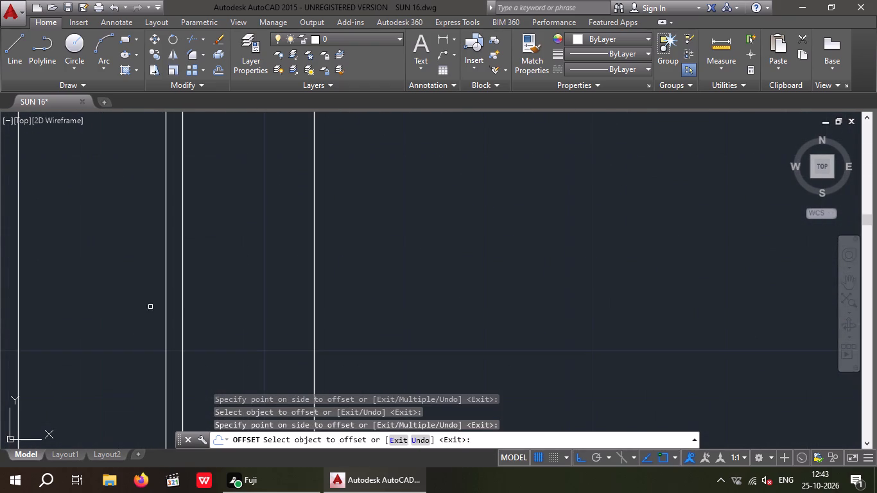
drag(166, 304, 147, 311)
click(135, 316)
scroll(131, 304, down, 5)
scroll(204, 274, down, 1)
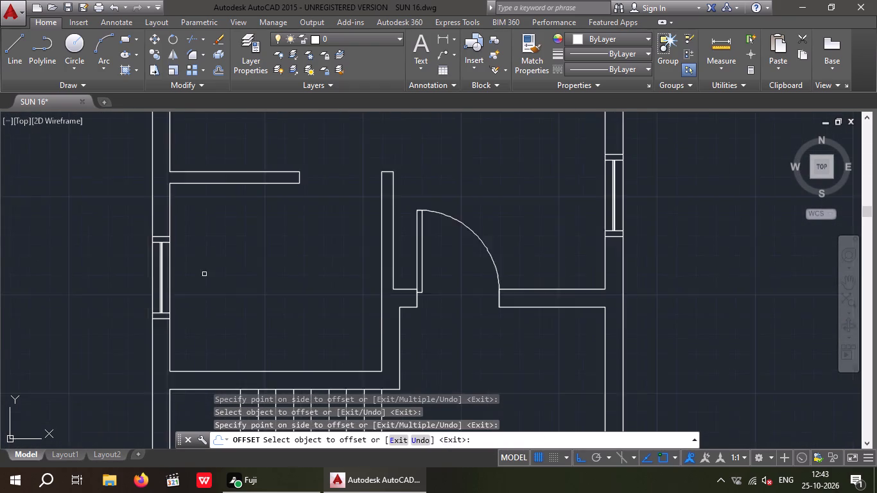
middle_drag(204, 274, 135, 344)
scroll(173, 323, down, 2)
middle_drag(182, 331, 157, 337)
key(Escape)
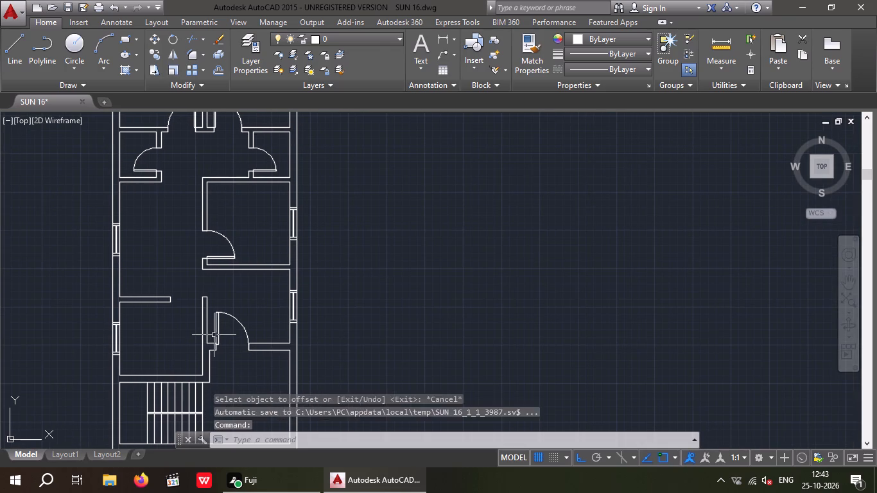
key(Escape)
Draw a line across the outer wall of the small right room, starting at the midpoint of its inner wall line.
key(l)
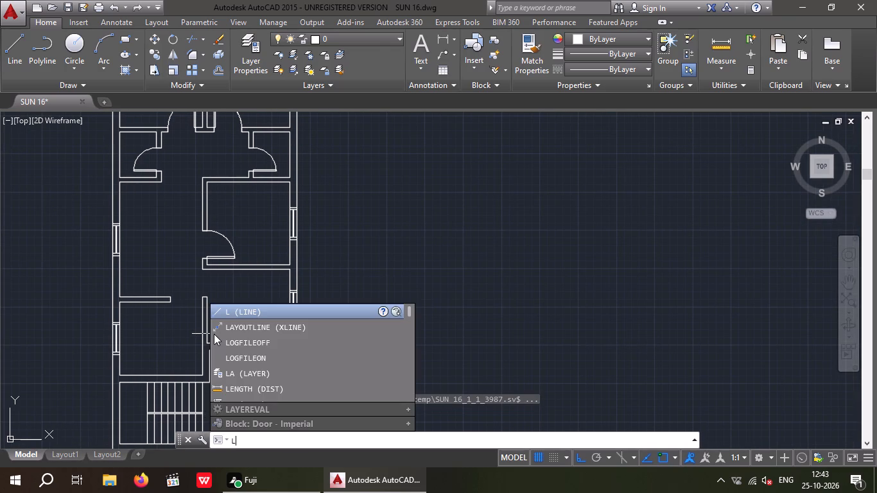
key(space)
scroll(285, 151, up, 2)
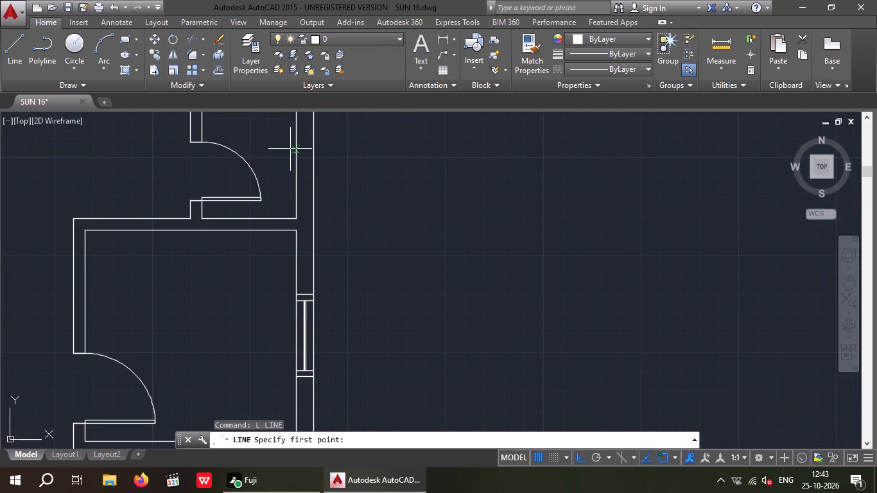
middle_drag(286, 182, 266, 284)
scroll(272, 256, up, 2)
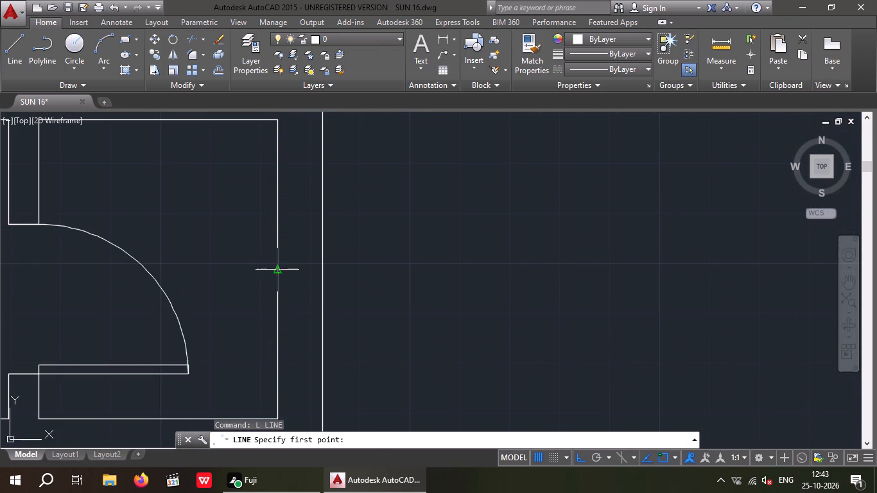
click(277, 271)
click(324, 272)
key(space)
Draw a line across the outer wall of the small left room, starting at the midpoint of its inner wall line.
scroll(252, 268, down, 3)
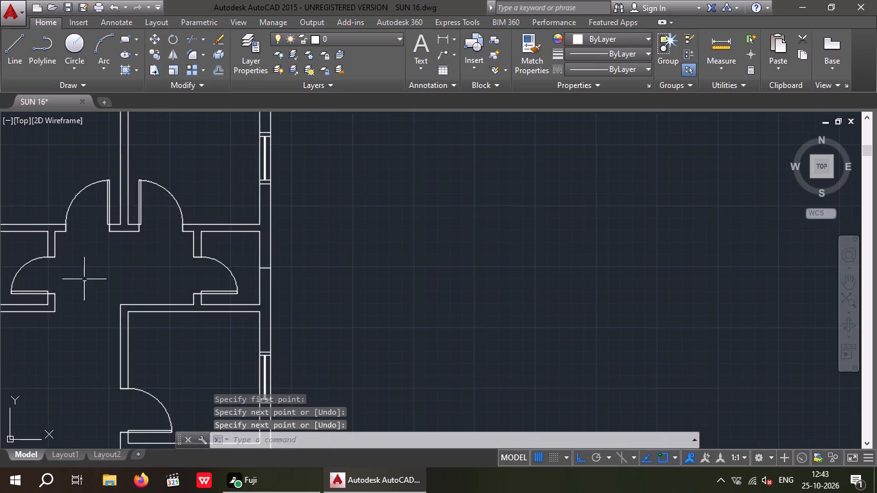
middle_drag(83, 279, 360, 285)
key(space)
scroll(265, 277, up, 2)
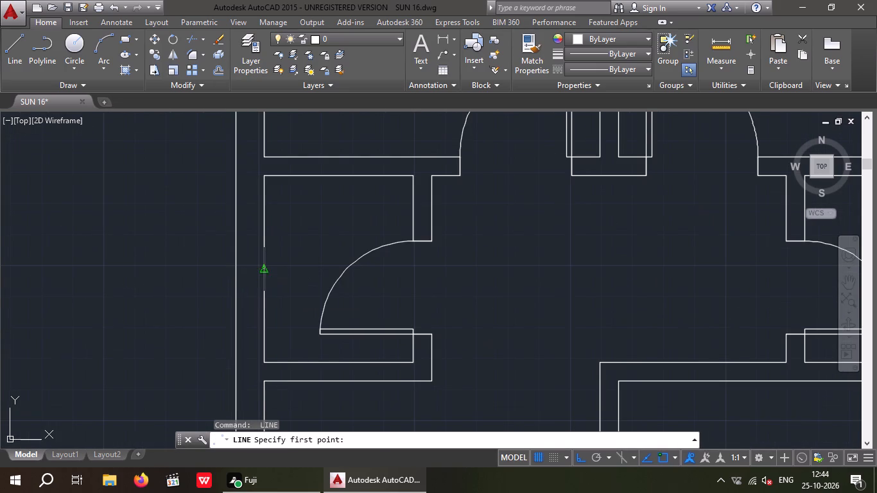
drag(263, 272, 256, 273)
scroll(228, 273, up, 1)
click(239, 272)
key(space)
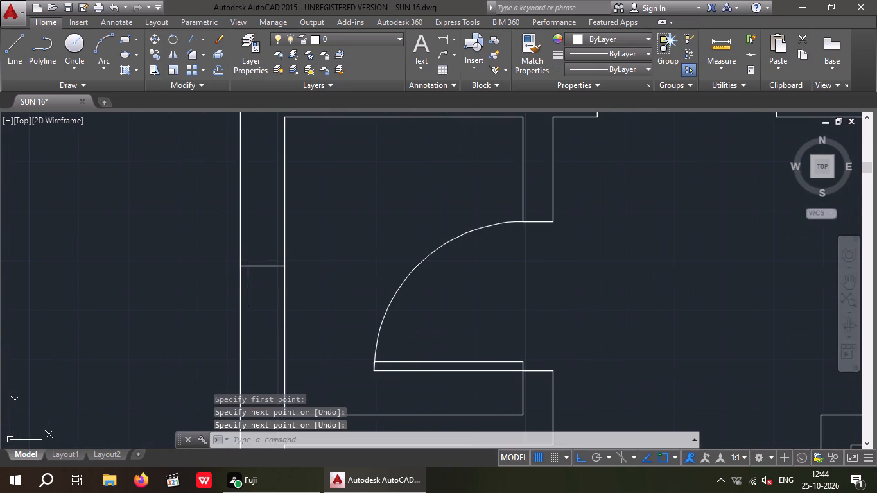
scroll(248, 290, down, 2)
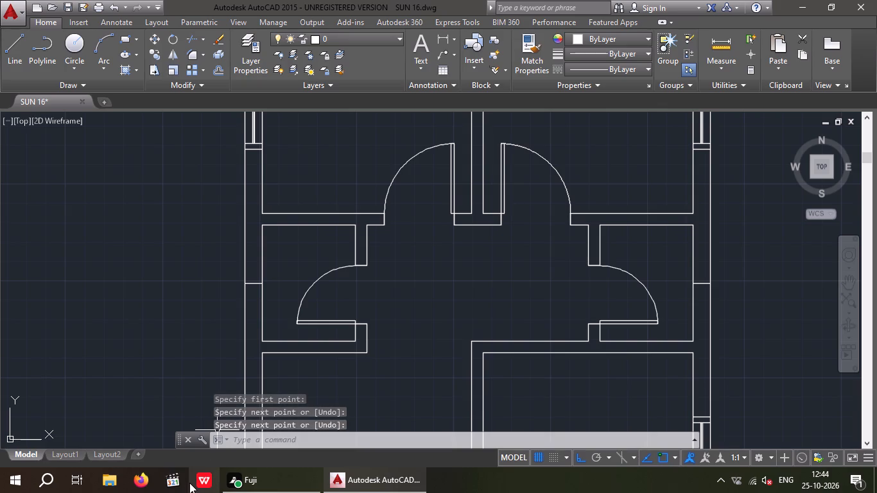
key(Escape)
key(Escape)
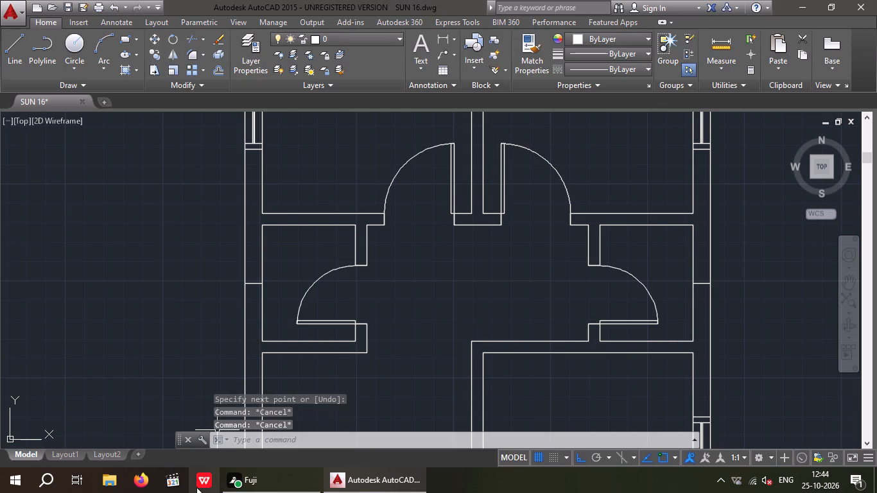
Offset the midpoint line in the small left room's outer wall by 1' upward and downward.
key(o)
key(Return)
text(1')
key(Return)
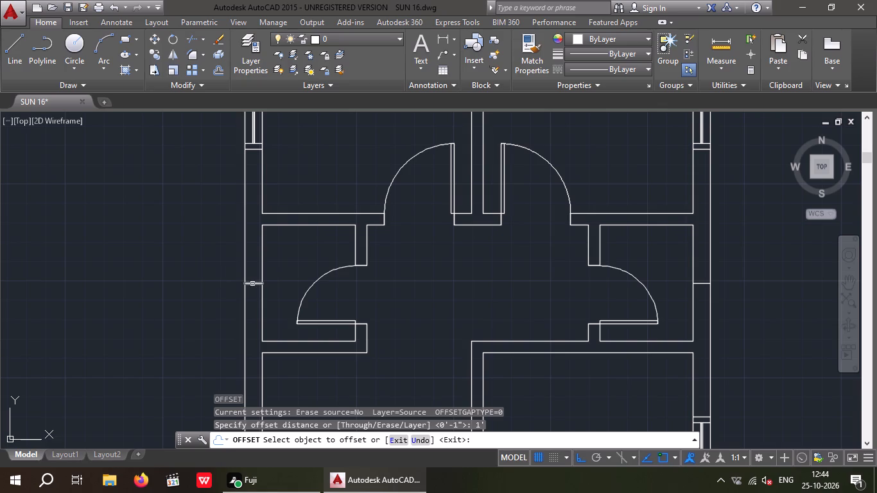
drag(252, 284, 252, 278)
click(253, 247)
scroll(247, 290, up, 1)
drag(250, 279, 253, 287)
click(254, 307)
Offset the midpoint line in the small right room's outer wall by 1' upward and downward, and end the Offset command.
scroll(242, 263, down, 4)
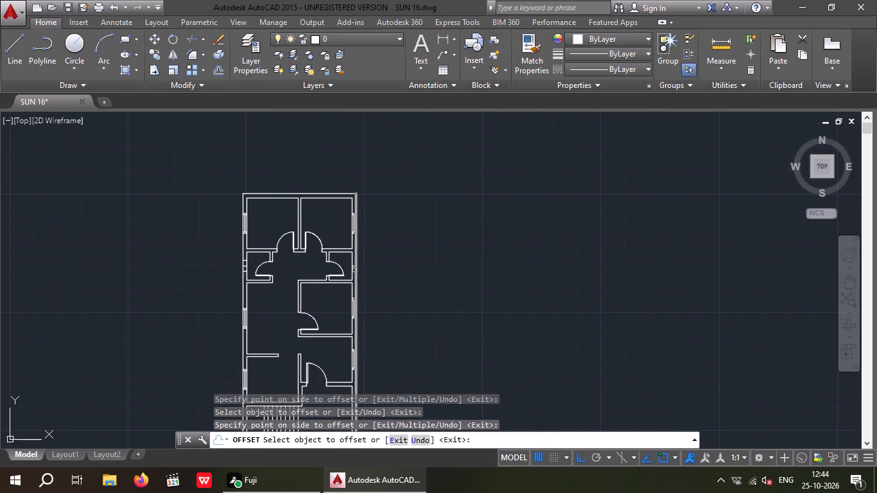
scroll(354, 270, up, 4)
click(346, 244)
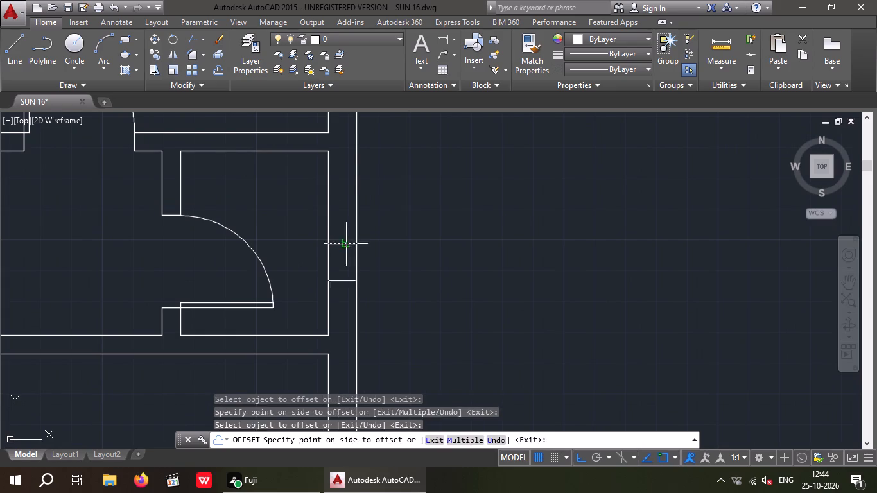
click(334, 200)
drag(340, 243, 342, 257)
click(344, 273)
scroll(340, 265, down, 2)
key(Escape)
key(Escape)
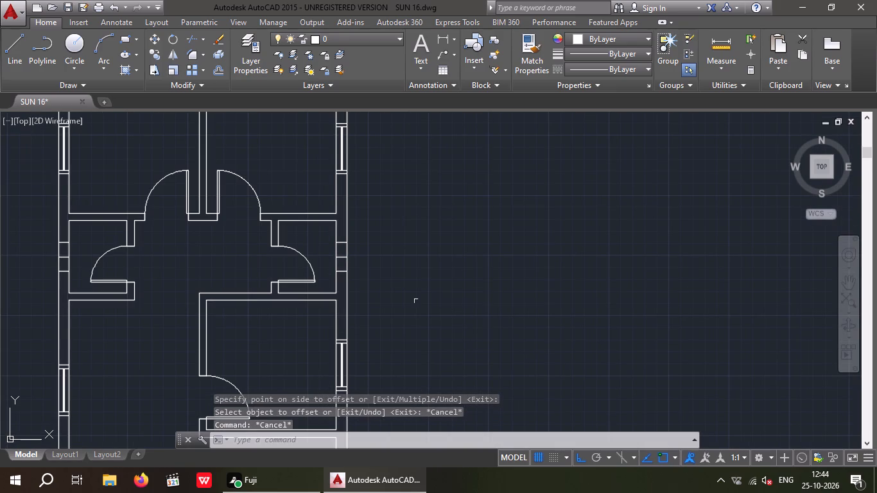
Erase the middle line between the two offset lines in the small right room's outer wall.
scroll(334, 243, up, 4)
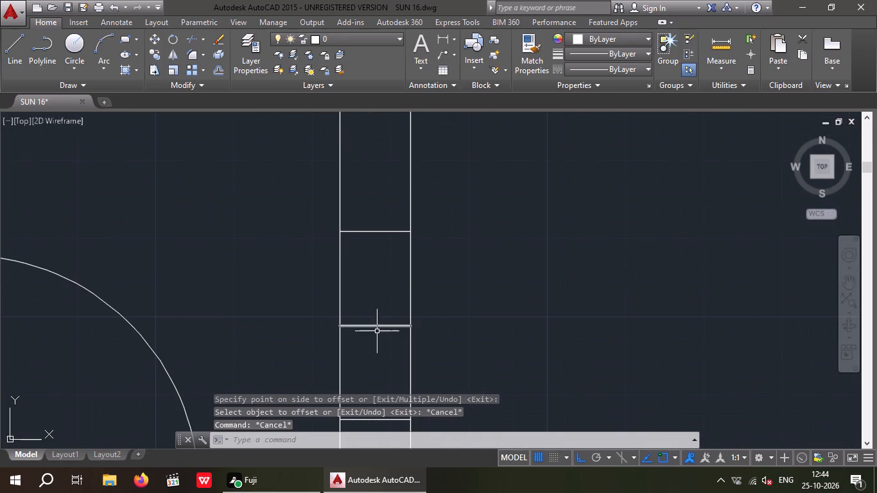
drag(378, 339, 368, 324)
click(363, 306)
key(Delete)
Erase the middle line between the two offset lines in the small left room's outer wall.
scroll(358, 307, down, 4)
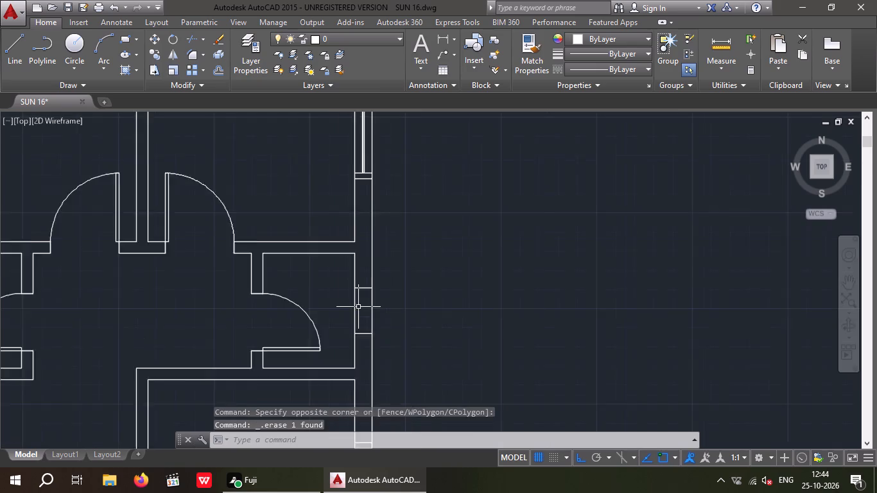
scroll(80, 311, up, 3)
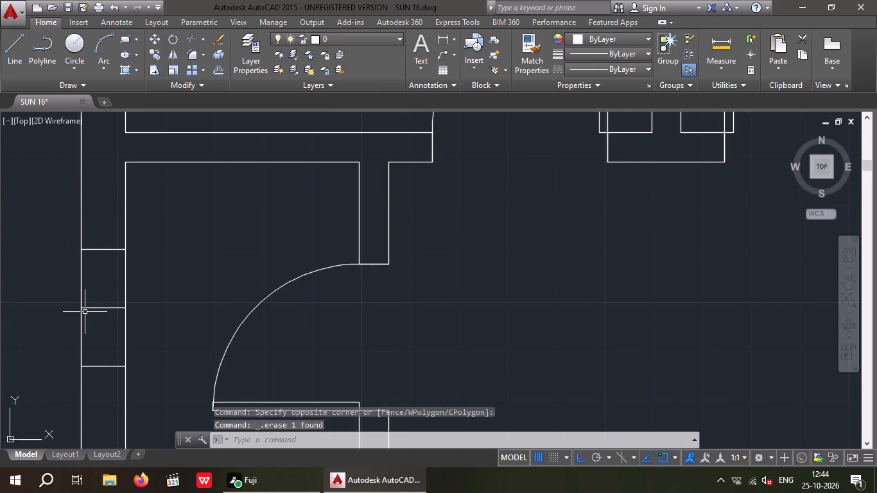
drag(110, 329, 101, 333)
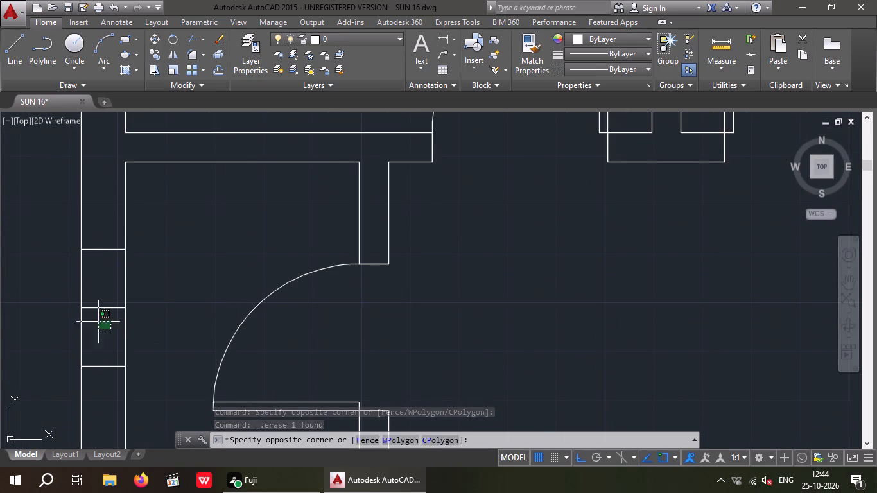
click(98, 292)
key(Delete)
scroll(99, 302, down, 3)
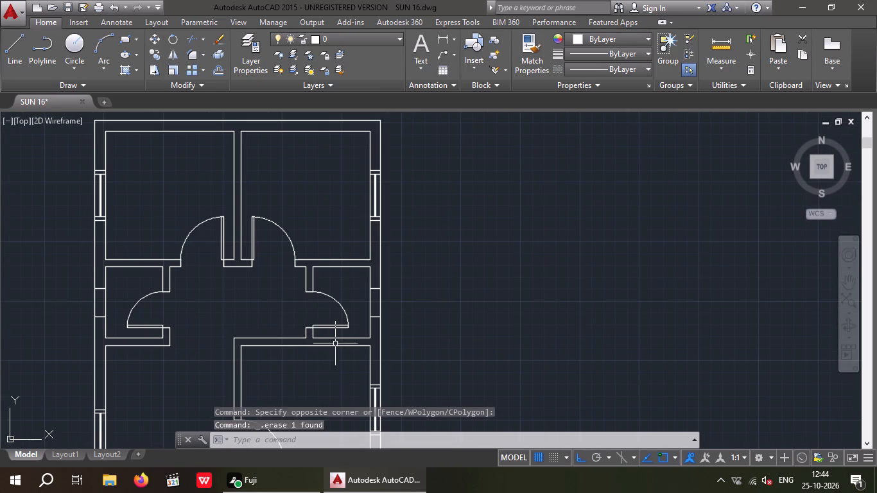
Draw a vertical centre line between the midpoints of the two end lines of the small right room's window opening.
key(Escape)
key(Escape)
key(Escape)
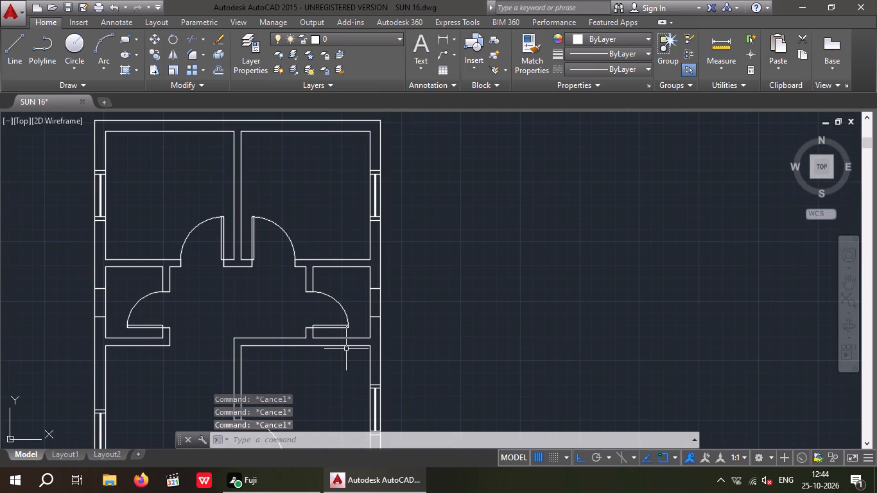
key(l)
key(space)
scroll(376, 293, up, 3)
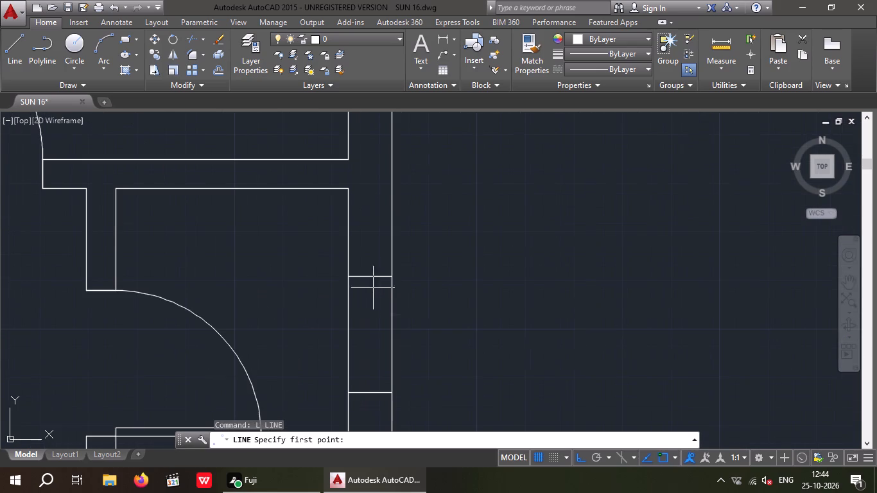
drag(369, 279, 370, 289)
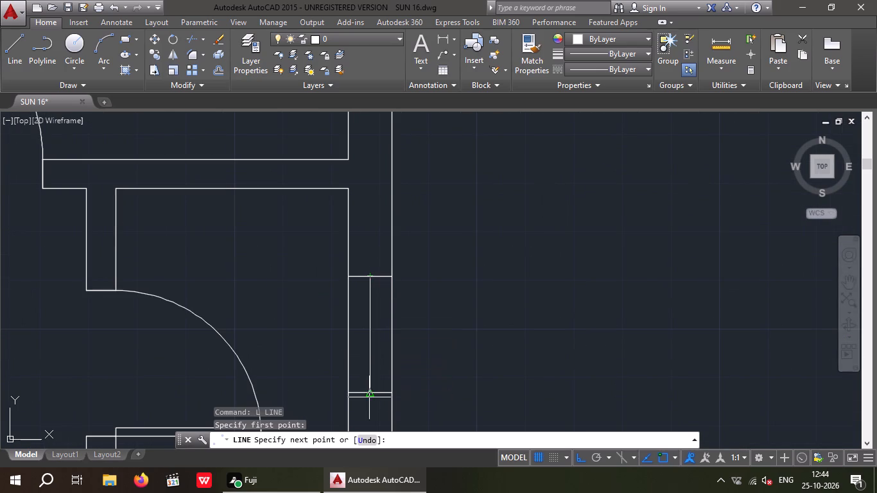
click(369, 392)
key(space)
scroll(302, 368, down, 3)
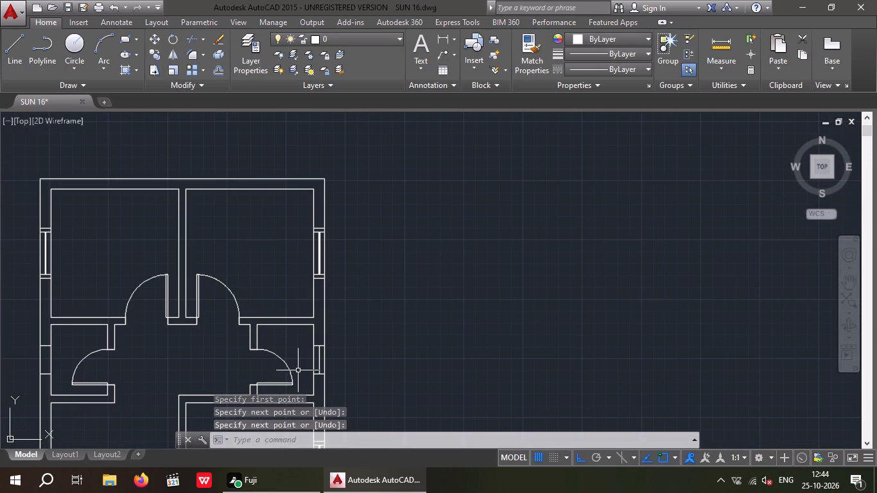
Draw a vertical centre line between the midpoints of the two end lines of the small left room's window opening.
middle_drag(86, 367, 293, 377)
scroll(237, 365, up, 2)
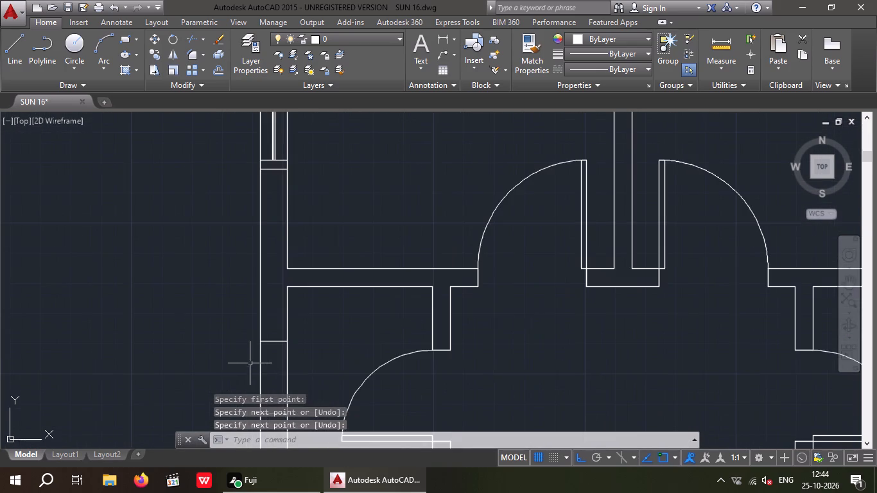
middle_drag(247, 340, 244, 269)
key(space)
drag(274, 271, 275, 280)
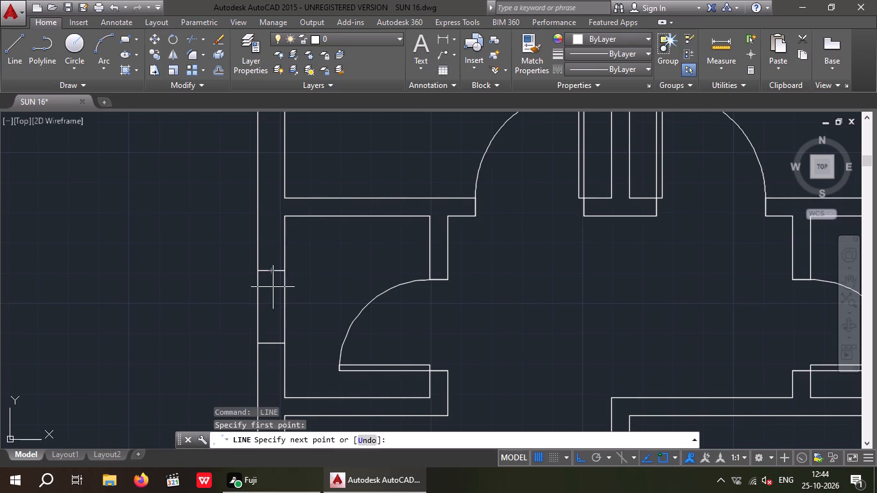
click(272, 344)
key(Escape)
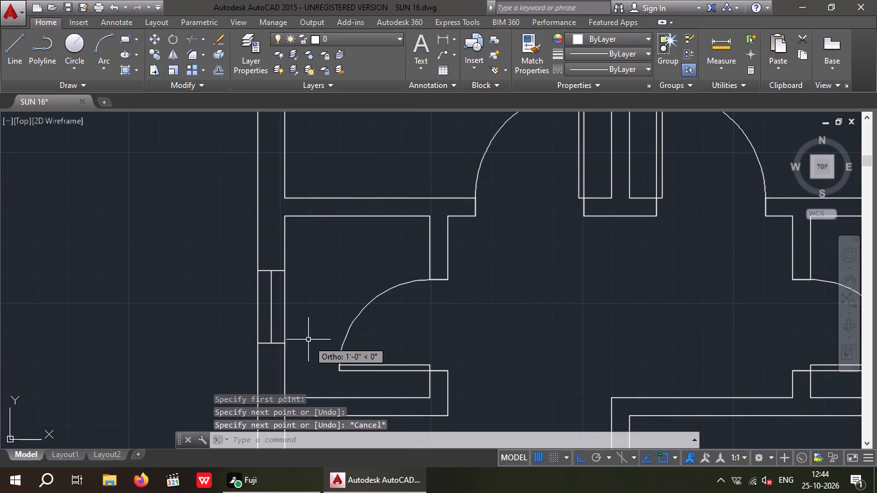
key(Escape)
Offset the centre line of the small left room's window by 1/2" to both sides.
key(o)
key(Return)
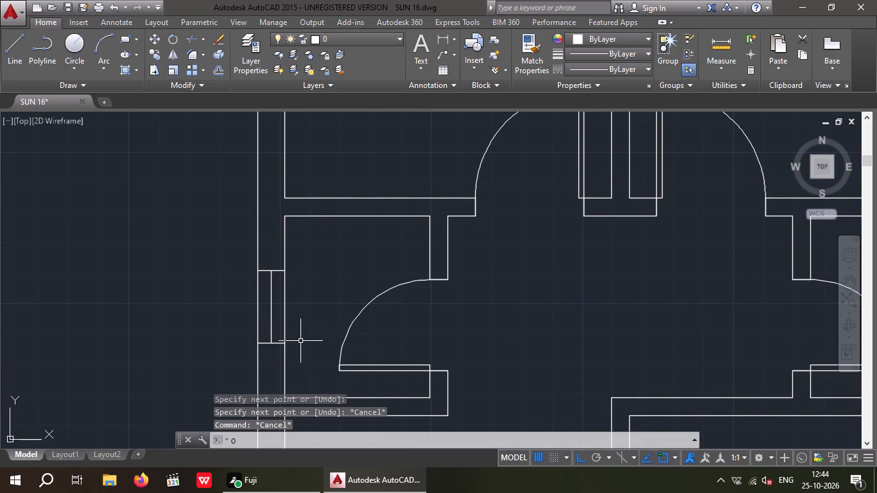
key(1)
key(slash)
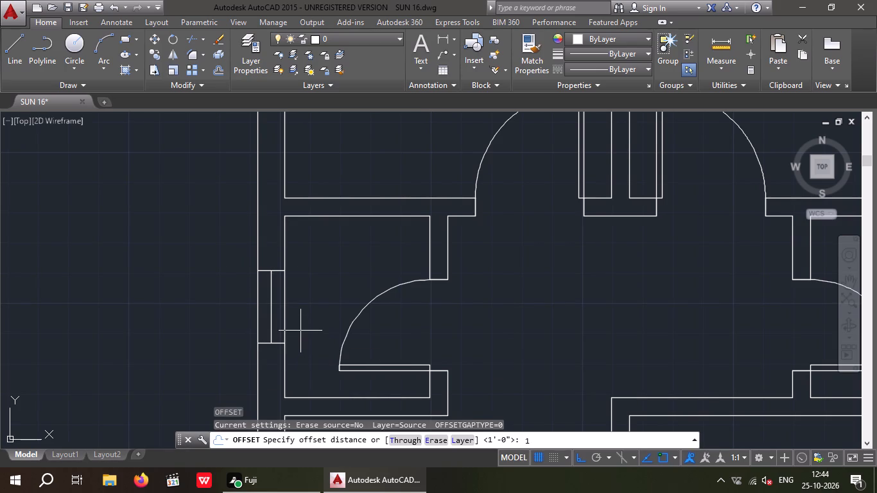
key(2)
key(shift+quotedbl)
key(Return)
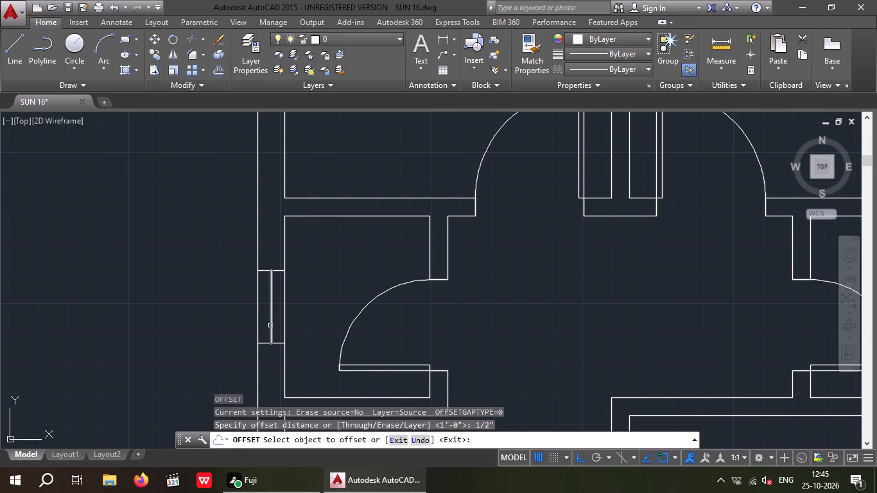
drag(270, 325, 284, 326)
scroll(286, 323, up, 3)
click(250, 328)
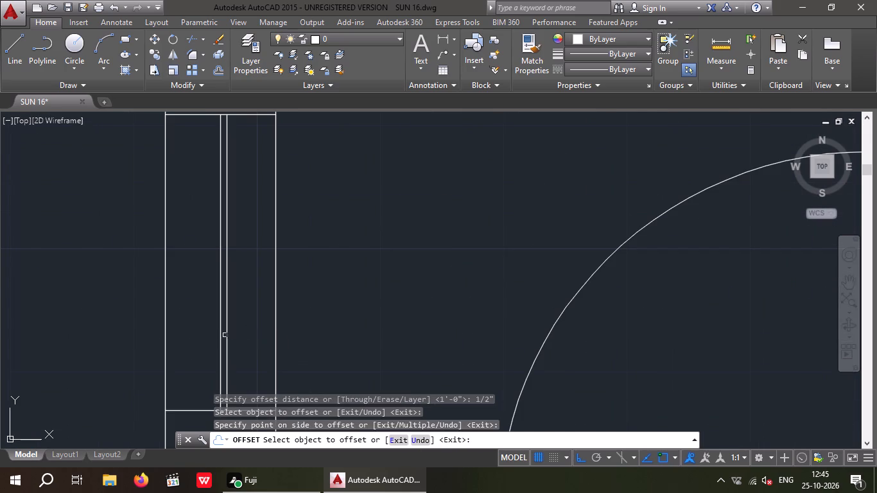
drag(220, 336, 210, 341)
click(200, 346)
scroll(196, 338, down, 4)
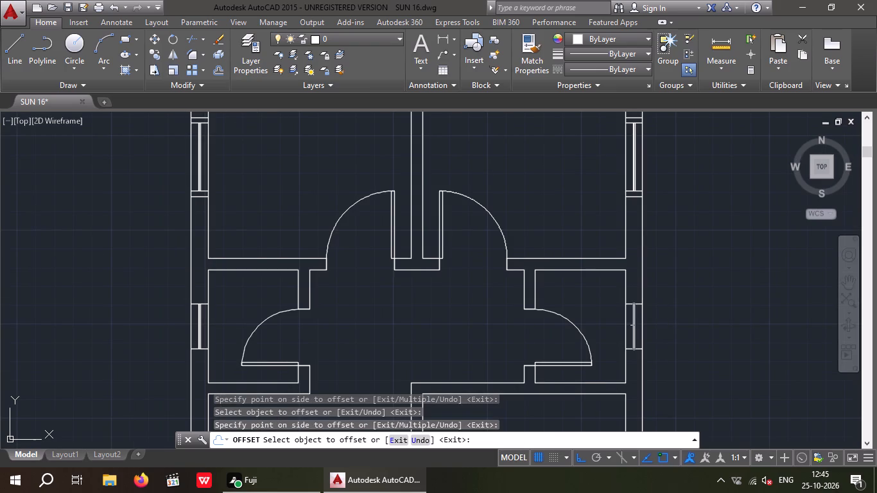
Offset the centre line of the small right room's window by 1/2" to both sides and end the Offset command.
scroll(630, 328, up, 3)
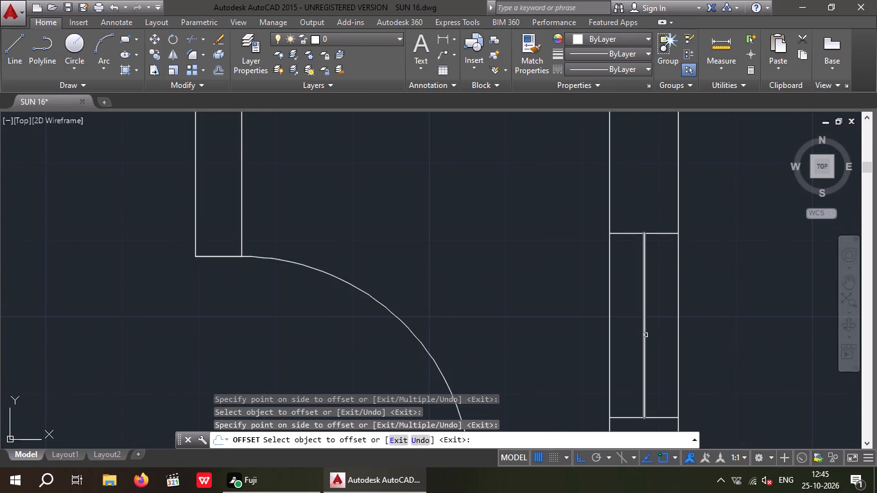
click(645, 335)
click(683, 336)
scroll(632, 350, up, 2)
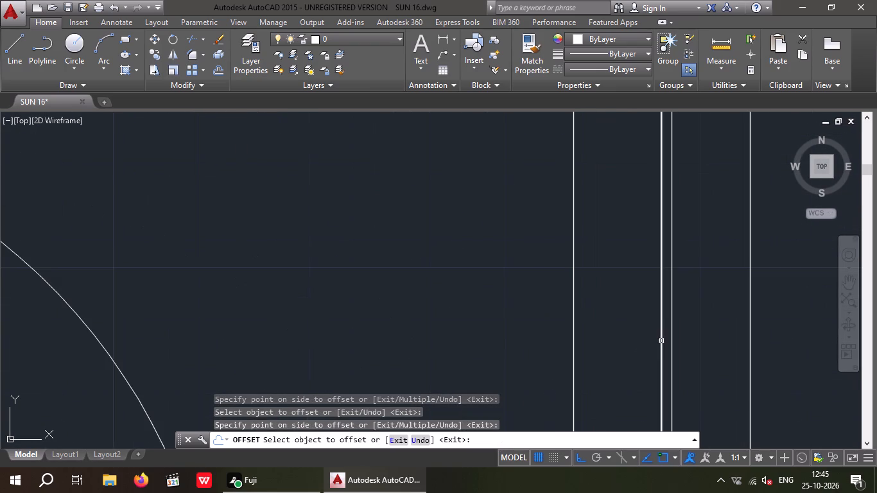
drag(663, 341, 640, 352)
click(634, 354)
scroll(596, 341, down, 4)
key(Escape)
key(Escape)
key(Escape)
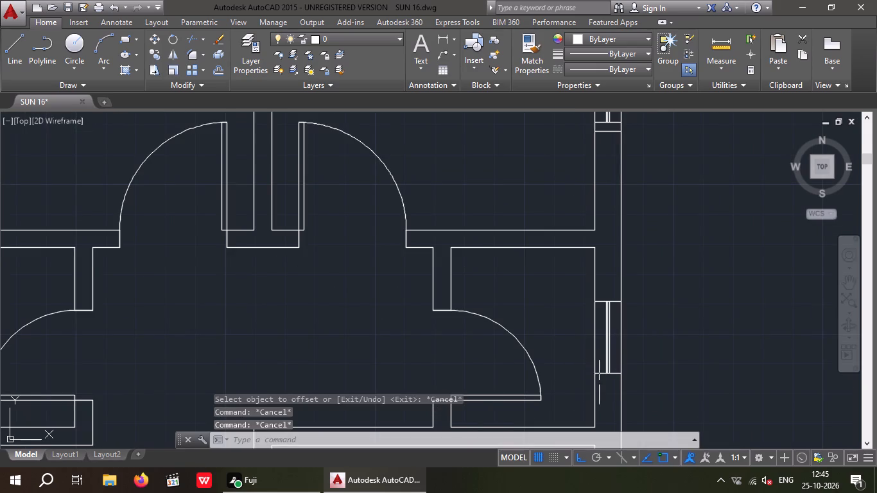
Offset the small right room's window end lines by 3" outward, one above and one below the window.
key(o)
key(Return)
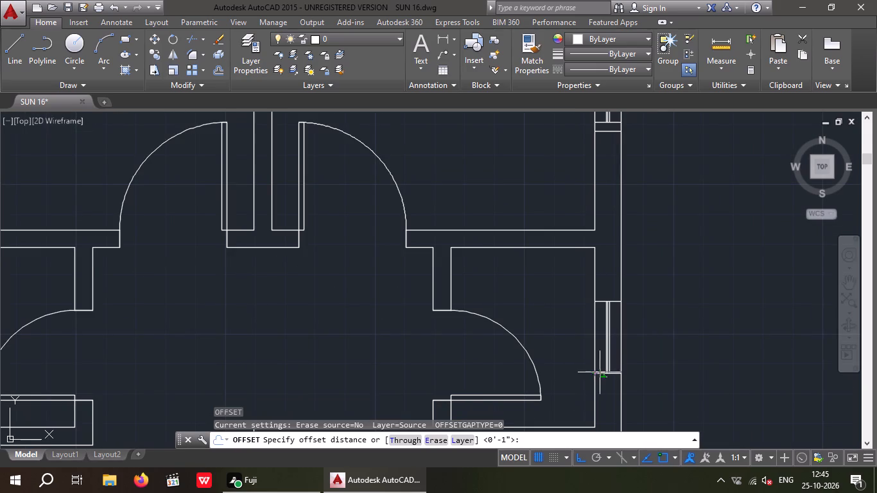
key(3)
key(shift+quotedbl)
key(Return)
scroll(599, 294, up, 2)
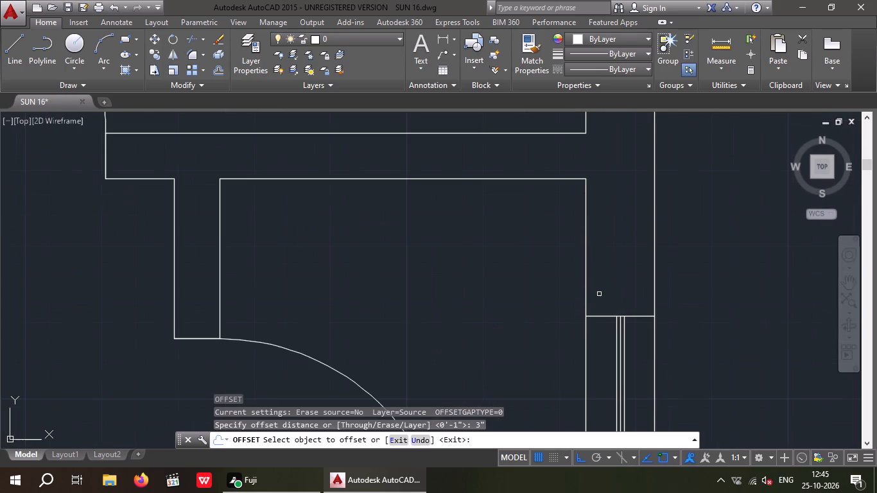
drag(603, 315, 602, 304)
click(596, 281)
scroll(595, 277, down, 4)
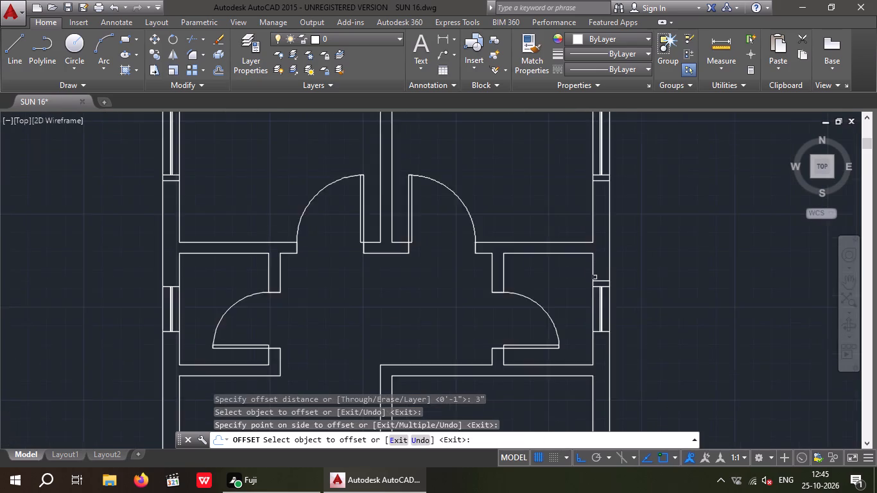
scroll(603, 338, up, 3)
scroll(568, 234, up, 2)
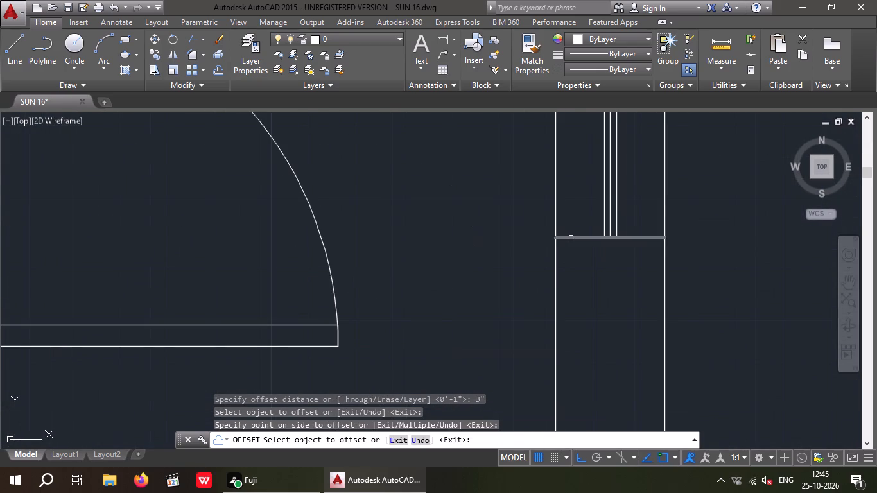
drag(571, 238, 568, 266)
click(566, 283)
scroll(570, 278, down, 2)
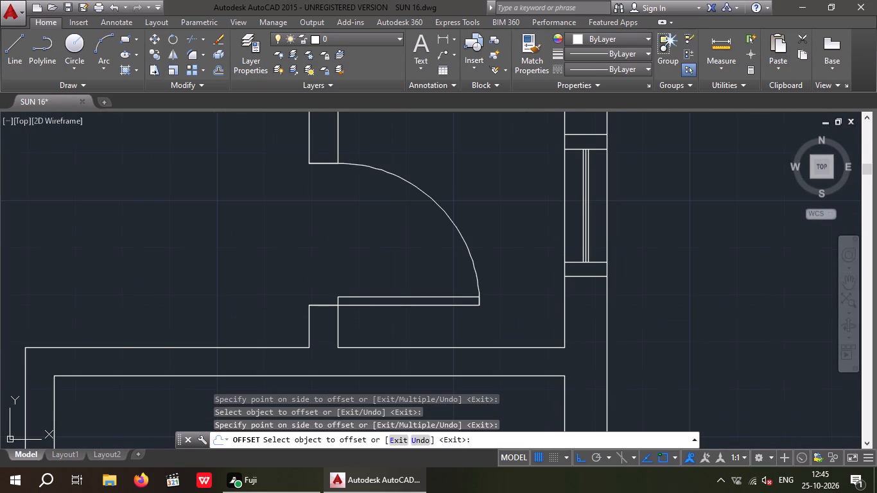
Offset the small left room's window end lines by 3" outward, above and below, and end the Offset command.
middle_drag(516, 324, 586, 312)
scroll(569, 311, down, 1)
middle_drag(371, 322, 566, 322)
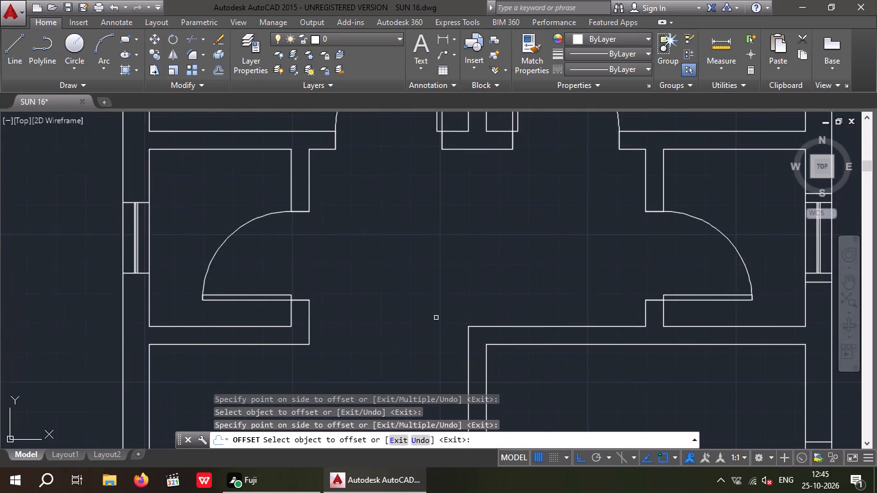
scroll(436, 318, down, 1)
scroll(238, 245, up, 3)
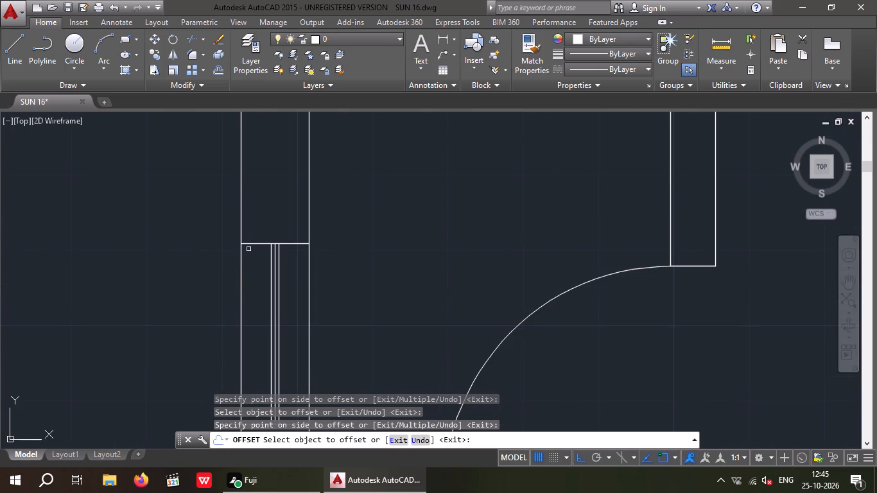
click(254, 244)
click(253, 227)
scroll(253, 227, down, 5)
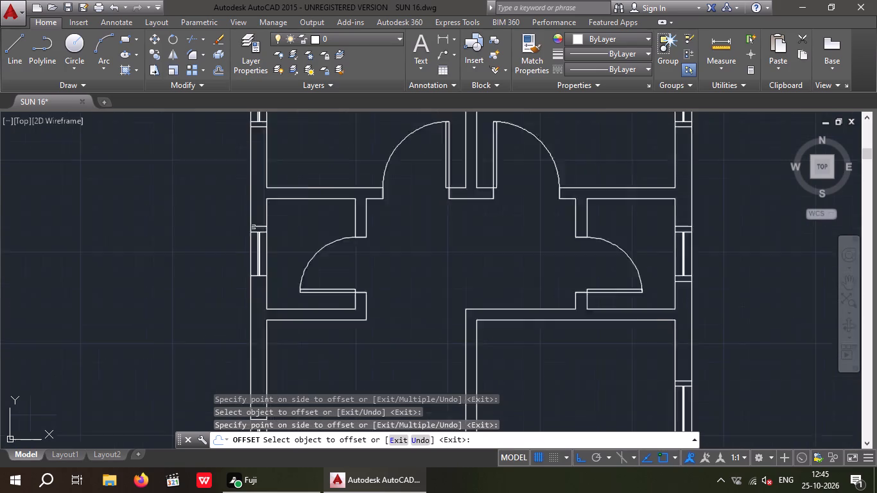
scroll(255, 255, up, 3)
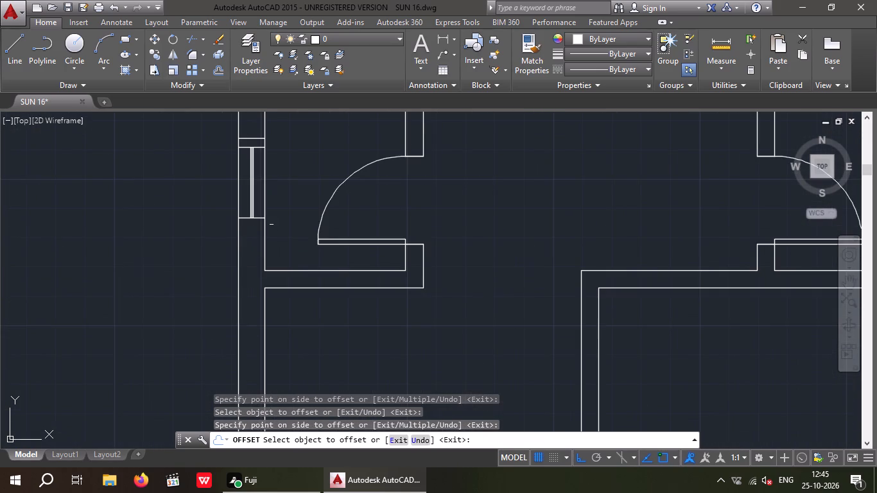
scroll(270, 221, up, 2)
drag(248, 212, 248, 219)
click(251, 241)
scroll(247, 232, down, 2)
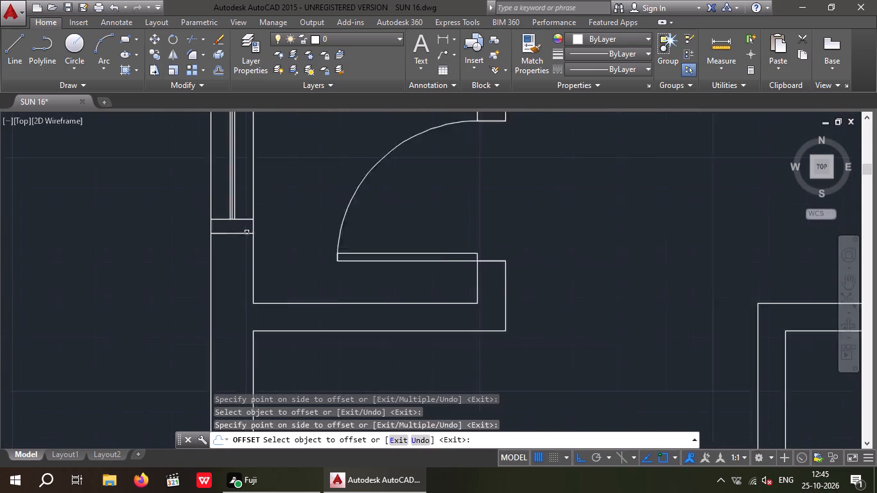
scroll(247, 232, down, 1)
key(Escape)
key(Escape)
Draw a line across the top outer wall from the midpoint of the top-left room's inner wall line.
middle_drag(409, 349, 399, 343)
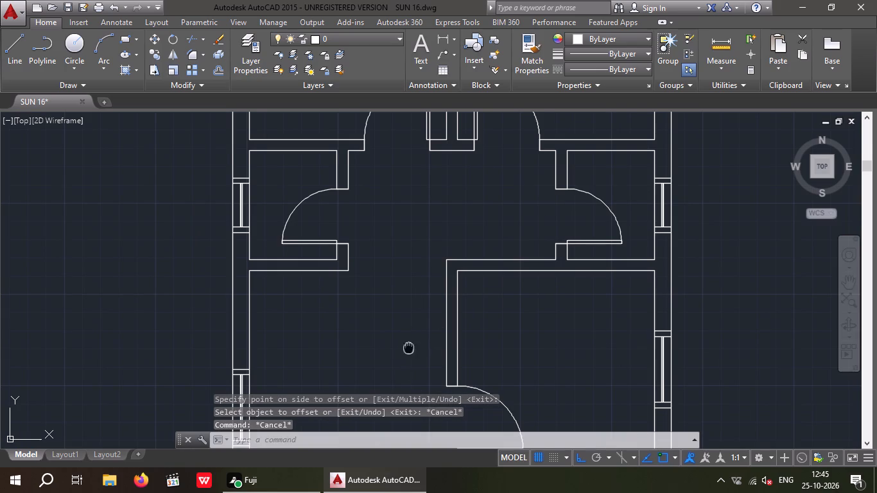
middle_drag(399, 343, 325, 333)
scroll(321, 313, down, 2)
middle_drag(320, 314, 306, 300)
scroll(309, 285, down, 1)
middle_drag(309, 286, 309, 288)
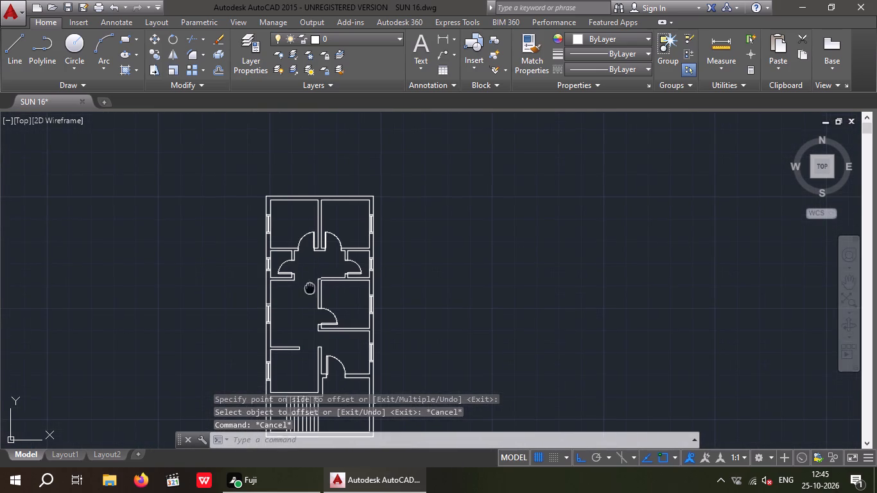
middle_drag(309, 288, 309, 292)
key(l)
key(space)
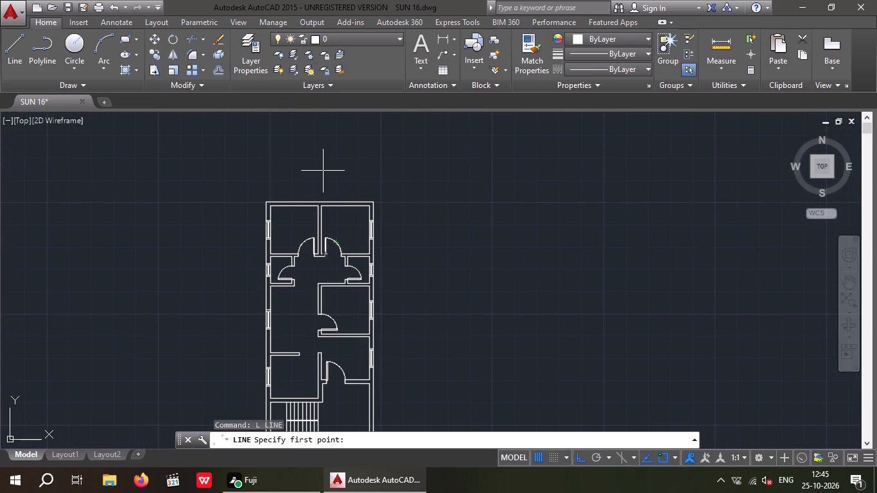
scroll(291, 193, up, 2)
click(296, 223)
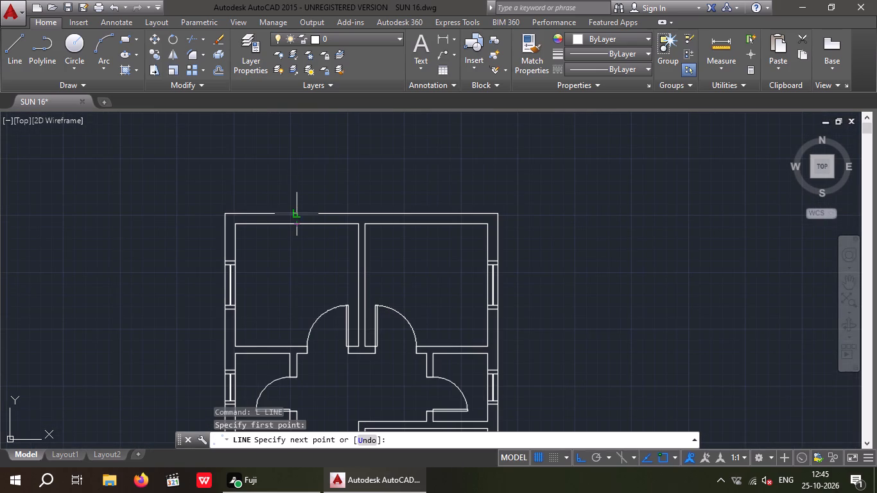
scroll(296, 214, up, 3)
click(297, 207)
key(space)
scroll(299, 208, down, 2)
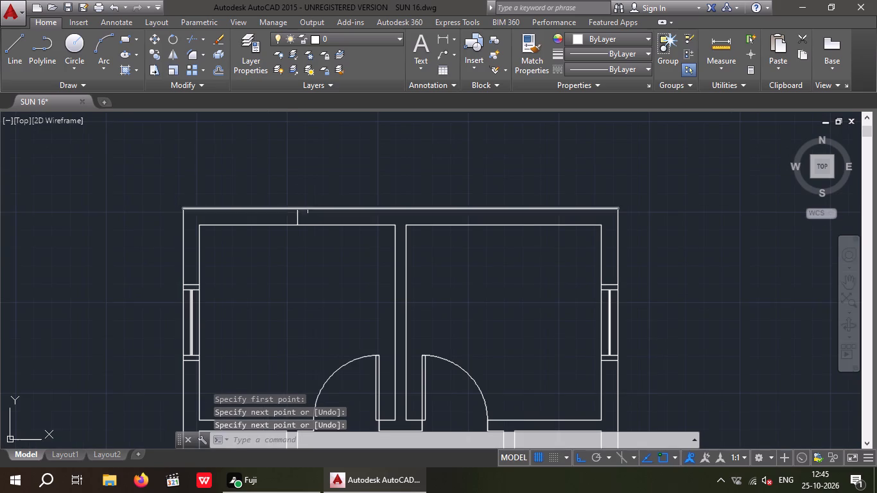
Draw a line across the top outer wall from the midpoint of the top-right room's inner wall line.
key(space)
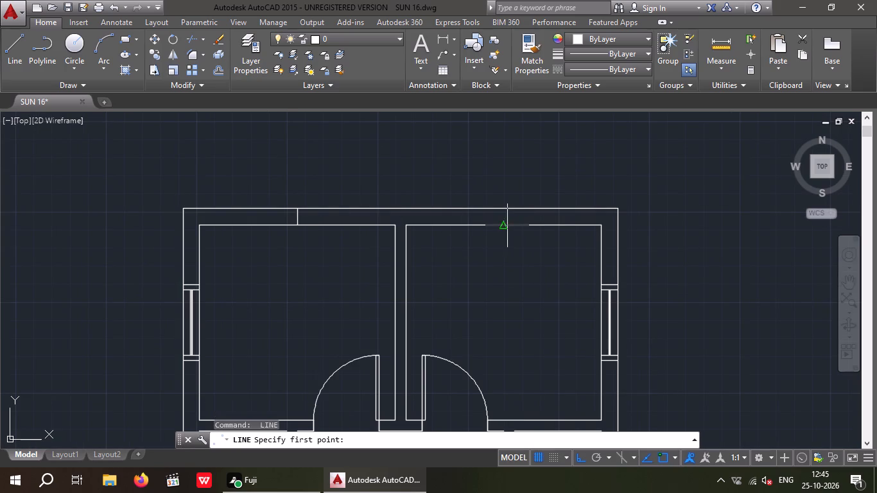
click(504, 225)
scroll(499, 214, up, 2)
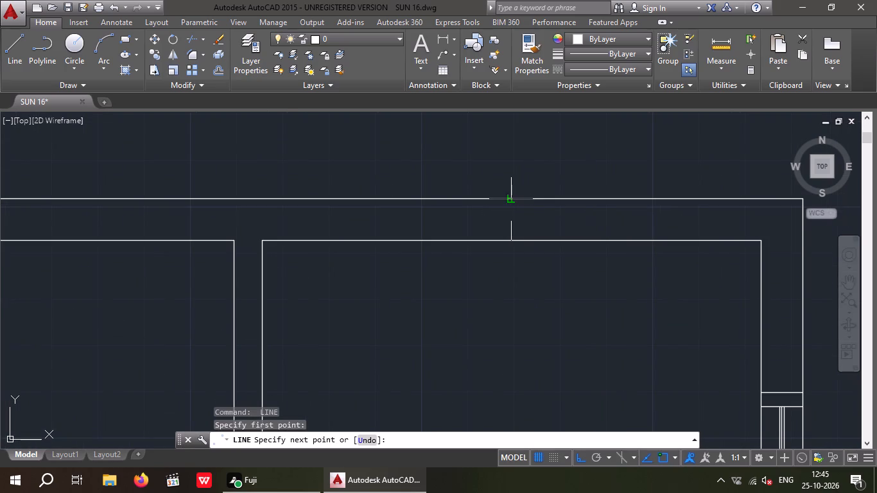
click(511, 198)
key(space)
scroll(481, 221, down, 2)
Draw a horizontal line outward from the right outer wall at the window of the middle right room.
middle_drag(474, 259, 461, 227)
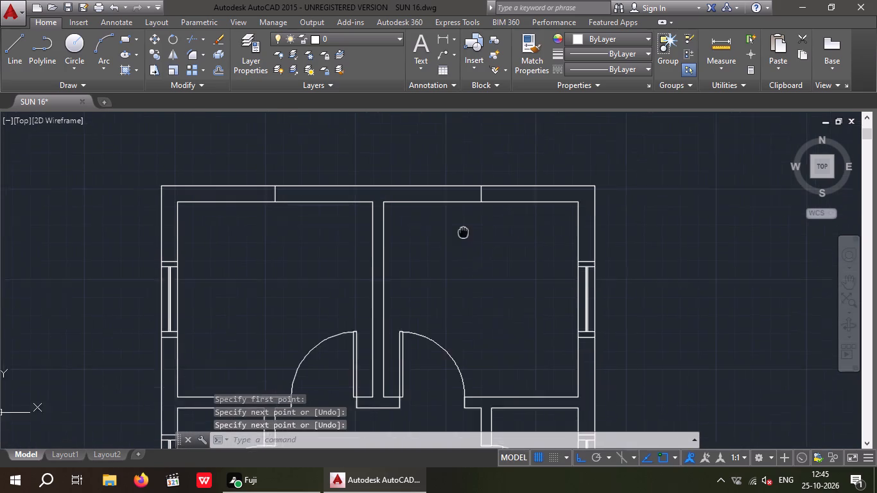
middle_drag(461, 227, 460, 225)
scroll(453, 216, down, 2)
middle_drag(462, 363, 444, 272)
scroll(478, 291, up, 3)
key(space)
drag(496, 263, 513, 263)
click(627, 255)
key(space)
scroll(603, 249, down, 3)
middle_drag(605, 275, 555, 297)
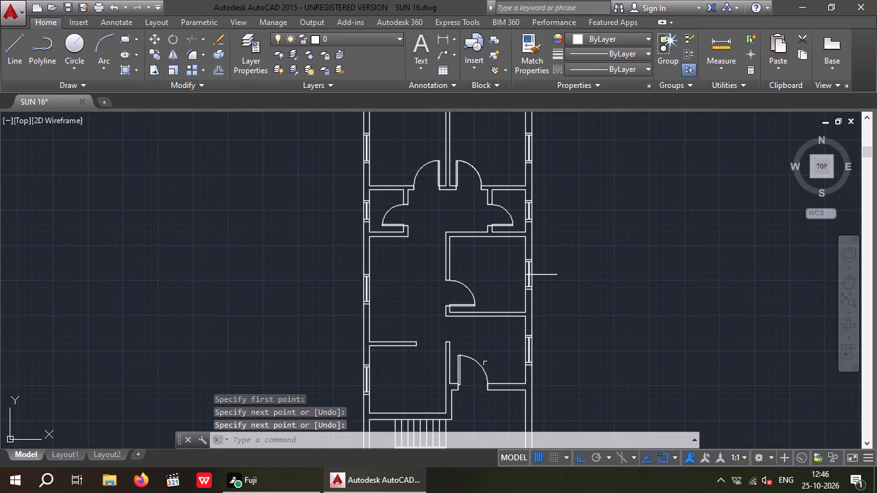
Offset the bottom and left inner wall lines of the room above the staircase by 2'6" into the room.
middle_drag(374, 373, 366, 350)
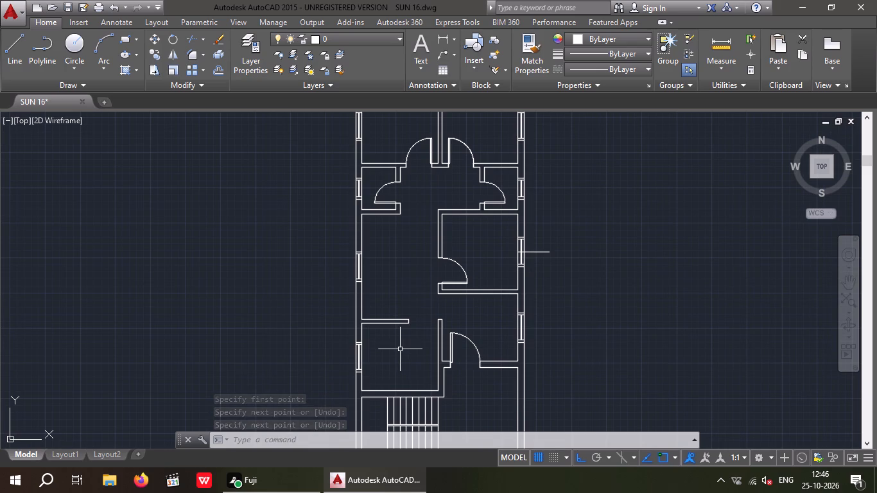
key(Escape)
key(Escape)
key(Escape)
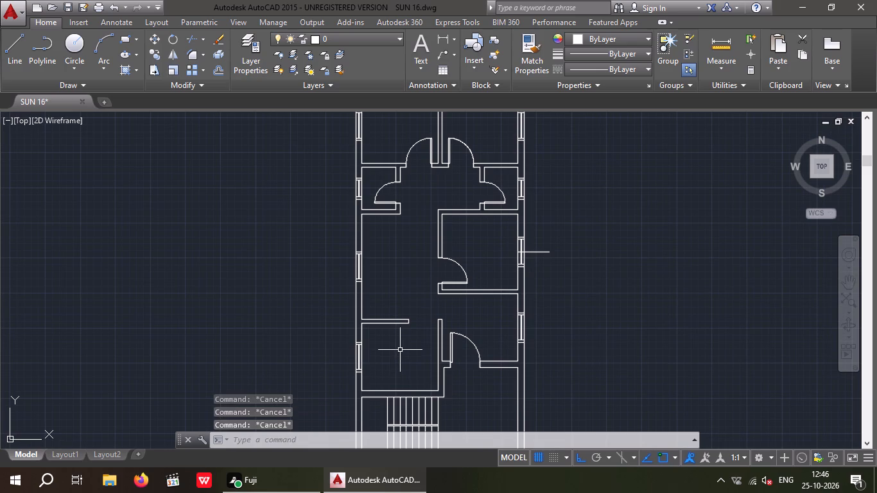
key(o)
key(Return)
text(2')
text(6")
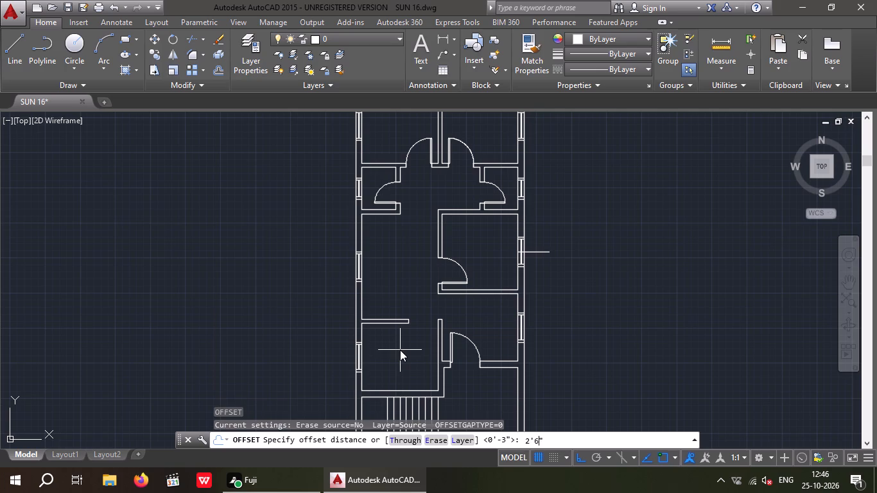
key(Return)
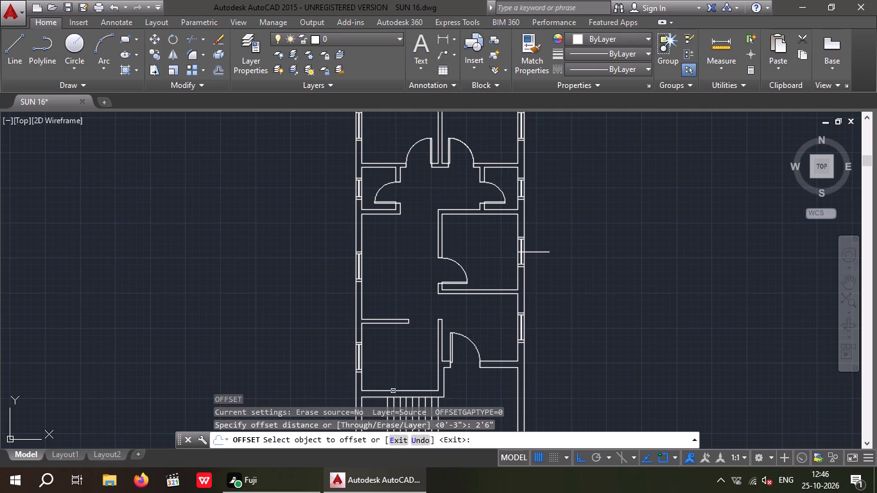
scroll(381, 390, up, 1)
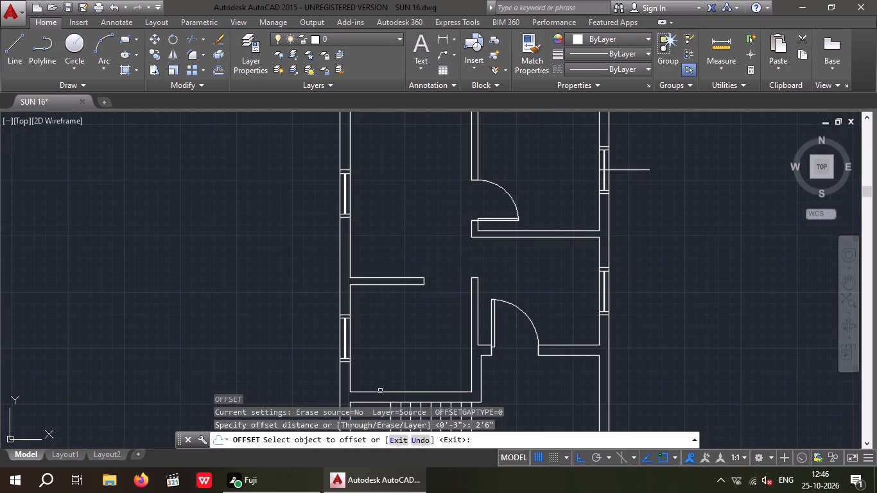
click(379, 393)
click(389, 361)
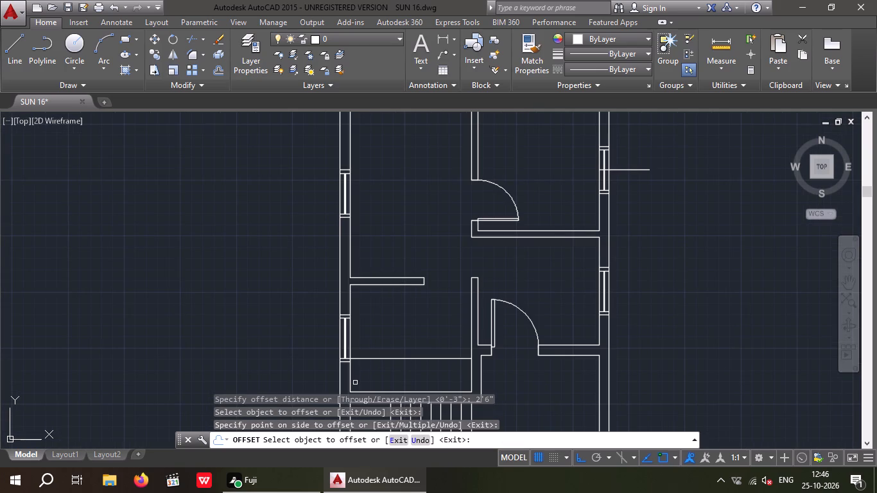
drag(349, 384, 356, 384)
click(381, 381)
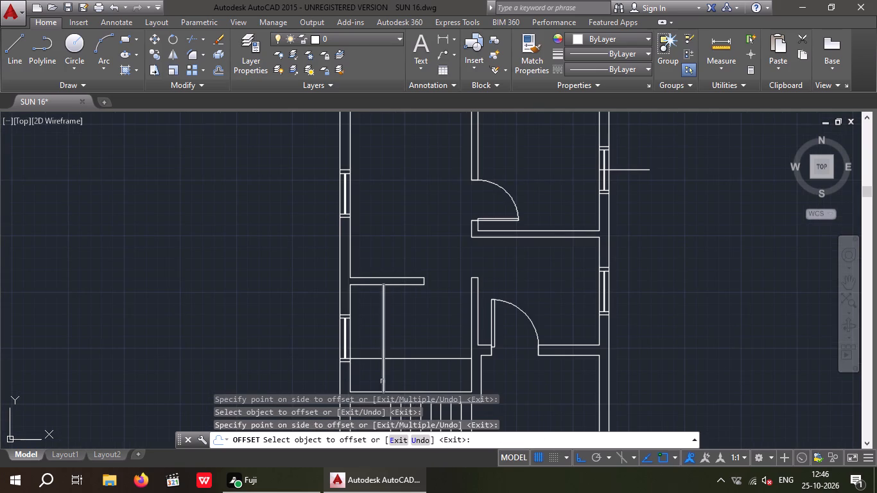
key(Escape)
key(Escape)
key(Escape)
key(Escape)
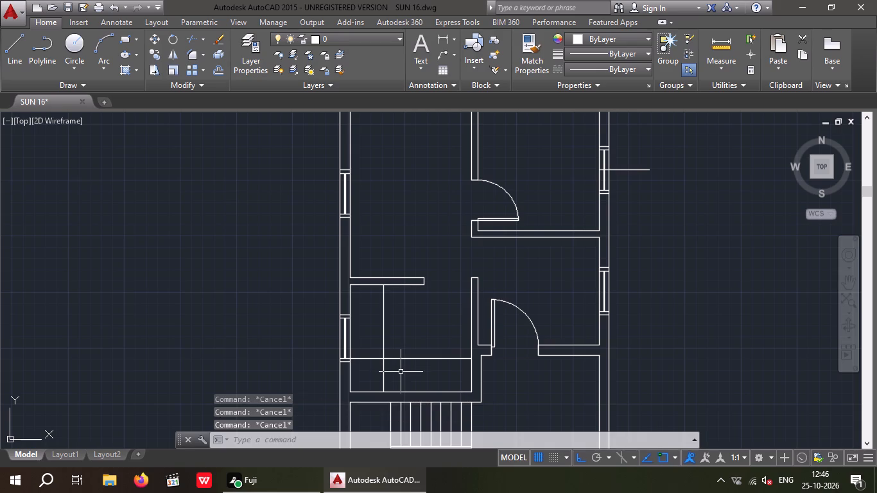
Trim the crossing ends of the two offset lines so they form an L-shaped counter outline.
key(t)
key(Escape)
key(Escape)
key(t)
key(r)
key(space)
key(space)
scroll(394, 383, up, 3)
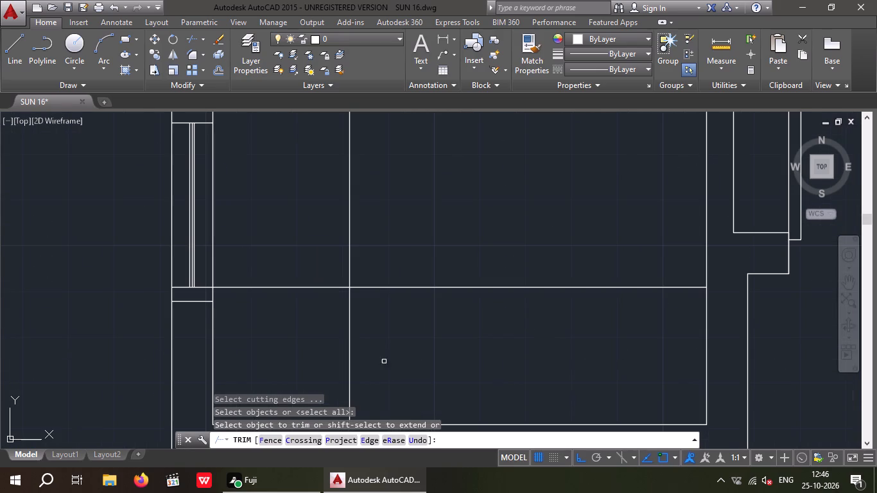
drag(396, 335, 276, 363)
click(276, 363)
drag(300, 365, 286, 350)
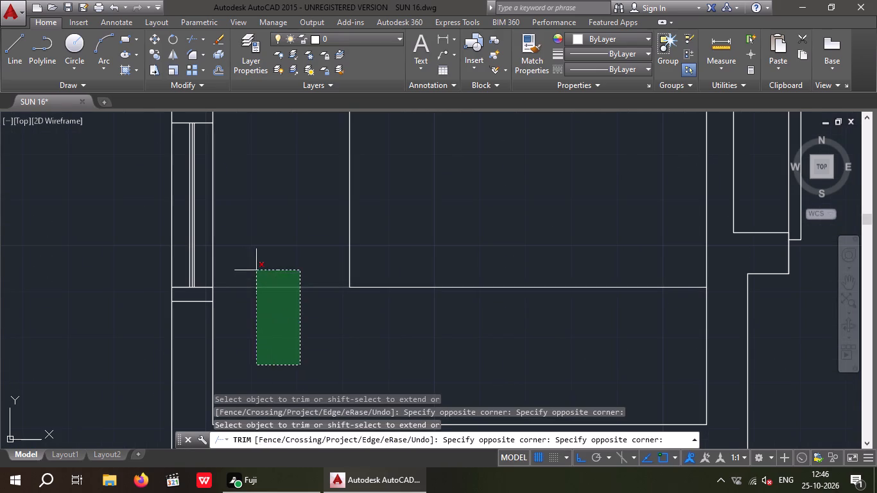
click(256, 270)
scroll(256, 272, down, 3)
middle_drag(279, 301, 415, 282)
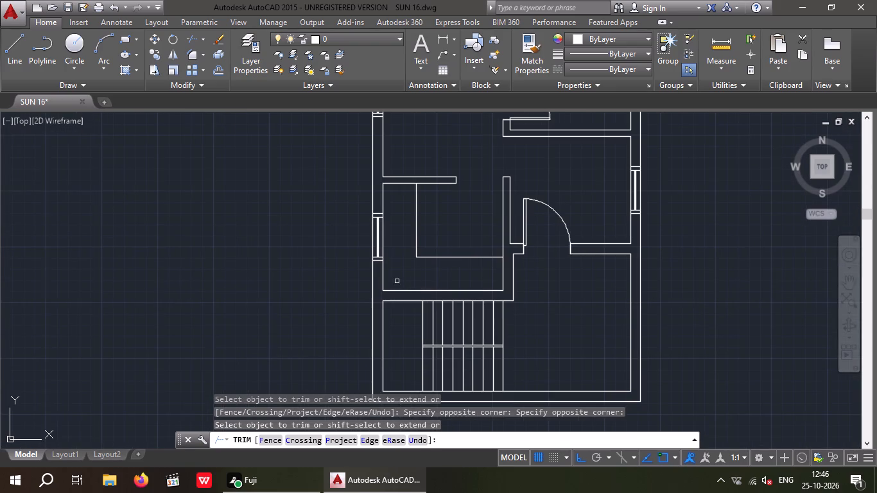
key(Escape)
key(Escape)
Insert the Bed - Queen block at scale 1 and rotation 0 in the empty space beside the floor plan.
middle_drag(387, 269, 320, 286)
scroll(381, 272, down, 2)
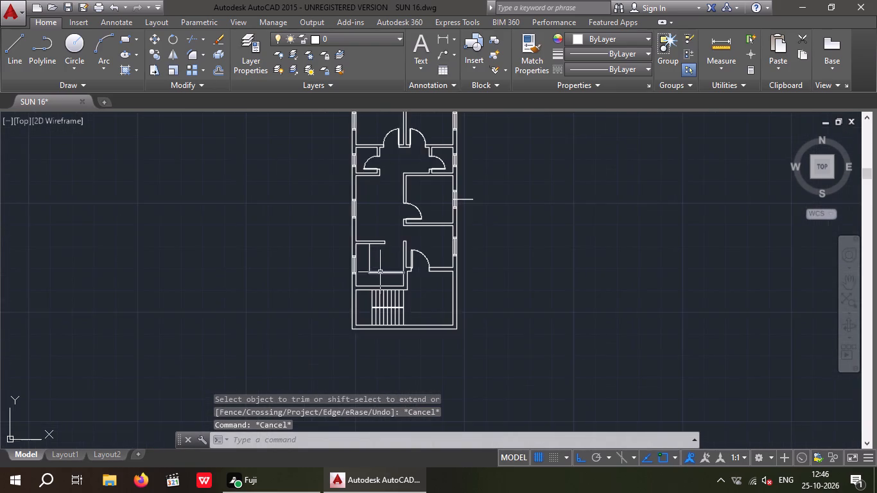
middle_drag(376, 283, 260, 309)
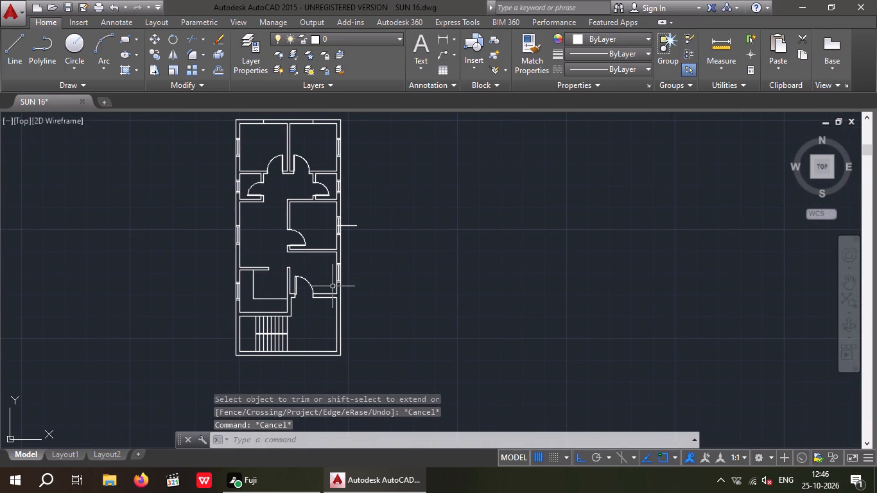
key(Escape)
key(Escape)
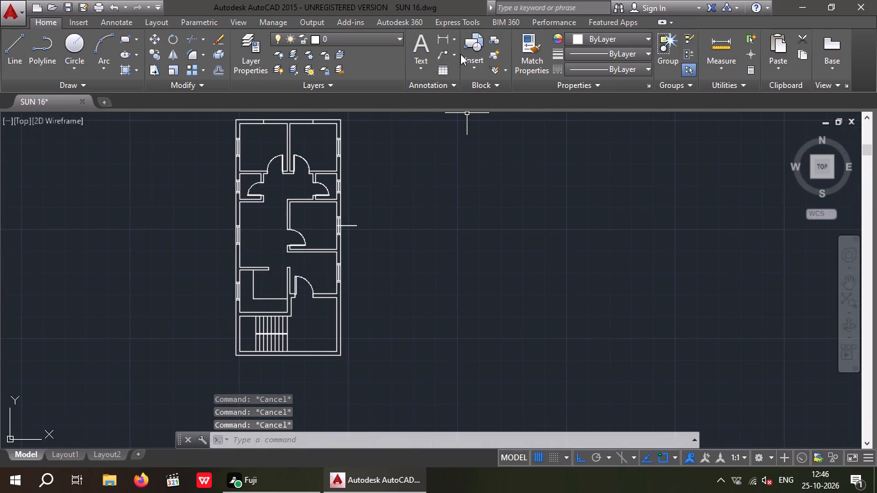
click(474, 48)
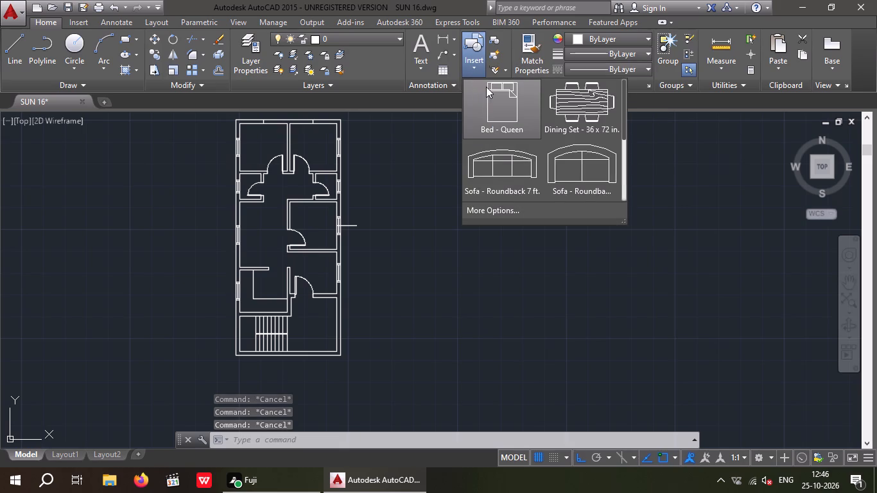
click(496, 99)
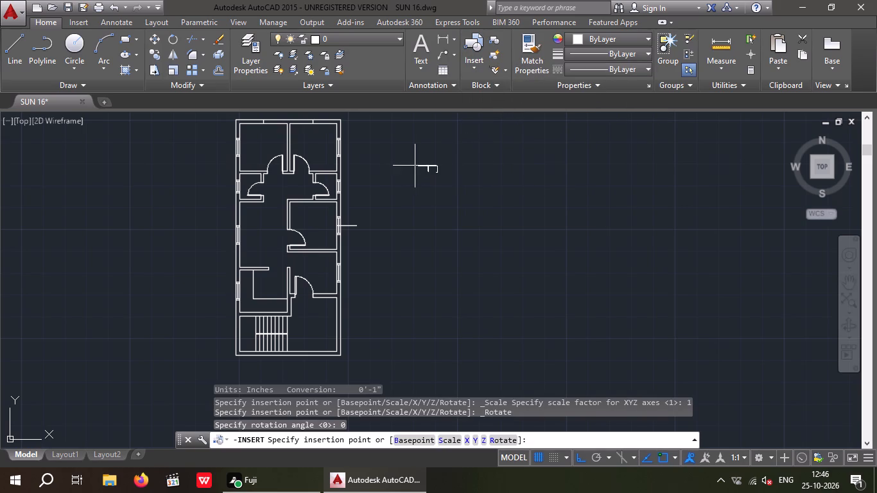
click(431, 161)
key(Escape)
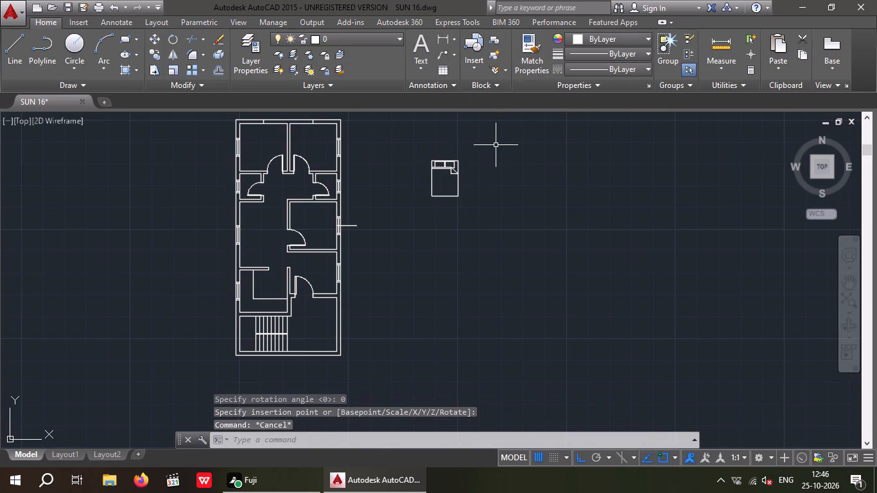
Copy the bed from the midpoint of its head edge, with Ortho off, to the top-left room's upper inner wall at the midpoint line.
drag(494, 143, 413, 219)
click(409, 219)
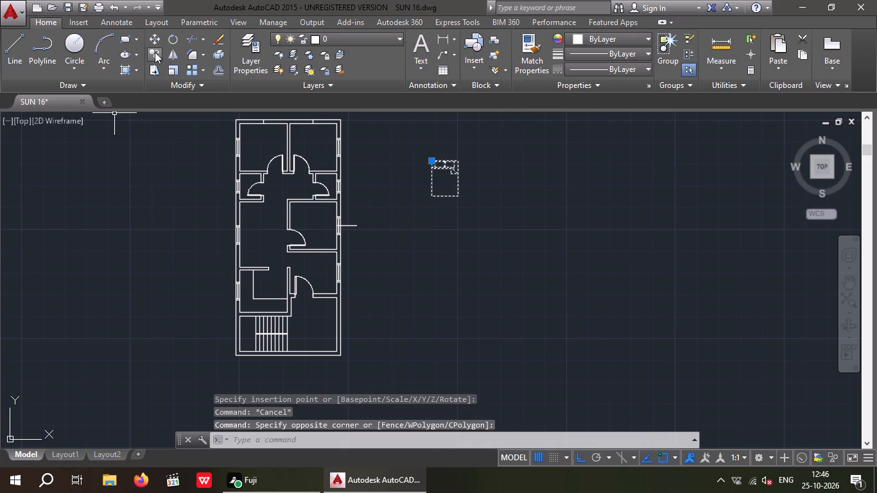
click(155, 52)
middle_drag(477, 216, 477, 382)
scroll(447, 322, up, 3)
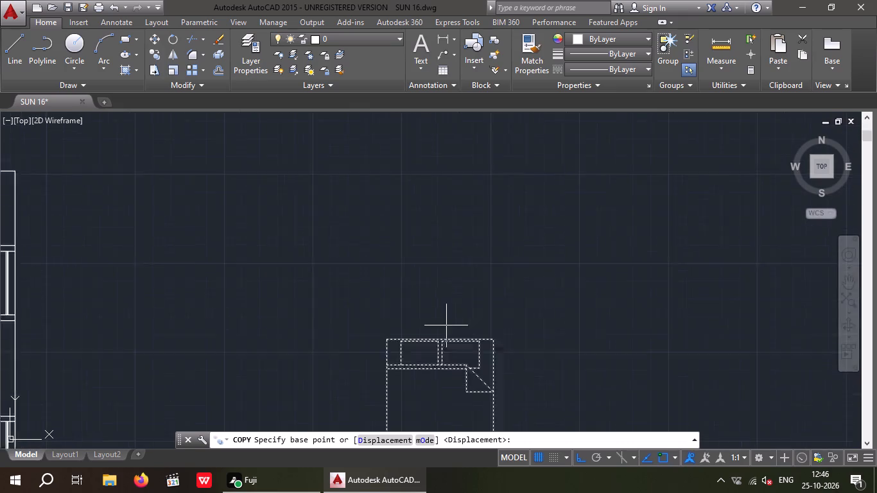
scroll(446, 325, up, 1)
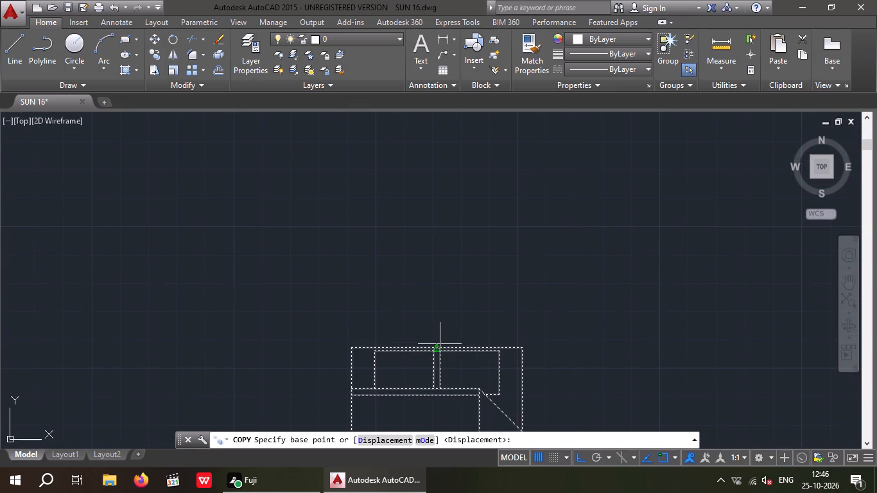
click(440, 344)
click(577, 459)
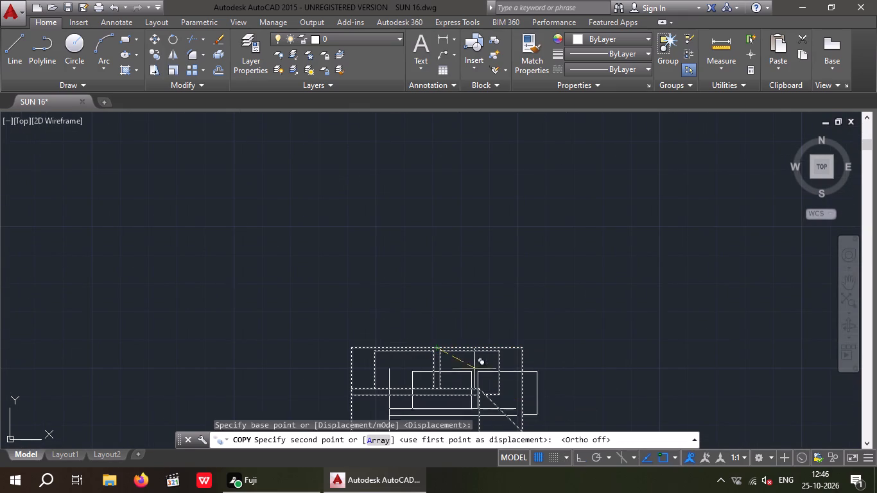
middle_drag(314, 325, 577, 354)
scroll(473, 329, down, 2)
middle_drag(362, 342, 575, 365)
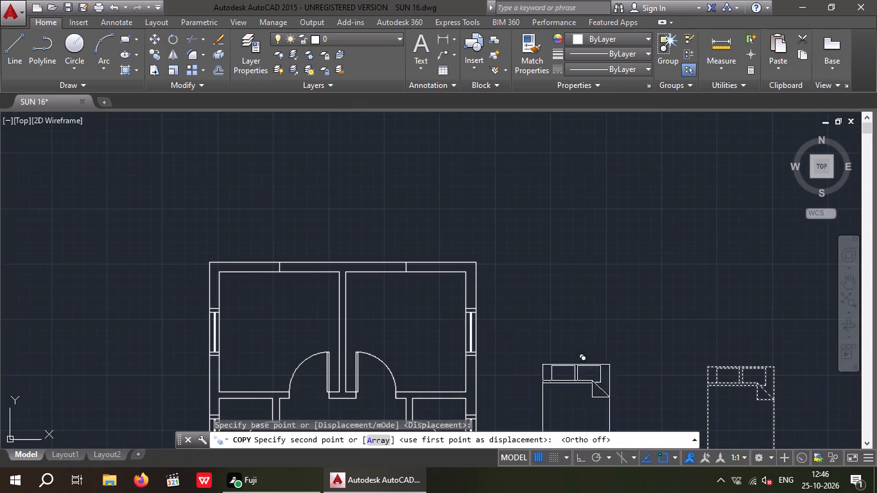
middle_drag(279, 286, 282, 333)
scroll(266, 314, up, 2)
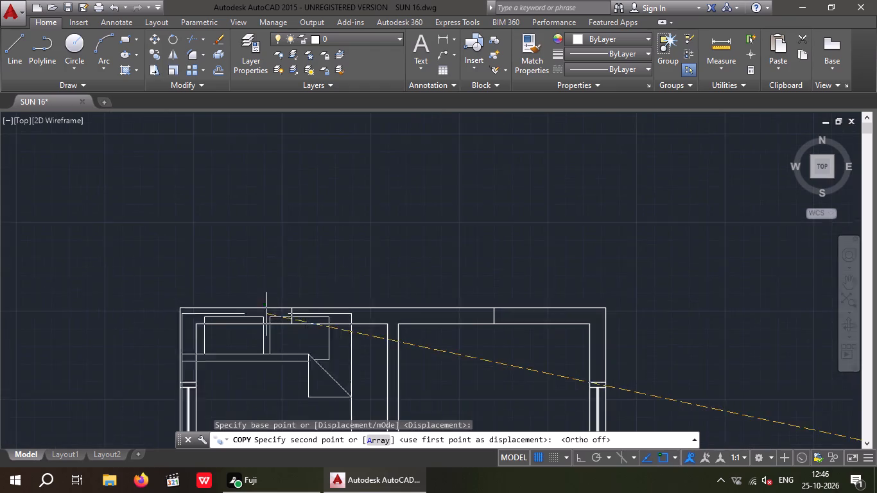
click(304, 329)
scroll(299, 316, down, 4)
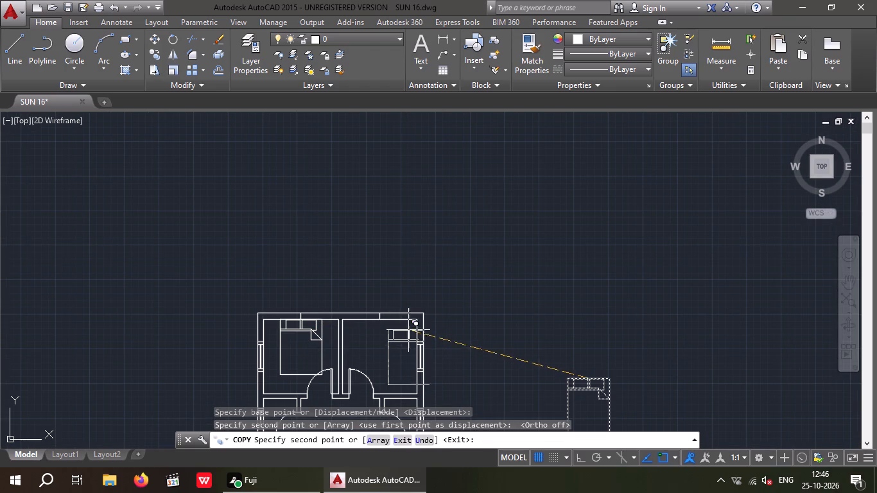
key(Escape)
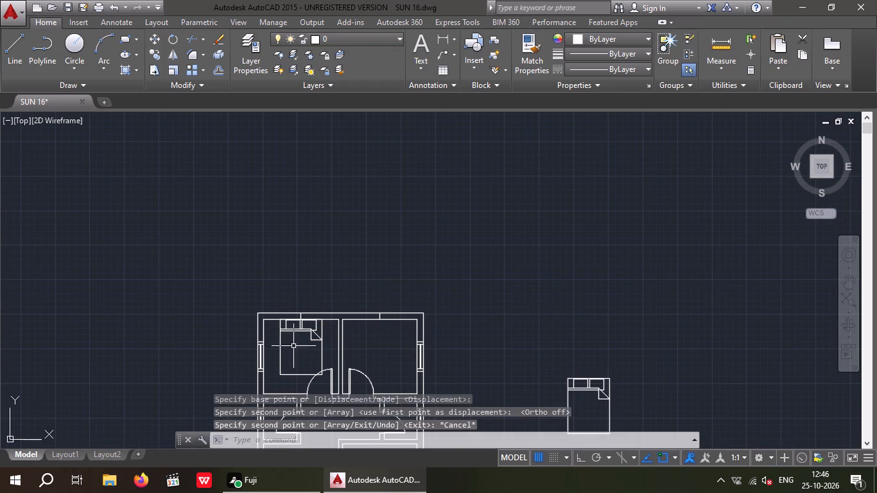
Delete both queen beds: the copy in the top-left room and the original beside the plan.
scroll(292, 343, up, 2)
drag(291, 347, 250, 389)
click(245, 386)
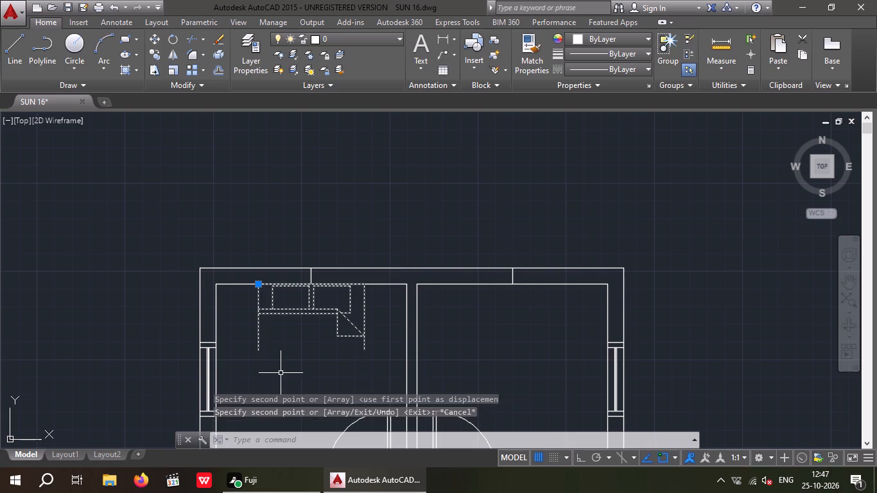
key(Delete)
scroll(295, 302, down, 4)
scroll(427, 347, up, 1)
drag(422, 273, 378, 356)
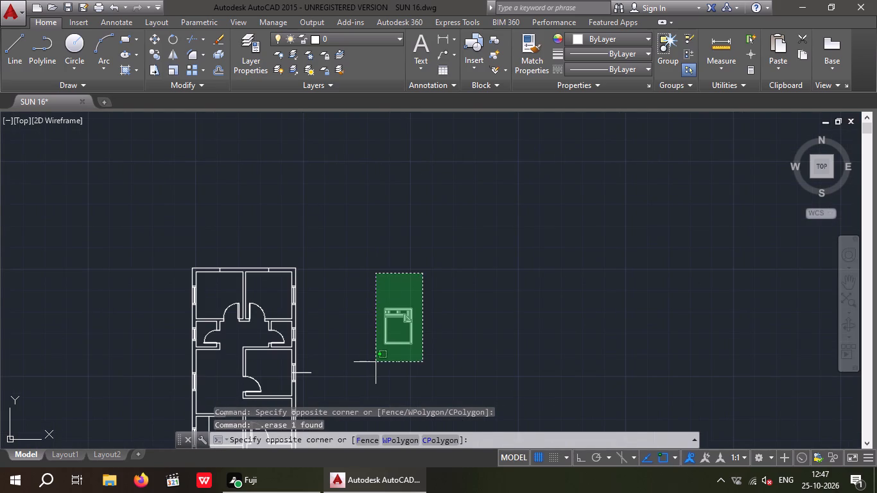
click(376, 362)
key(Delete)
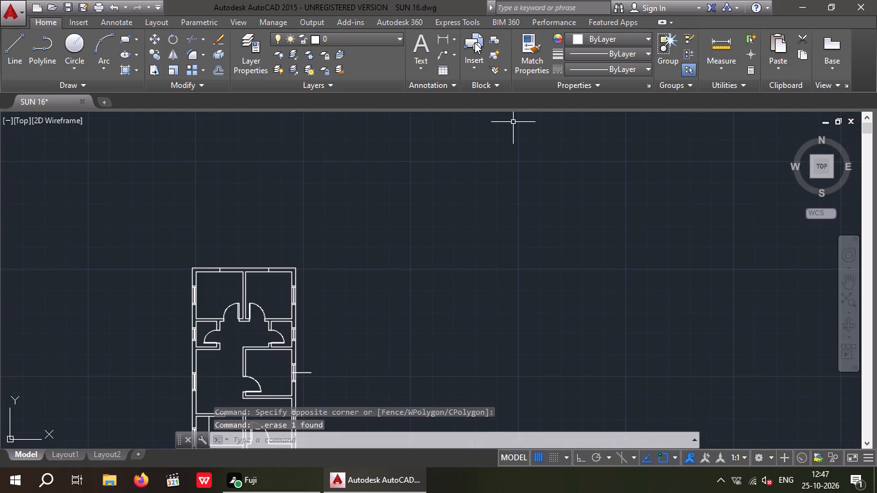
Insert the Bed - Queen block at scale 0.75 in X, Y and Z, with rotation 0, in the empty space beside the floor plan.
click(474, 42)
click(515, 212)
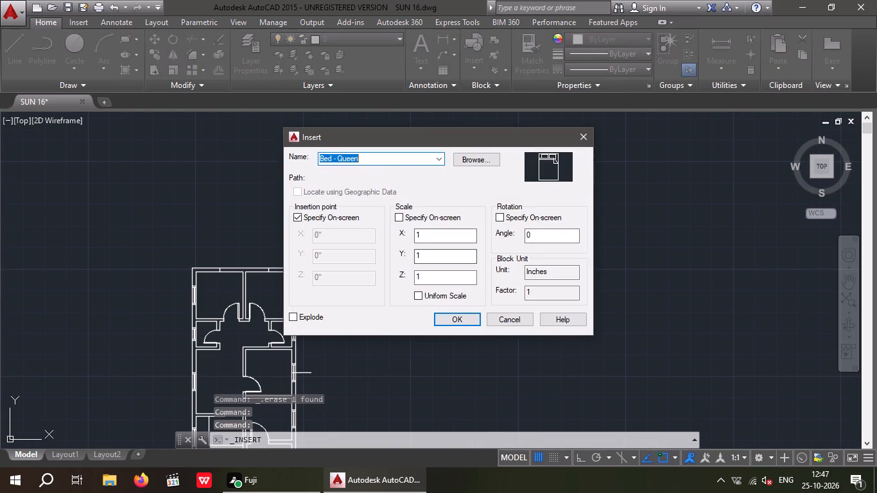
click(421, 238)
key(BackSpace)
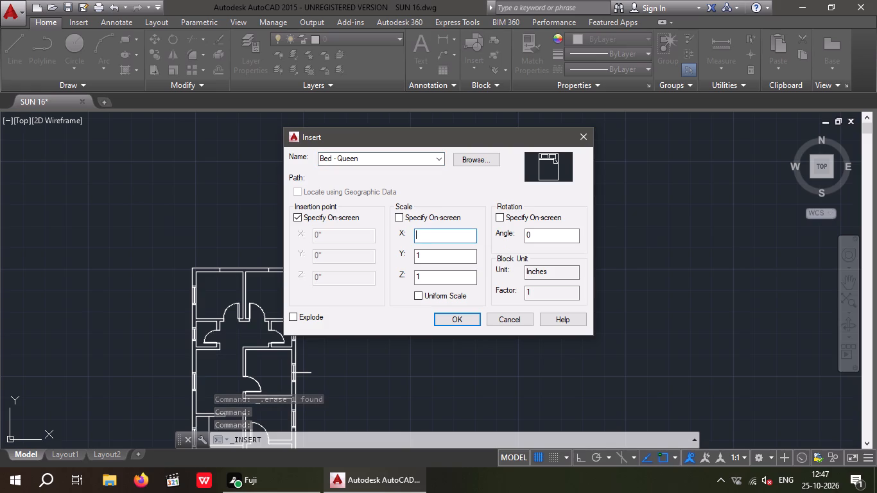
text(0.)
text(75)
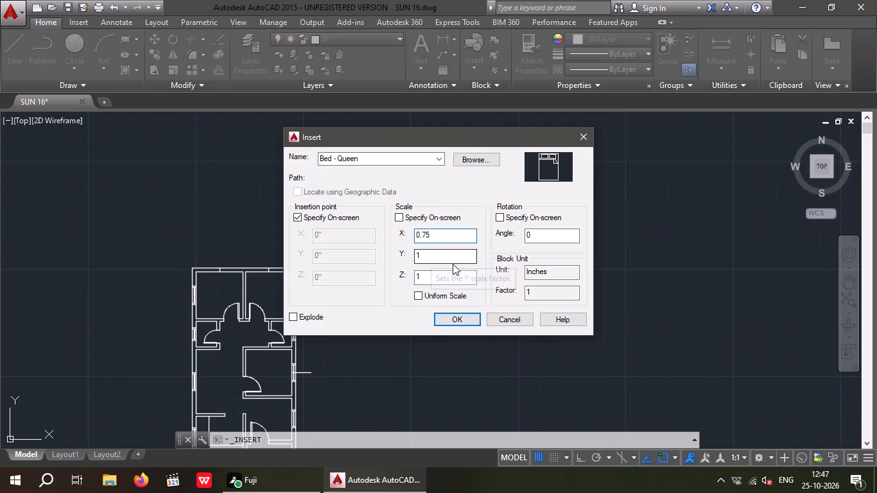
click(438, 257)
key(BackSpace)
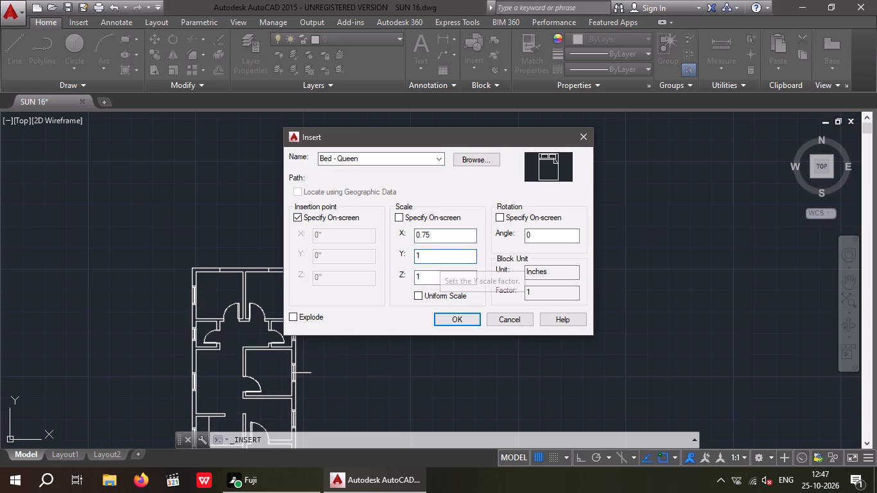
text(0.75)
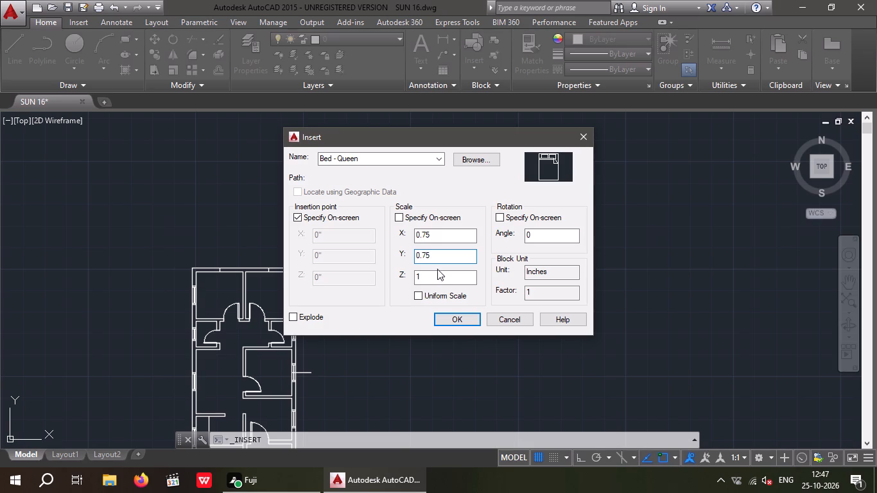
click(424, 277)
key(BackSpace)
text(0.75)
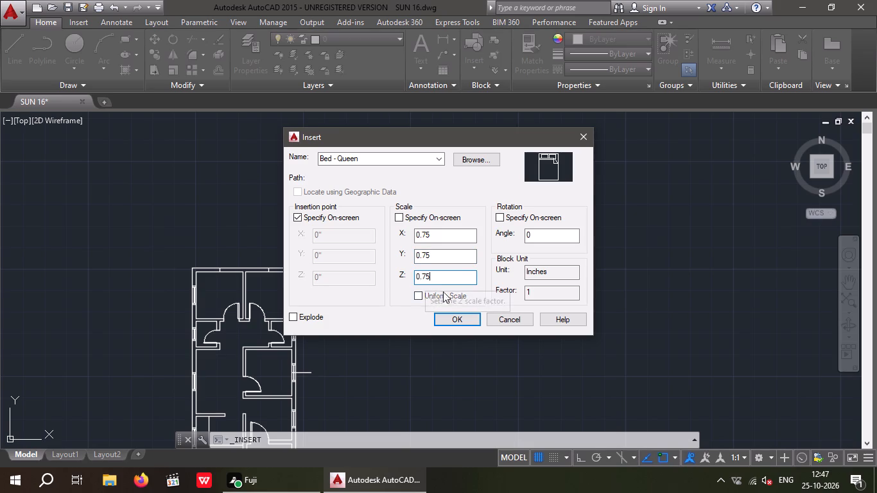
click(458, 318)
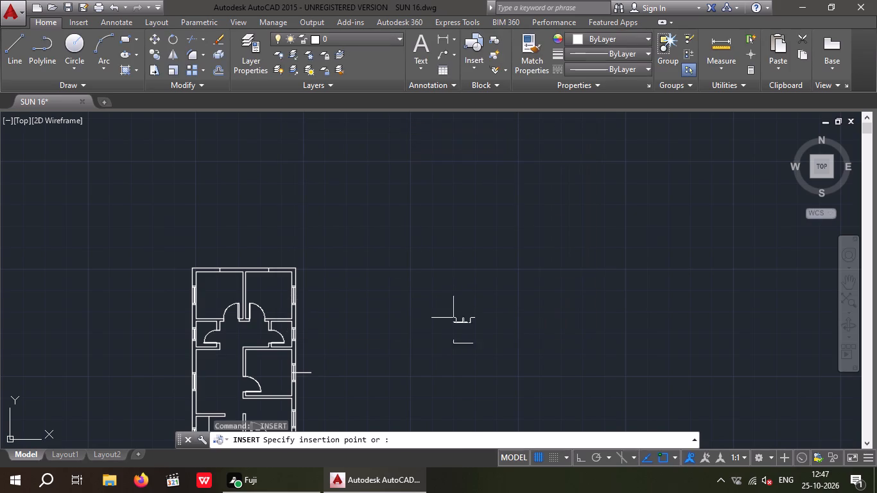
click(383, 282)
key(Escape)
Copy the bed from its head edge's midpoint to the upper inner walls of both top rooms, at their short midpoint lines.
drag(428, 255, 389, 328)
click(379, 333)
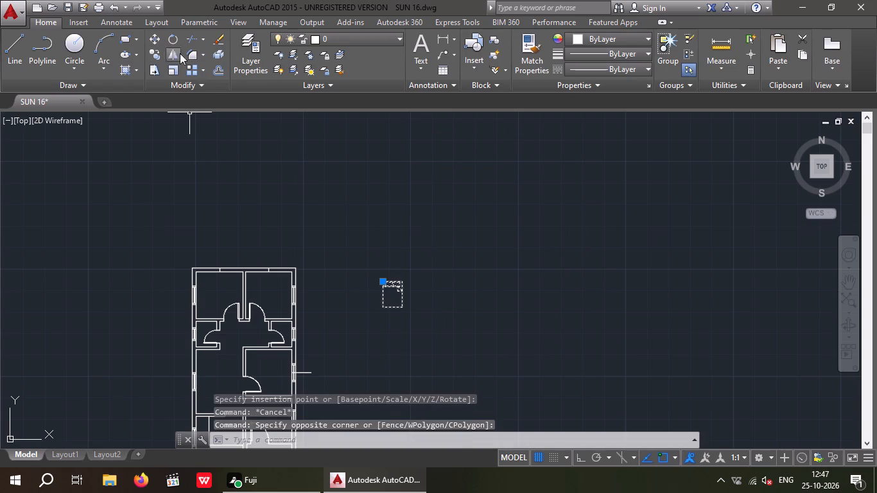
click(156, 51)
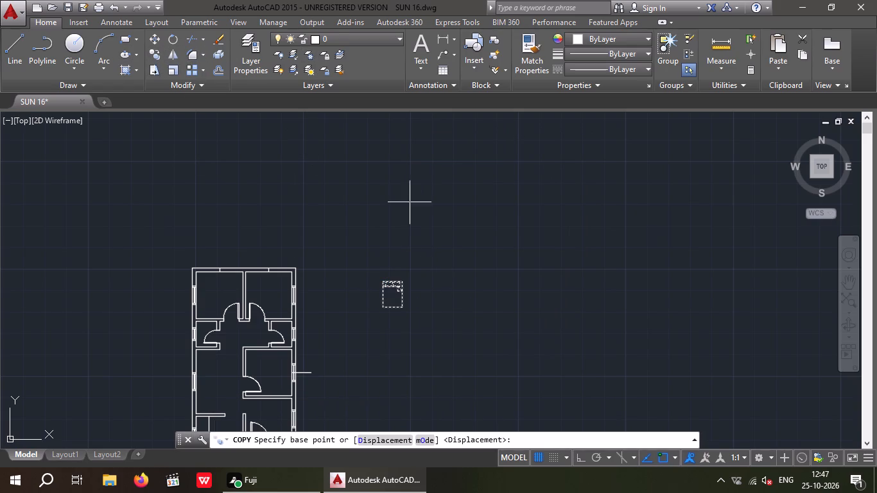
scroll(397, 275, up, 5)
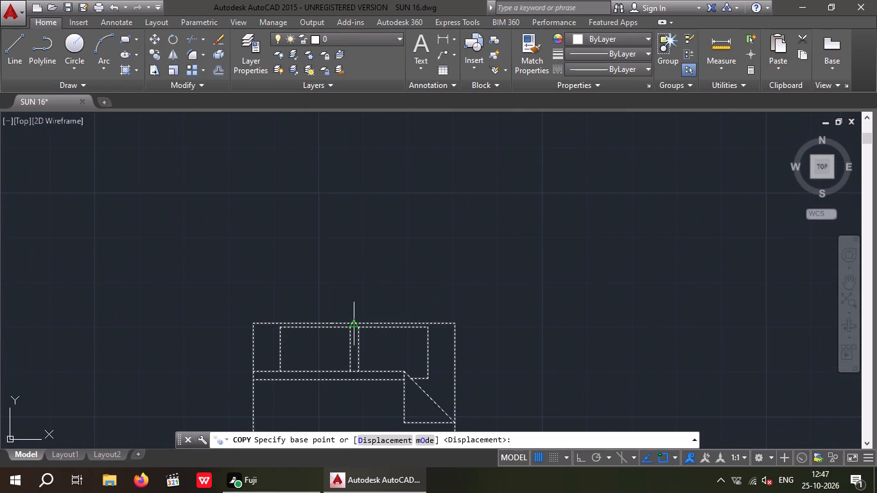
click(351, 324)
middle_drag(378, 223, 587, 180)
scroll(487, 201, down, 1)
scroll(543, 193, down, 2)
middle_drag(365, 264, 571, 225)
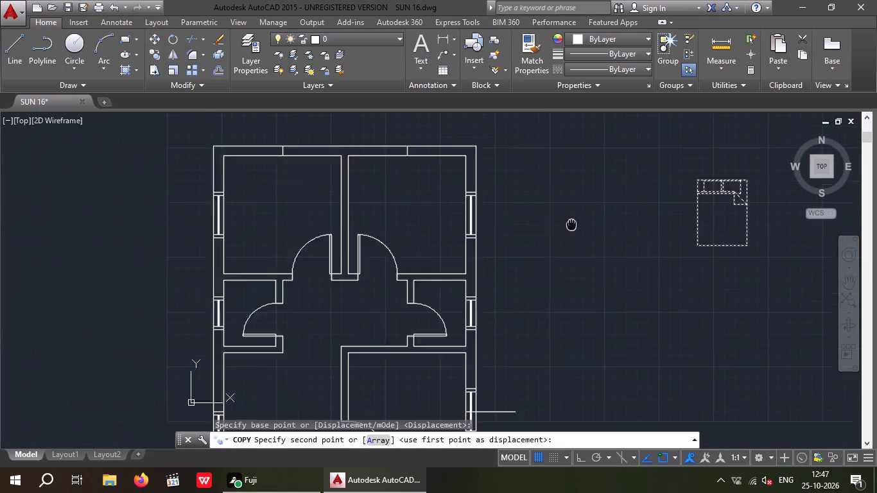
middle_drag(571, 225, 620, 234)
scroll(338, 150, up, 3)
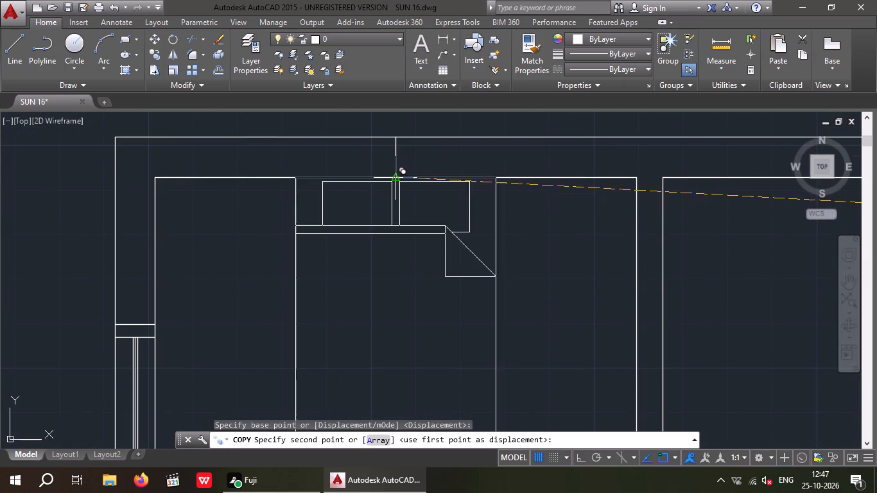
click(395, 178)
scroll(384, 164, down, 3)
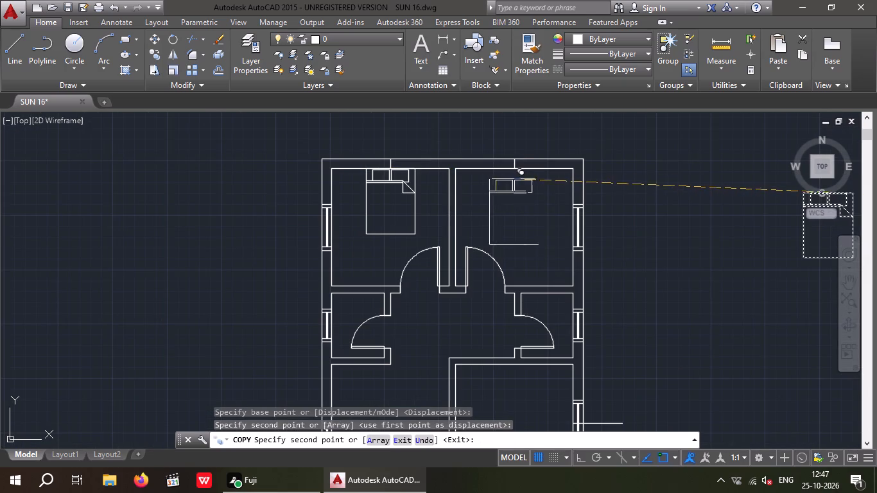
scroll(512, 181, up, 3)
click(522, 133)
key(Escape)
Delete the two short midpoint lines in the top wall above the beds.
scroll(525, 157, down, 1)
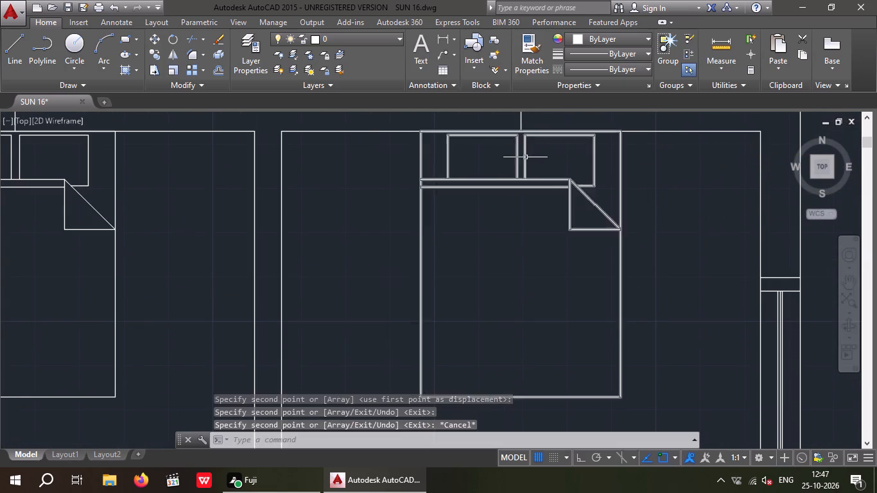
scroll(526, 158, down, 1)
middle_drag(527, 216, 526, 271)
scroll(511, 214, up, 2)
drag(552, 205, 518, 211)
click(517, 209)
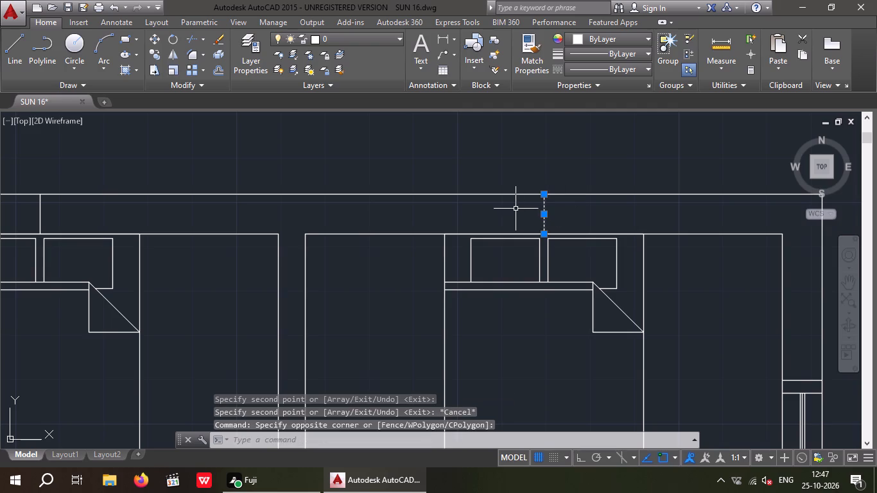
middle_drag(315, 215, 467, 209)
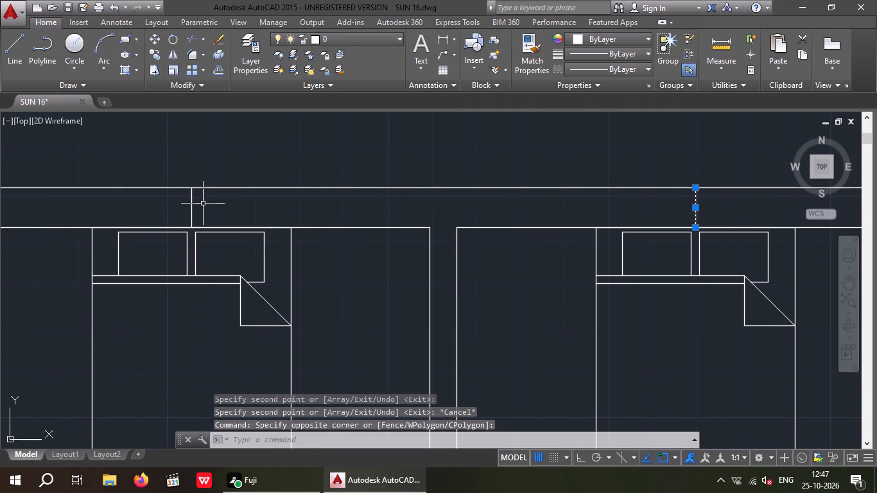
drag(201, 202, 175, 211)
click(173, 209)
key(Delete)
Rotate the spare bed beside the plan 90° clockwise with Ortho on, so its head faces the plan's right side.
scroll(162, 172, down, 3)
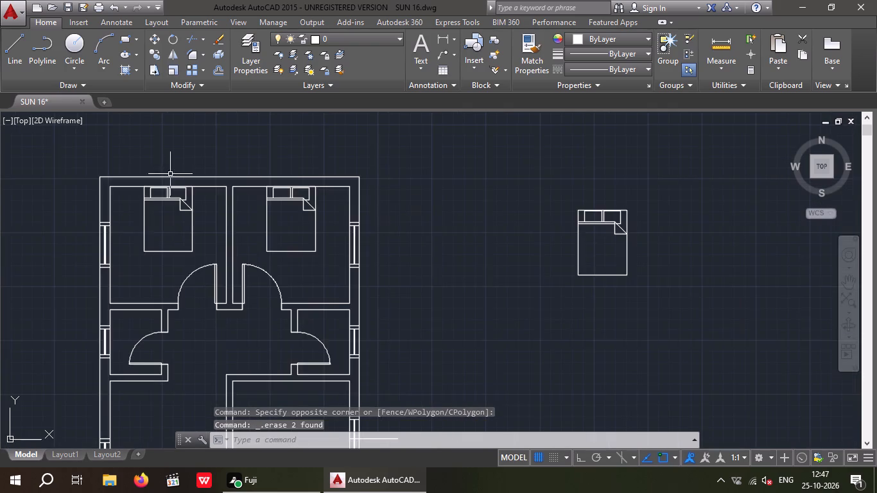
scroll(299, 193, down, 1)
middle_drag(214, 200, 194, 203)
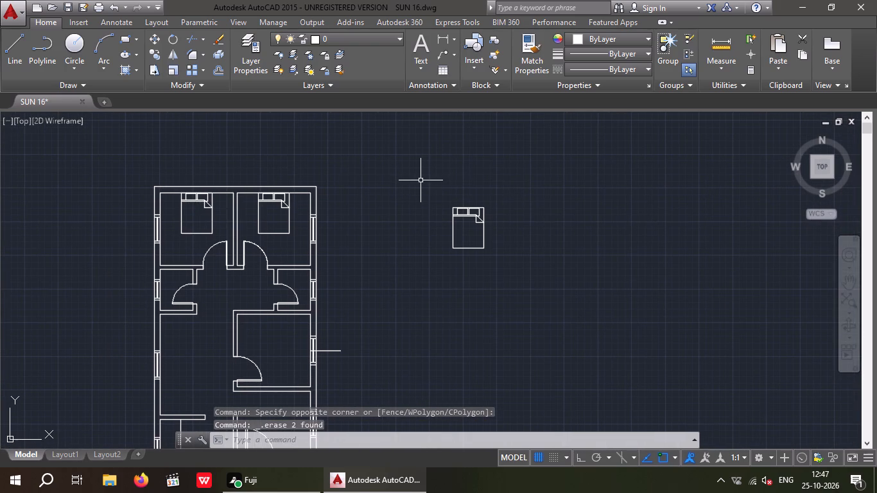
drag(422, 180, 510, 180)
click(550, 277)
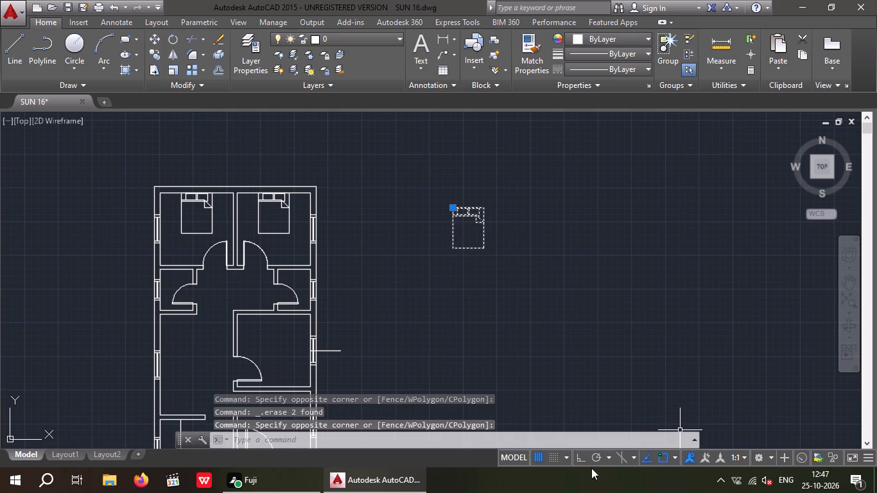
click(584, 458)
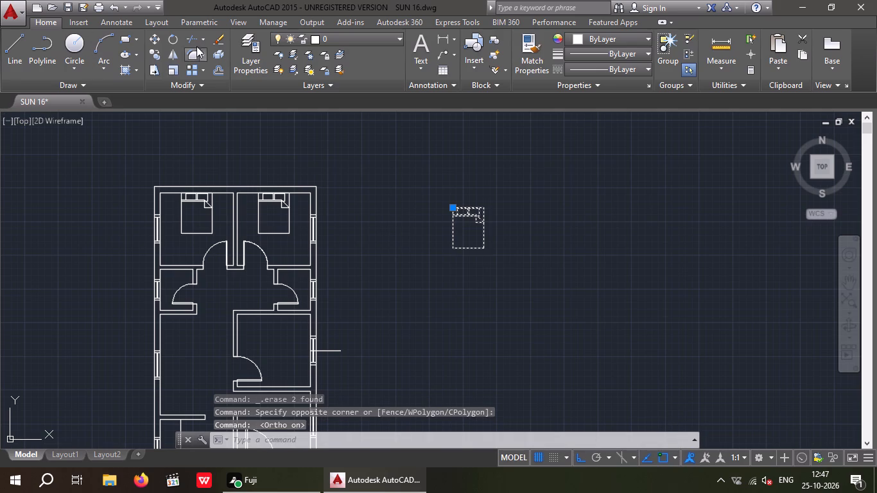
click(170, 39)
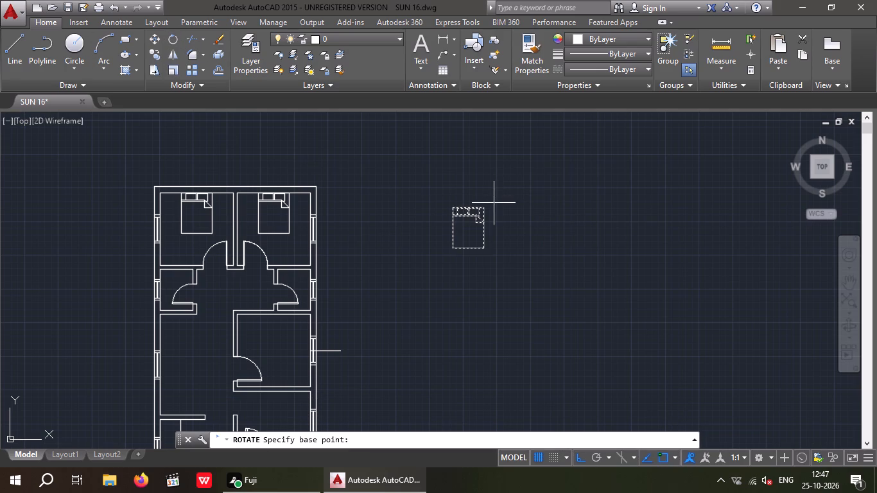
drag(485, 204, 501, 220)
click(468, 306)
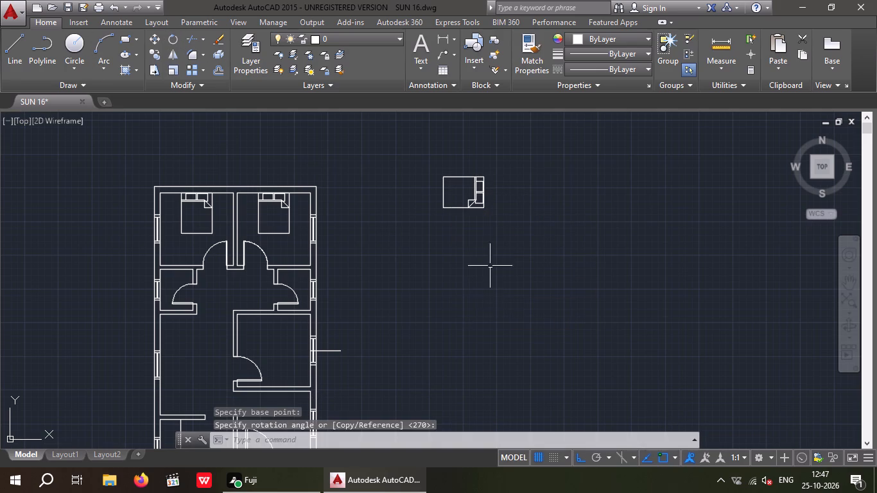
key(Escape)
Move the rotated bed, Ortho off, from its head edge's midpoint to the middle-right room's inner window wall at the horizontal midpoint line.
drag(507, 260, 457, 199)
click(430, 139)
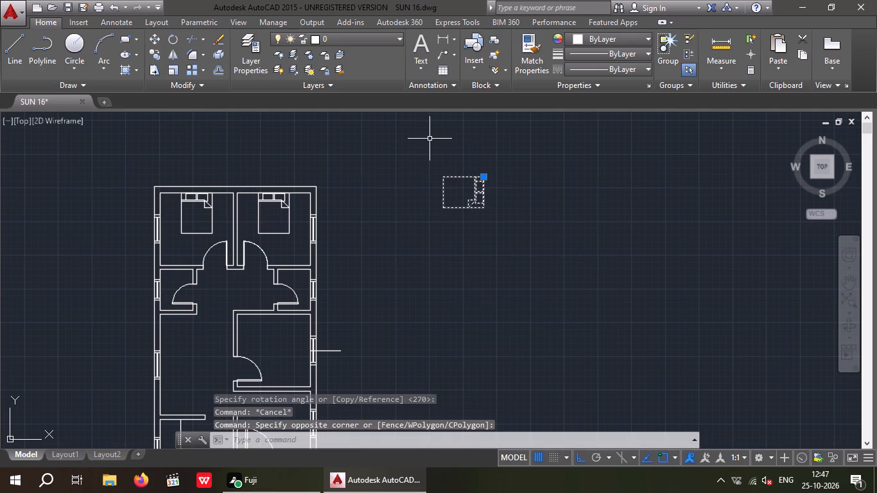
click(154, 39)
click(578, 460)
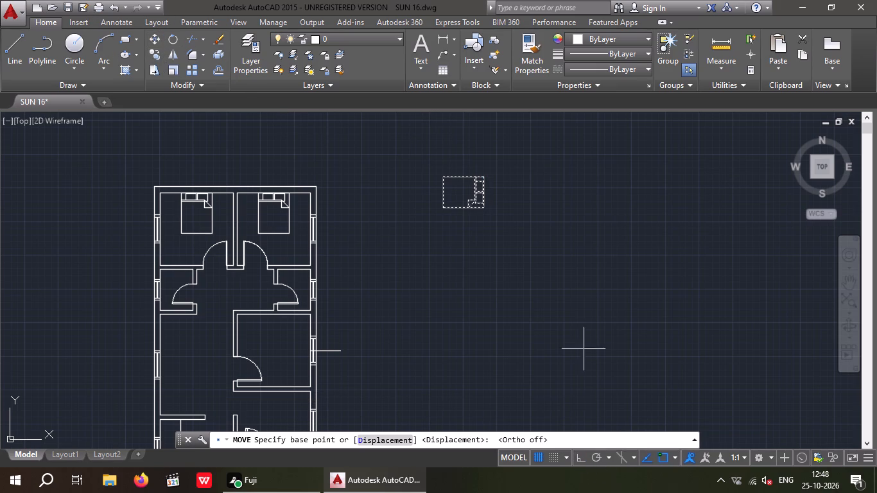
scroll(493, 189, up, 6)
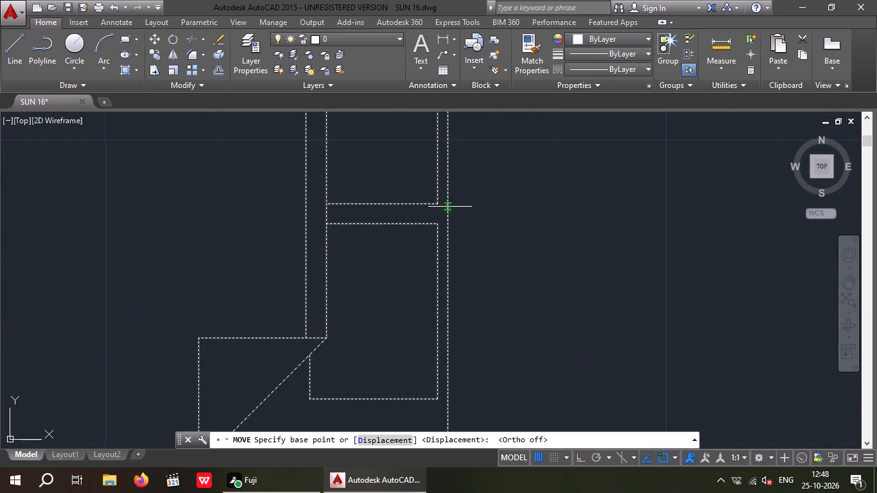
click(447, 211)
scroll(467, 202, down, 4)
middle_drag(457, 272, 477, 259)
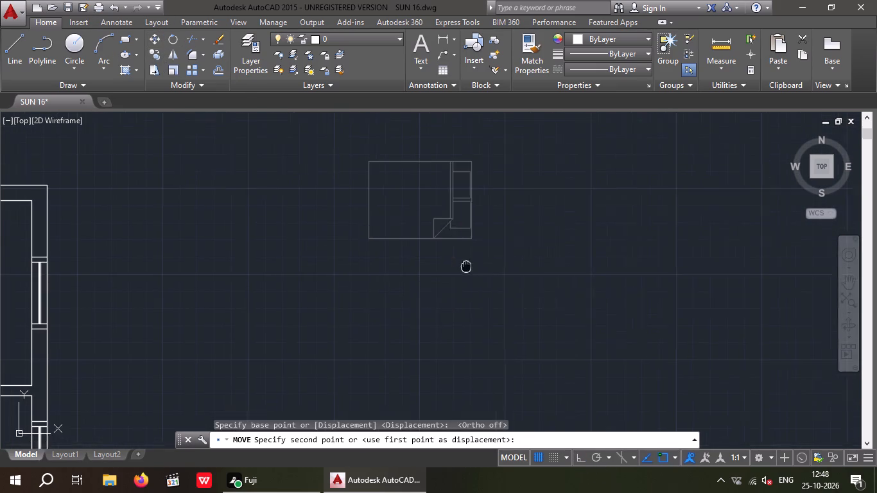
middle_drag(477, 259, 612, 159)
scroll(625, 153, down, 3)
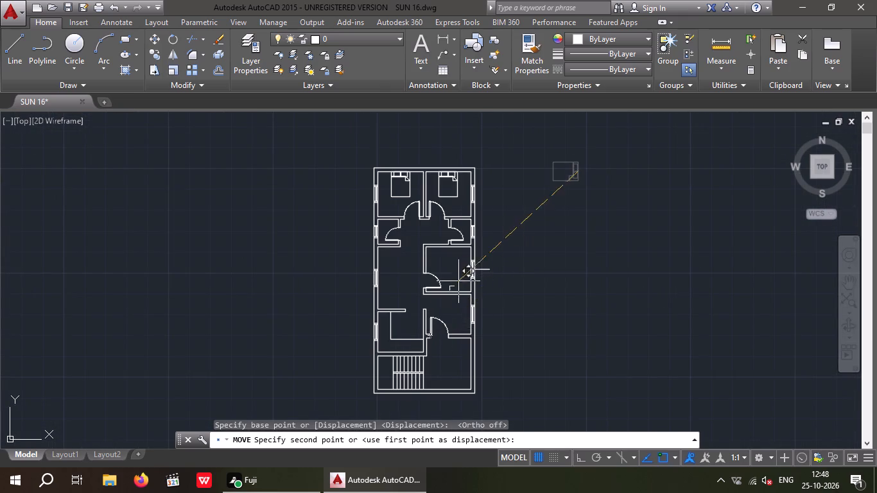
scroll(462, 272, up, 5)
scroll(530, 250, up, 2)
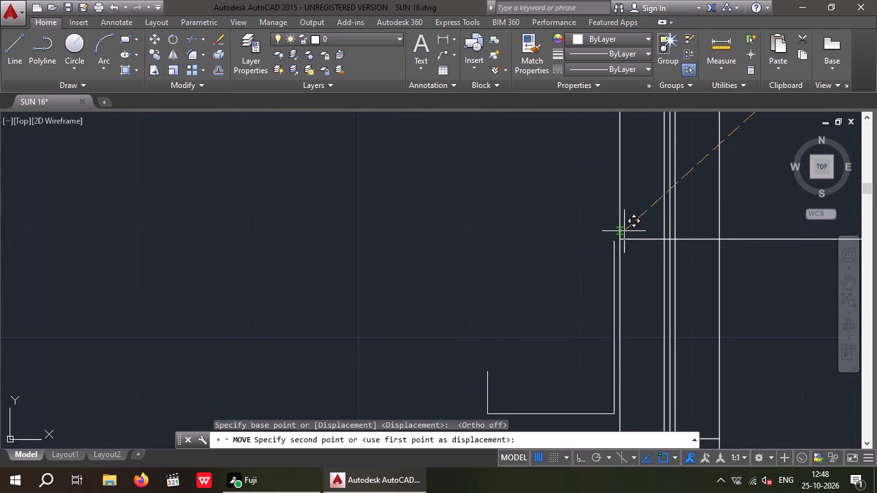
click(620, 241)
scroll(532, 229, down, 2)
key(Escape)
key(Escape)
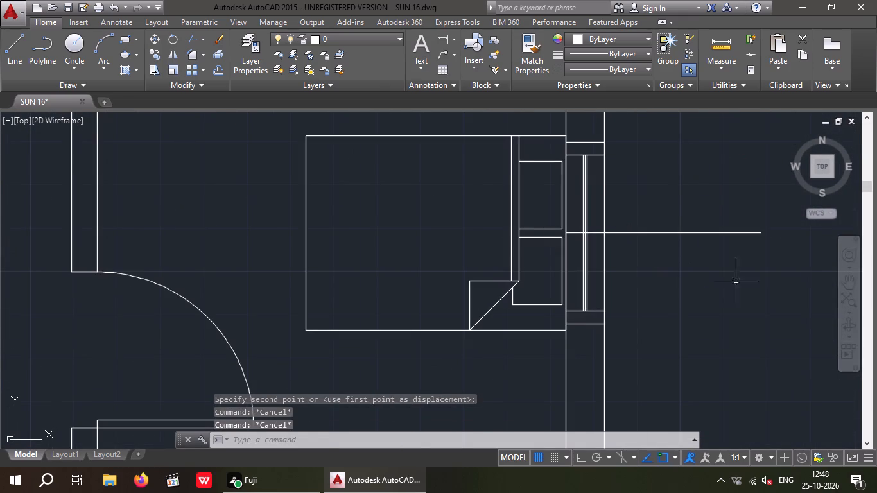
Delete the horizontal midpoint line crossing the middle-right room's window wall.
drag(752, 285, 704, 220)
click(692, 187)
key(Delete)
Insert the Sofa - Roundback 7 ft. block at X, Y and Z scale 0.75 in the empty space left of the plan.
scroll(695, 187, down, 2)
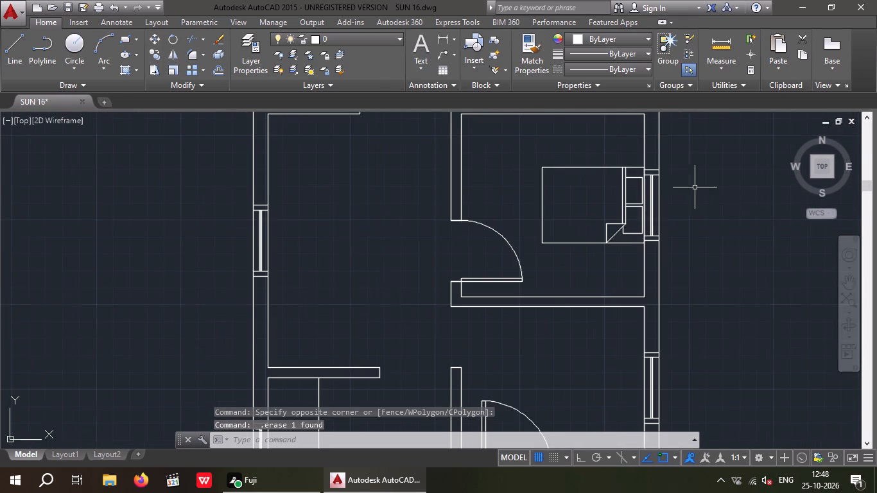
middle_drag(708, 206, 638, 234)
scroll(653, 281, down, 1)
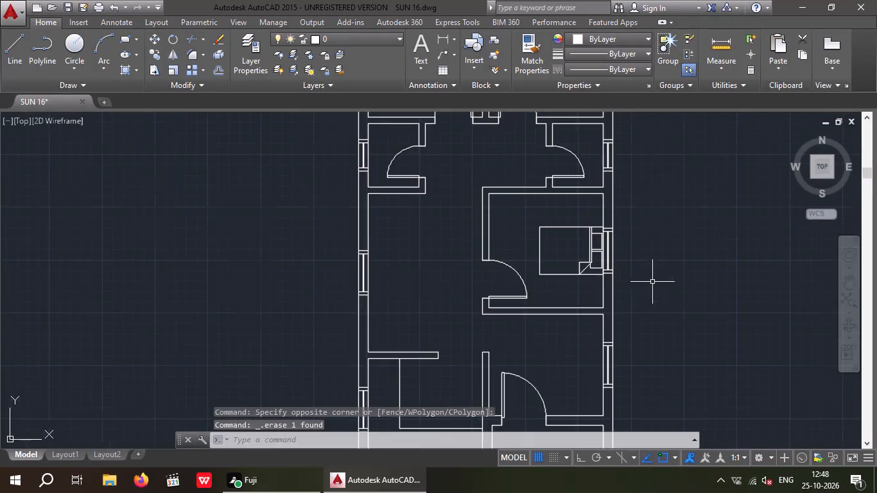
scroll(652, 282, down, 1)
middle_drag(523, 359, 489, 367)
middle_drag(668, 327, 535, 404)
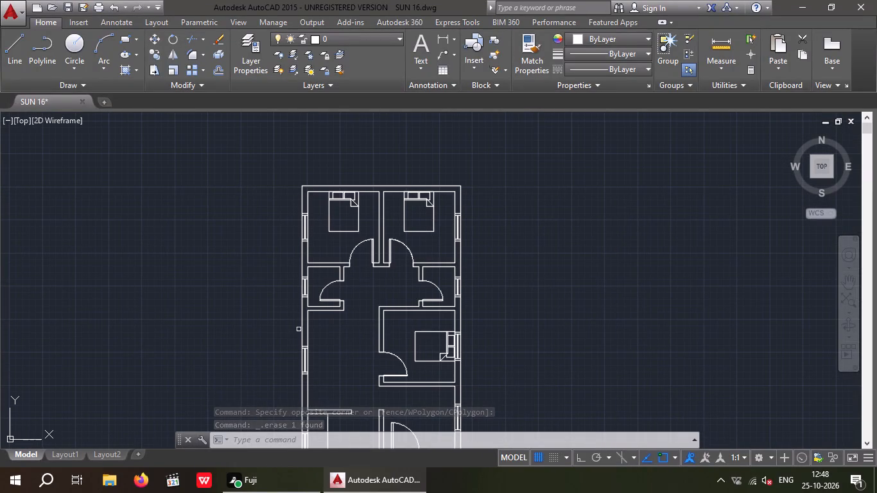
middle_drag(396, 300, 429, 251)
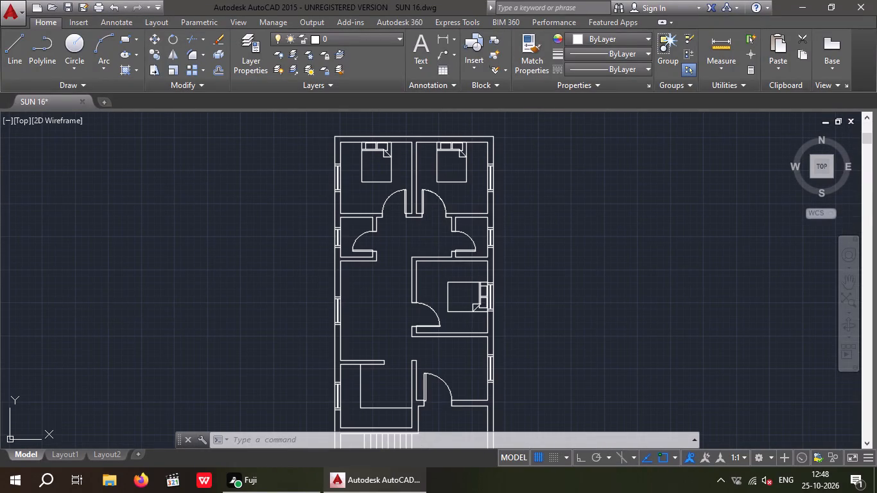
click(476, 46)
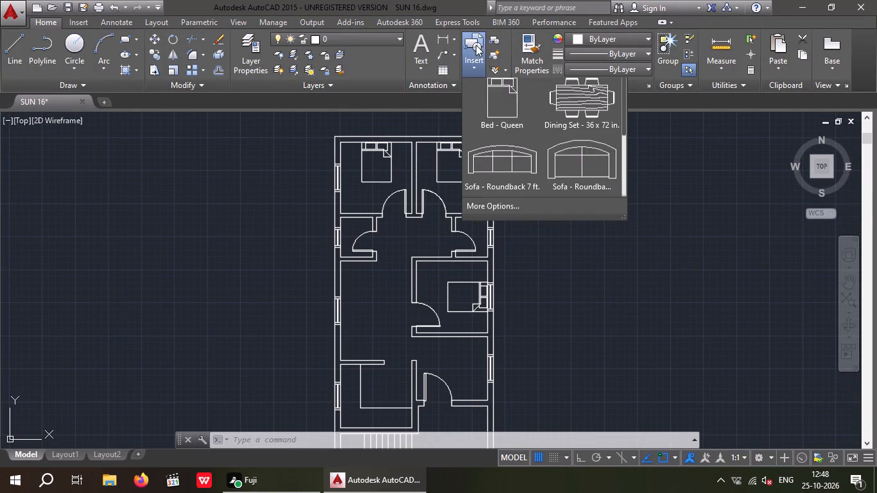
click(541, 207)
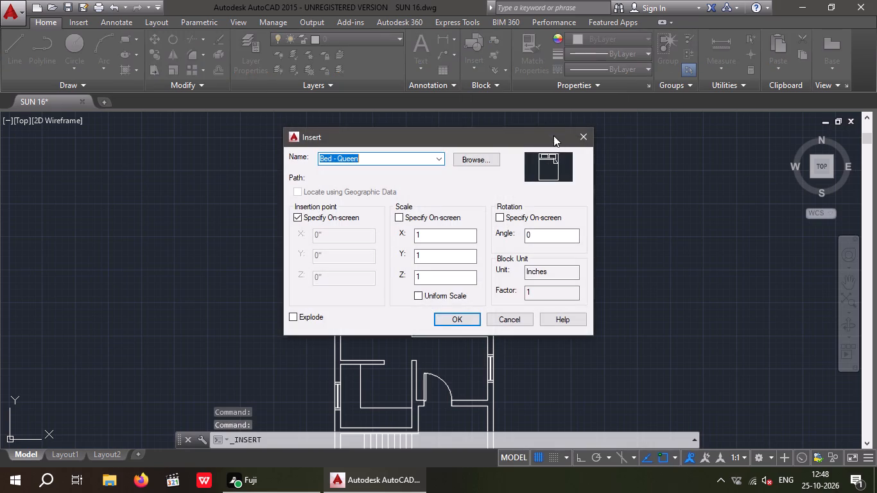
click(438, 154)
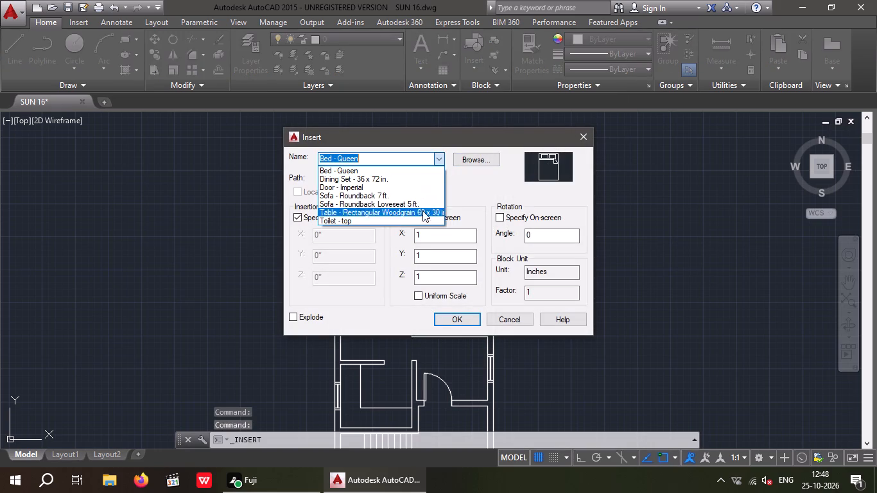
click(403, 191)
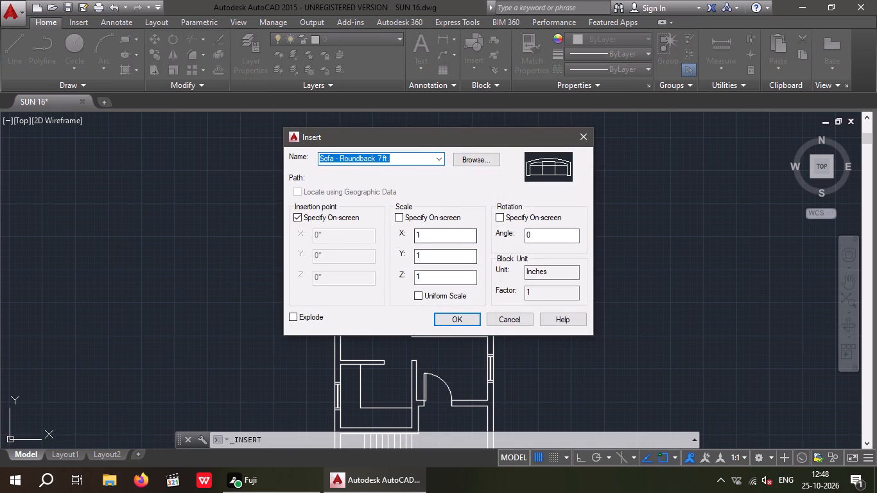
click(421, 238)
key(BackSpace)
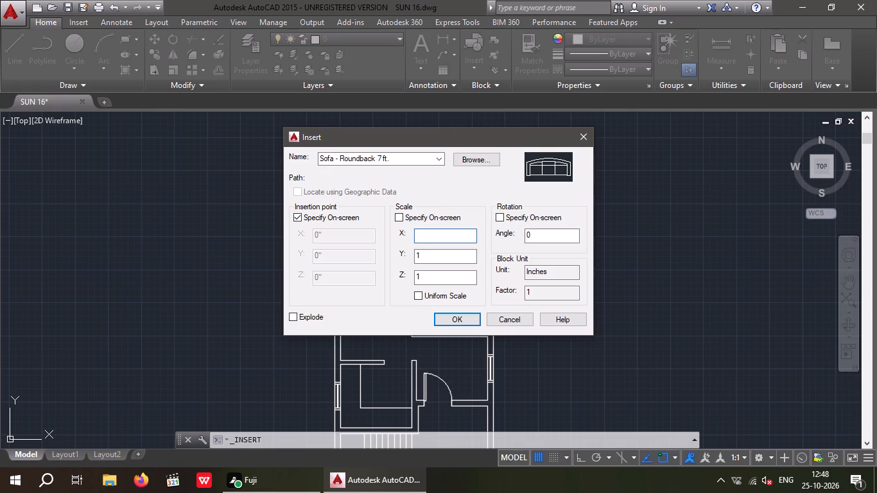
text(0.75)
click(423, 255)
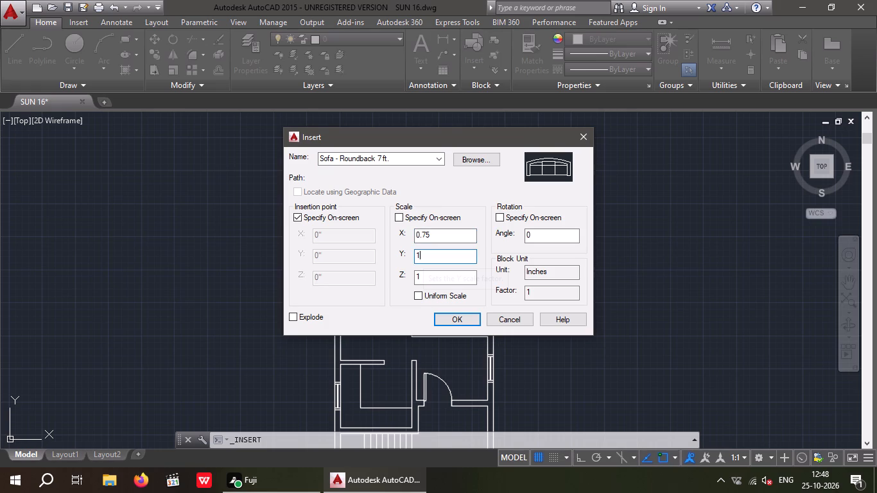
key(BackSpace)
text(0.75)
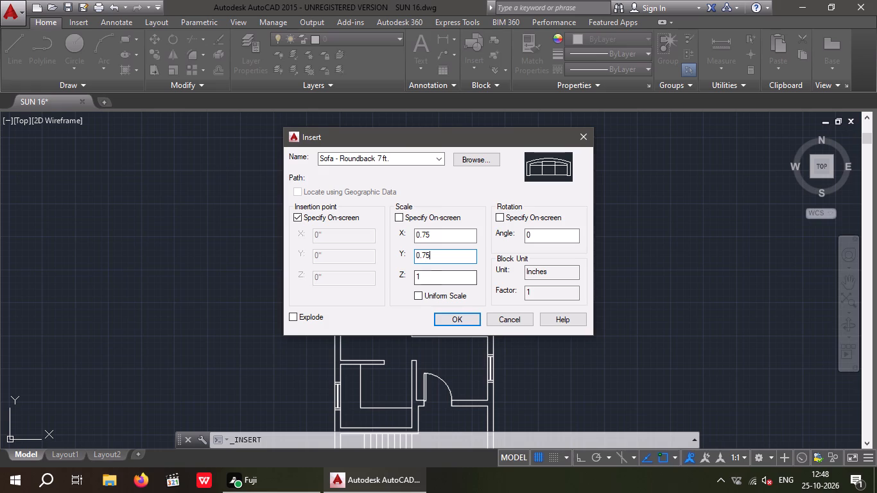
click(425, 279)
key(BackSpace)
text(0.75)
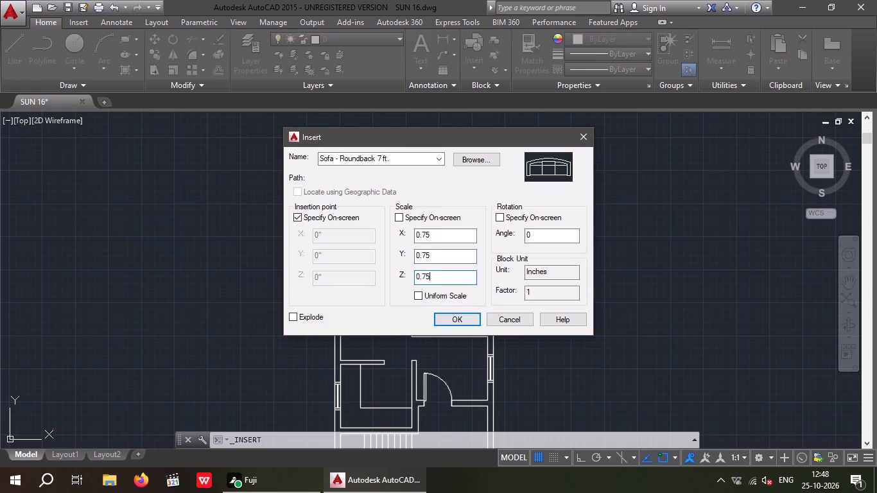
click(454, 321)
click(194, 241)
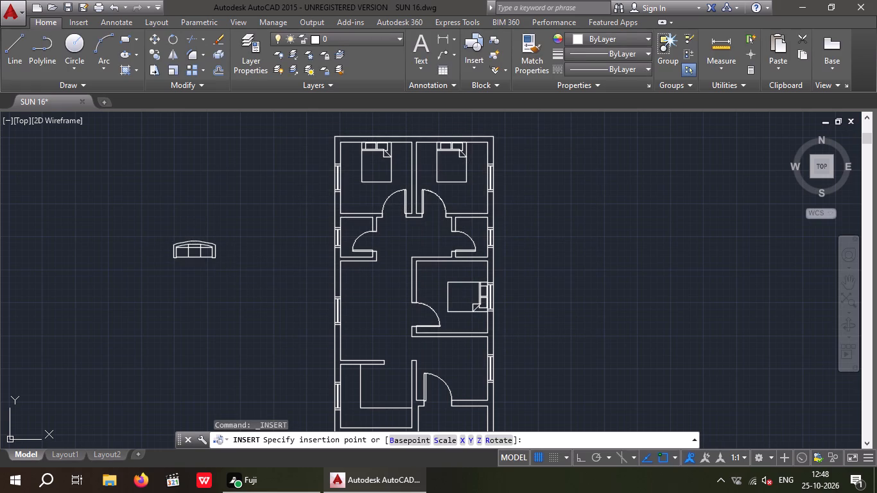
Rotate the inserted sofa 90° clockwise with Ortho on, so its curved back faces the plan.
drag(230, 216, 225, 270)
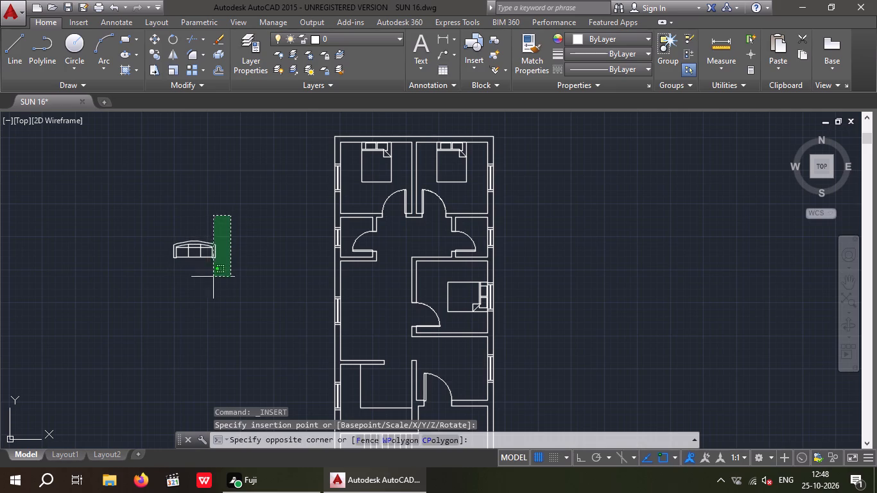
click(178, 288)
click(175, 39)
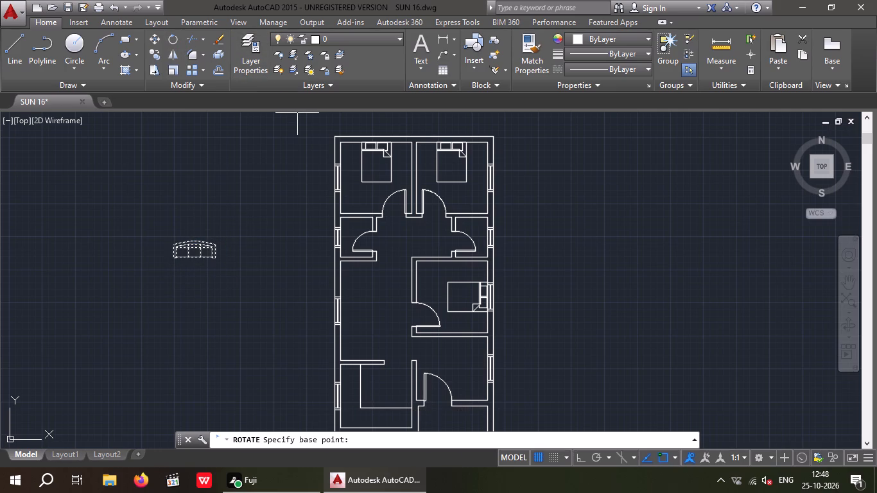
click(577, 460)
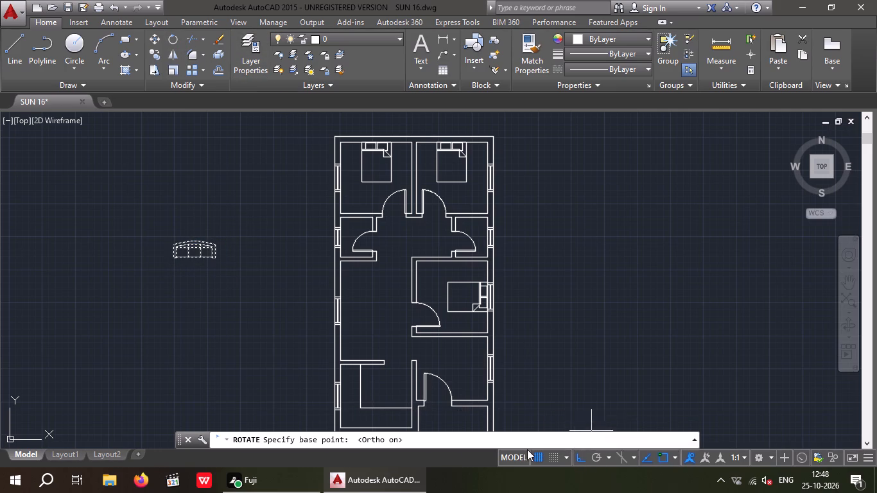
drag(217, 239, 229, 263)
drag(209, 347, 210, 334)
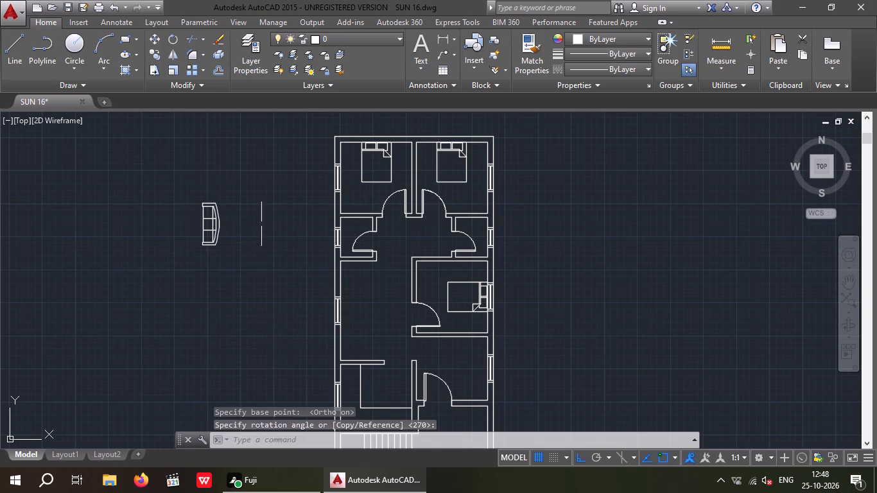
Move the rotated sofa, Ortho off, from its back's midpoint to just inside the window of the room below the middle-right bedroom.
drag(264, 167, 180, 252)
click(138, 279)
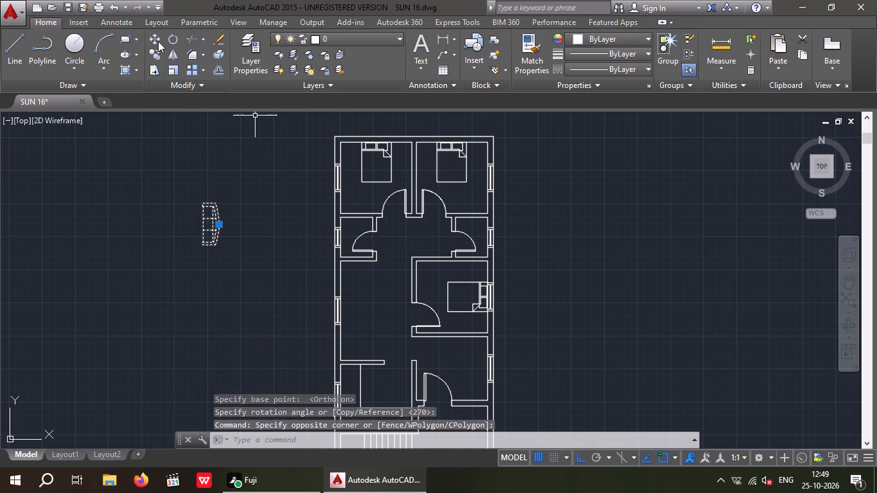
click(155, 41)
scroll(220, 216, up, 2)
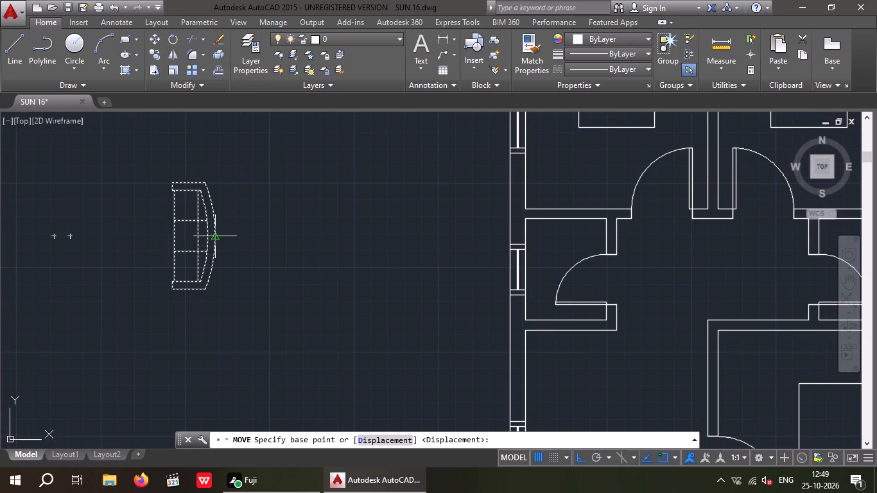
click(218, 232)
scroll(261, 232, down, 4)
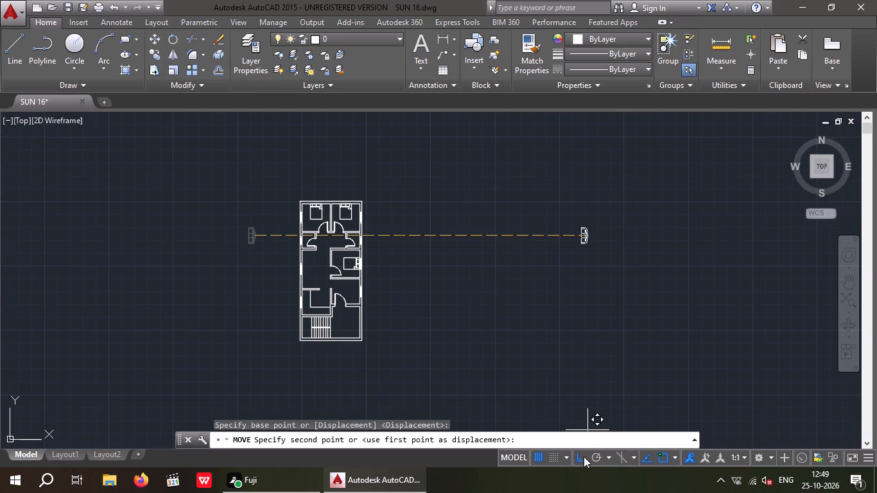
click(582, 457)
scroll(337, 285, up, 5)
middle_drag(533, 335, 526, 324)
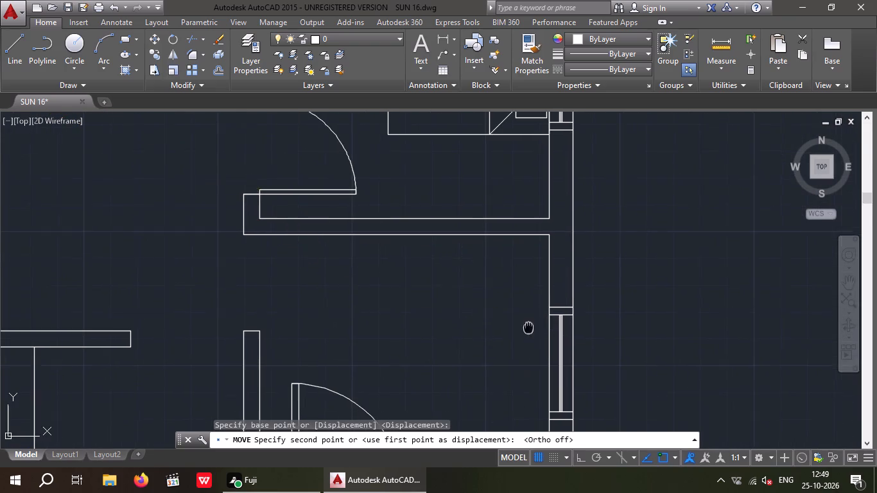
middle_drag(526, 324, 406, 131)
middle_drag(406, 164, 394, 235)
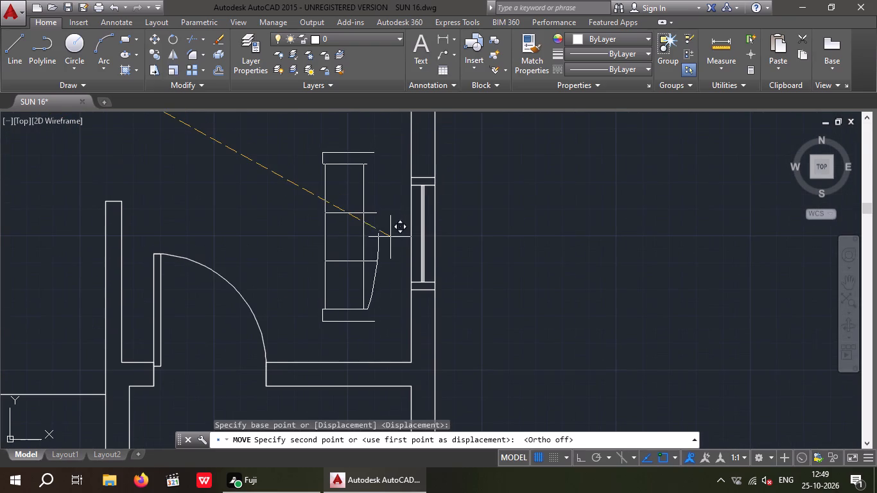
click(392, 234)
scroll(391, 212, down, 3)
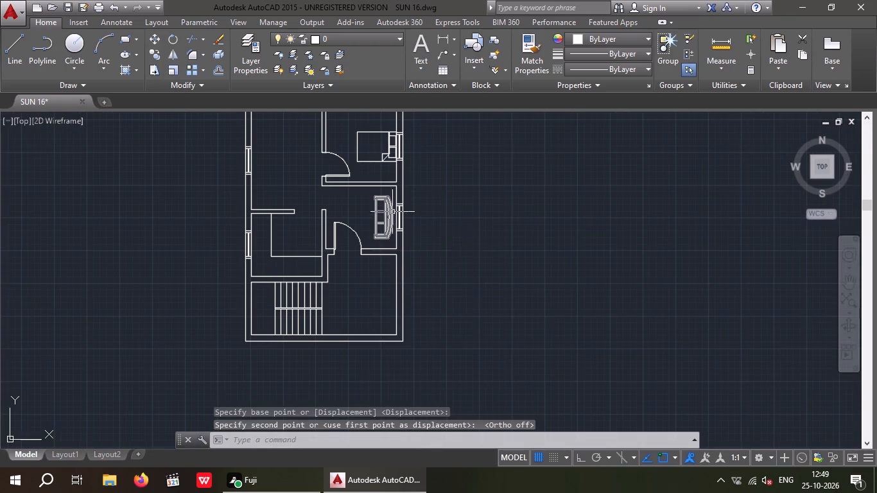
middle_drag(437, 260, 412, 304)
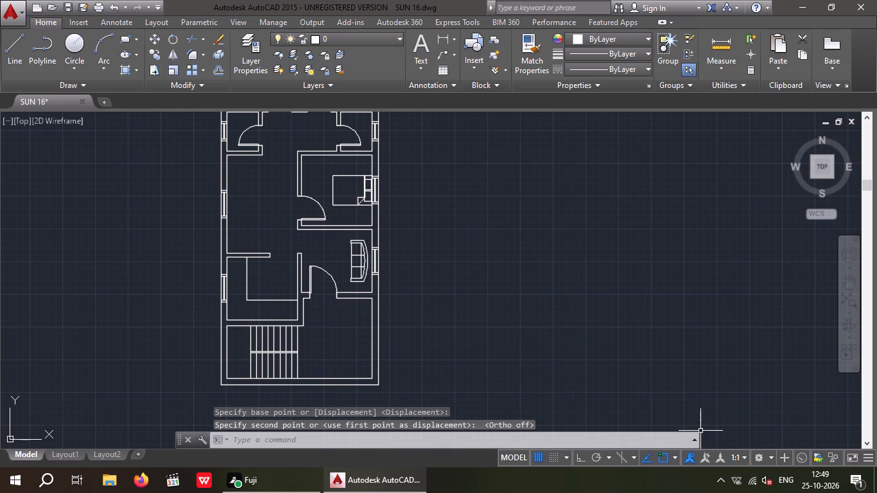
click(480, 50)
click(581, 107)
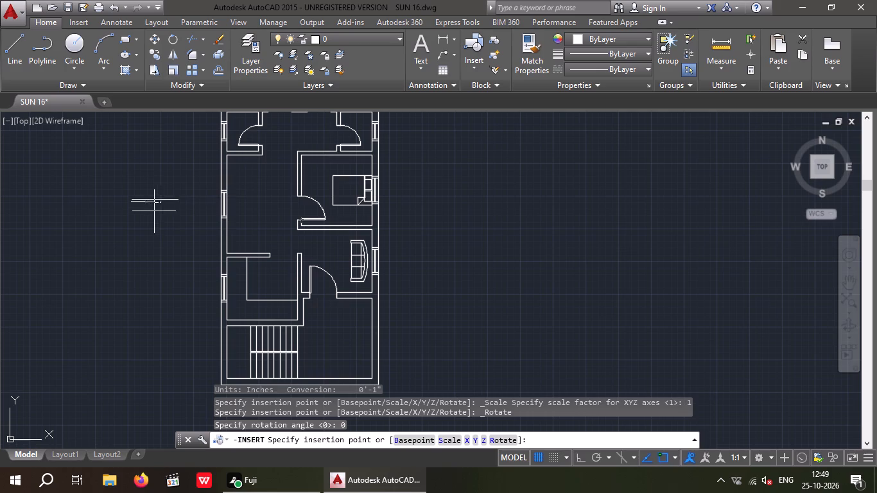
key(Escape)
Insert the Dining Set - 36 x 72 in. block at X, Y and Z scale 0.5 in the middle-left room, beside its window.
click(472, 47)
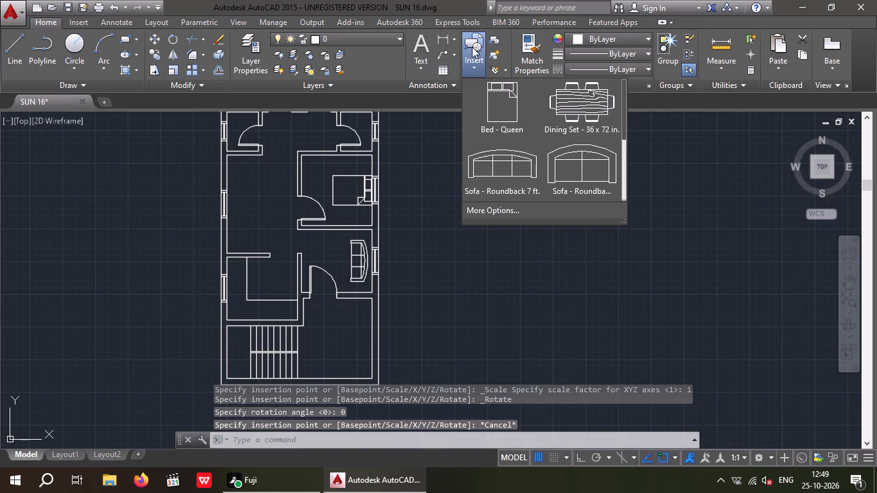
click(505, 211)
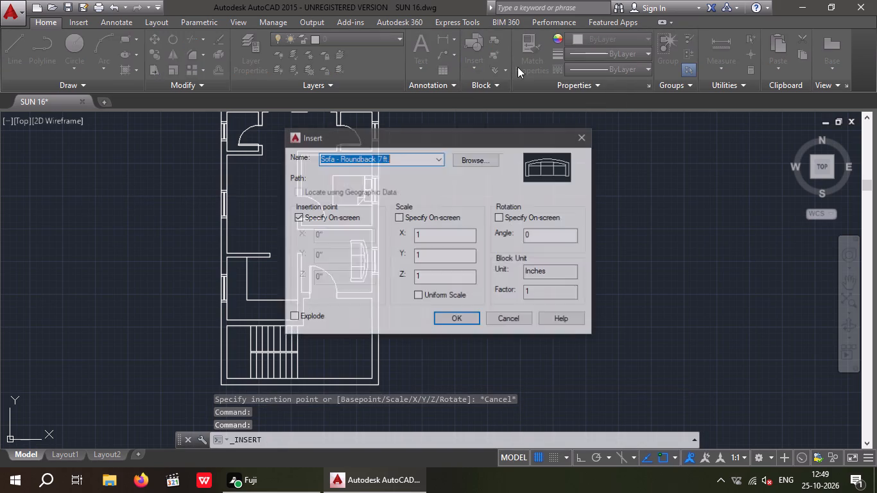
click(438, 159)
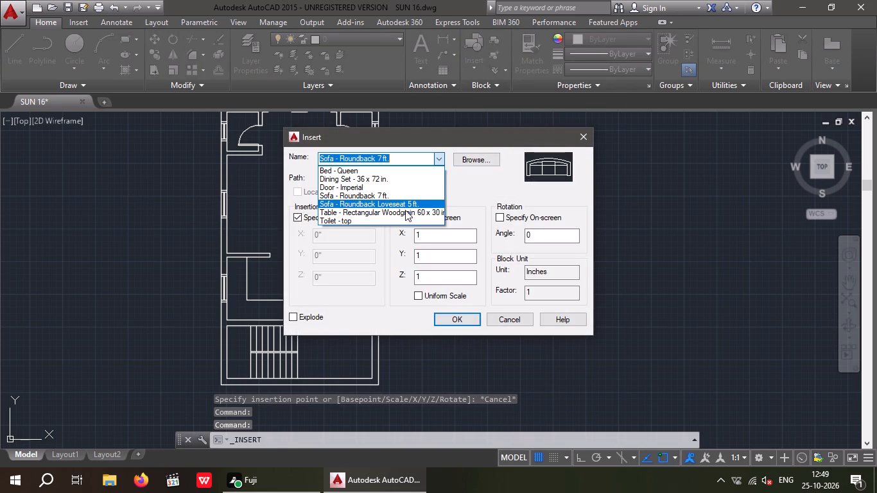
click(380, 176)
click(440, 243)
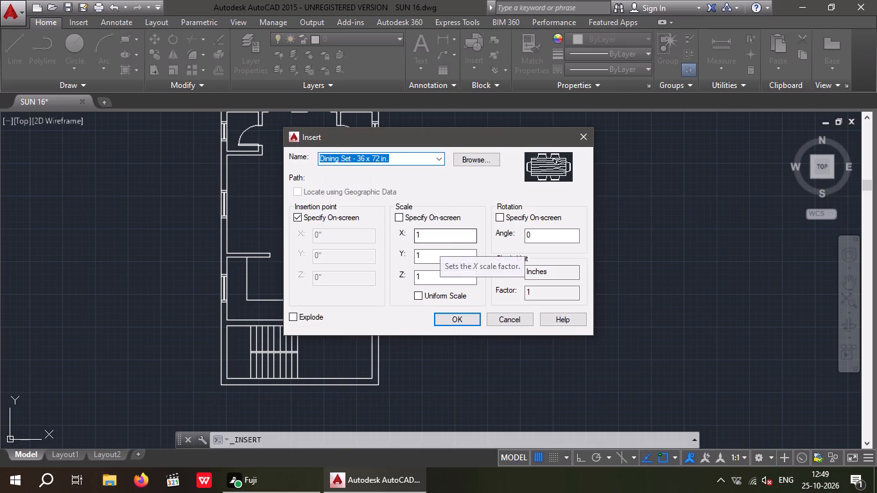
click(433, 236)
key(BackSpace)
text(0.5)
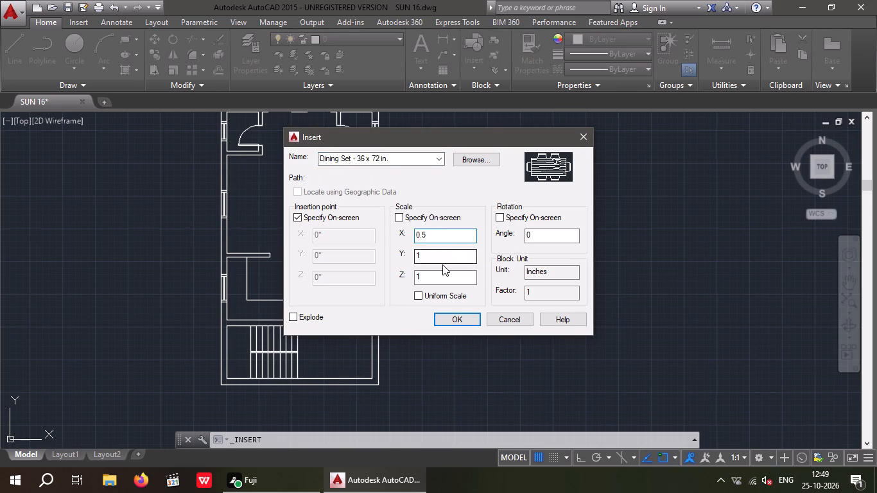
click(437, 259)
key(BackSpace)
text(0.5)
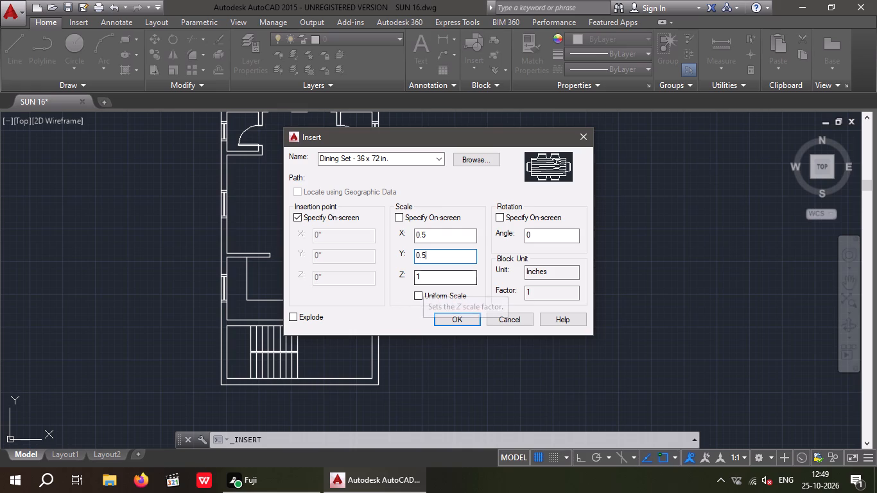
click(423, 278)
key(BackSpace)
text(0.5)
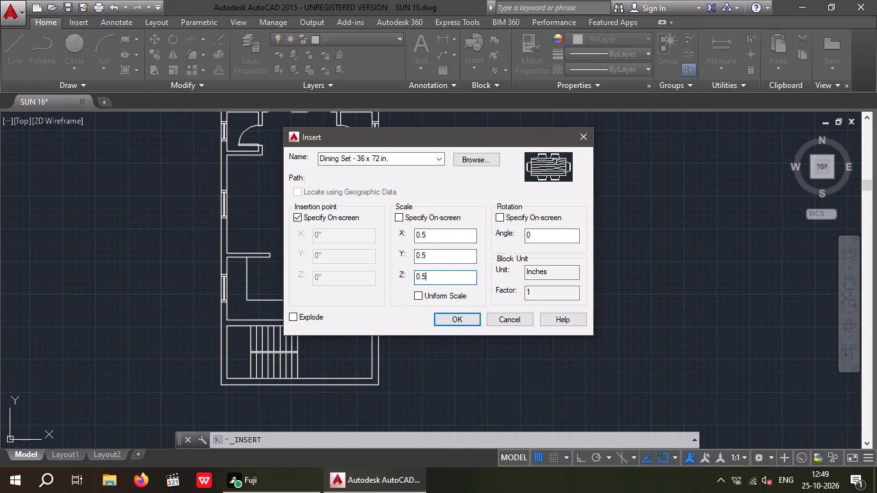
click(460, 315)
scroll(235, 203, up, 2)
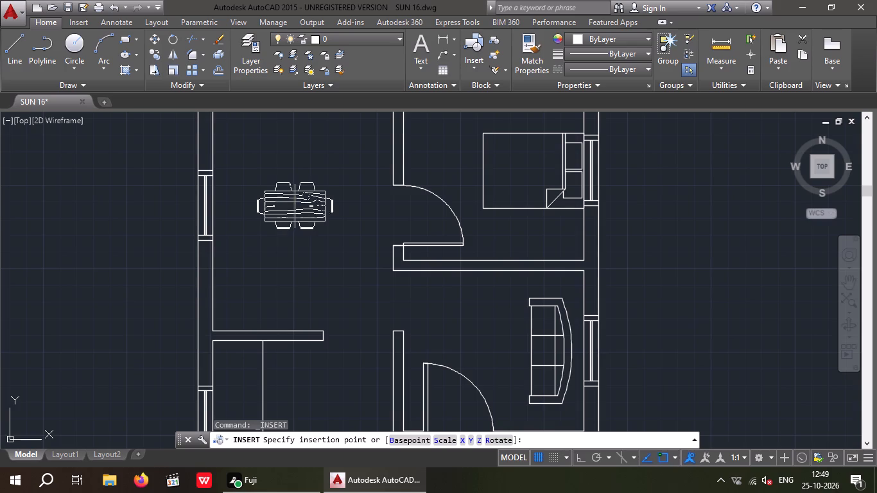
click(295, 203)
key(Escape)
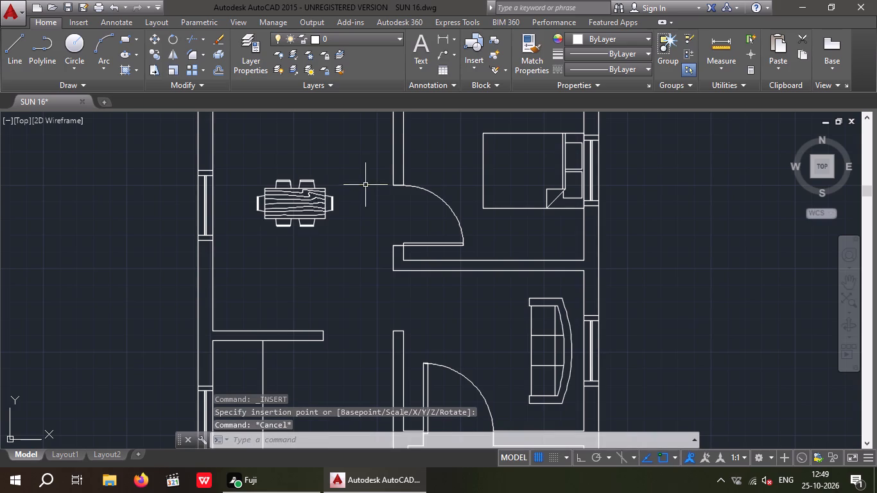
Rotate the dining set 90° clockwise about the tabletop's upper-right corner with Ortho on, so the table stands lengthwise along the room.
click(580, 456)
drag(341, 169, 294, 233)
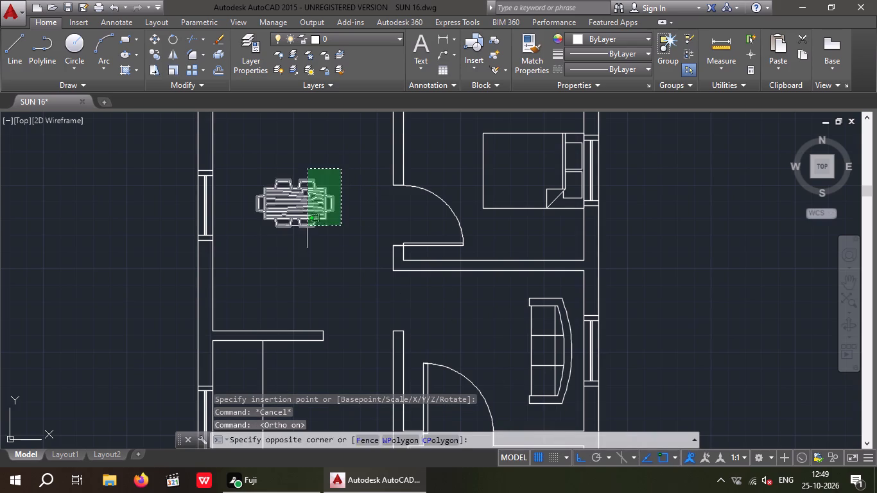
click(274, 239)
click(172, 34)
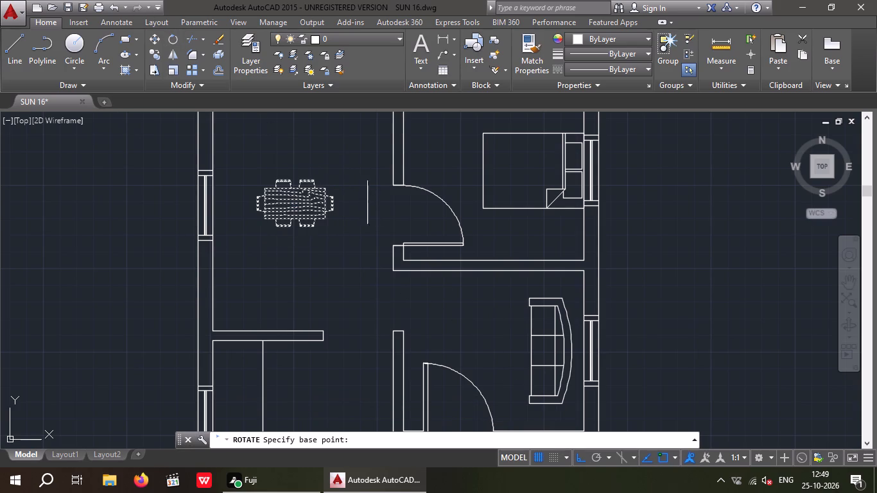
drag(327, 186, 327, 192)
click(269, 259)
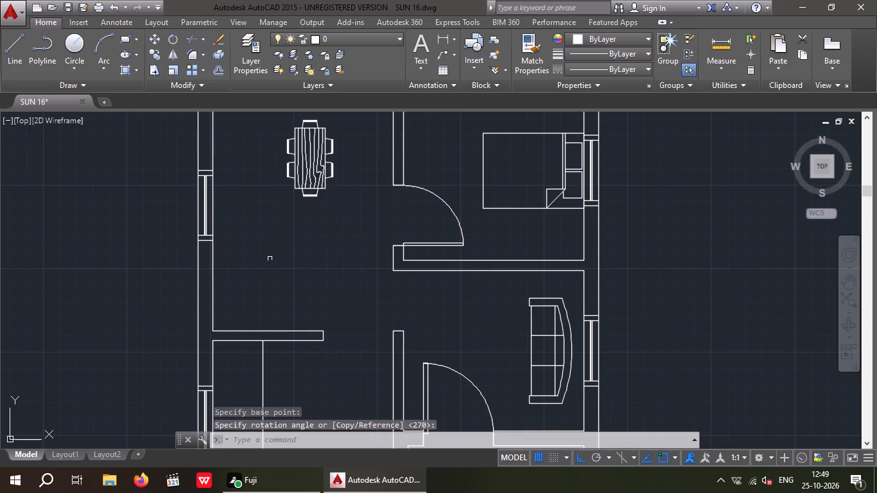
Move the rotated dining set, Ortho off, from its centre down to the lower part of the middle-left room, near the window's lower end.
middle_drag(302, 199, 302, 279)
scroll(310, 252, down, 1)
drag(347, 208, 291, 264)
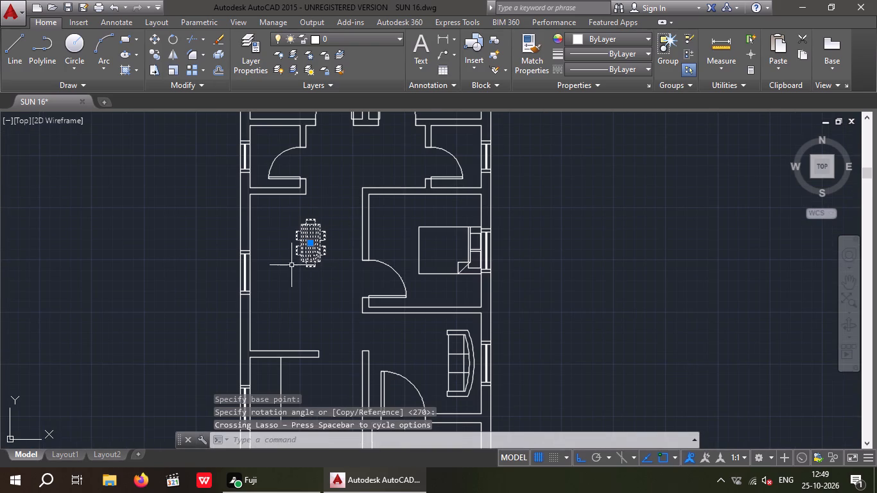
click(290, 265)
click(293, 288)
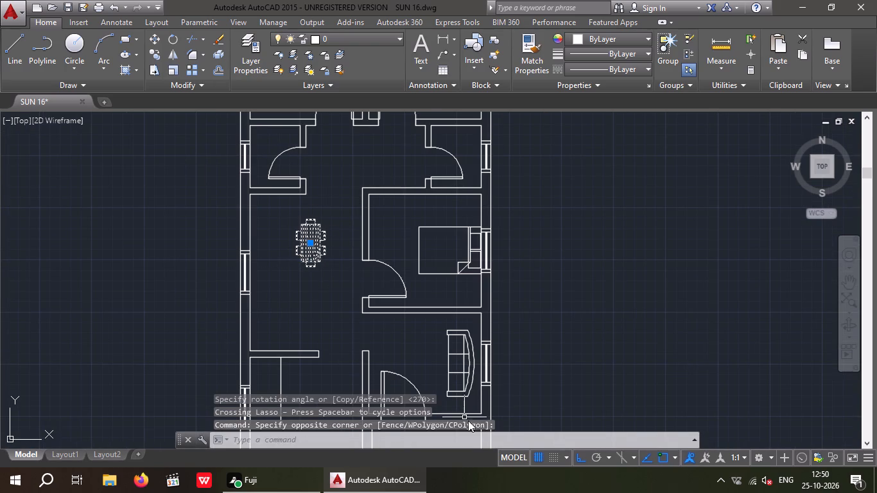
click(580, 458)
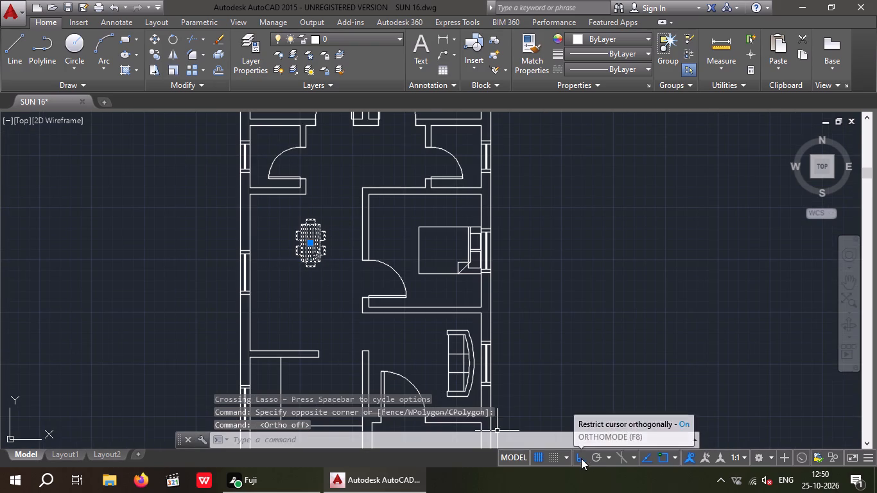
click(153, 41)
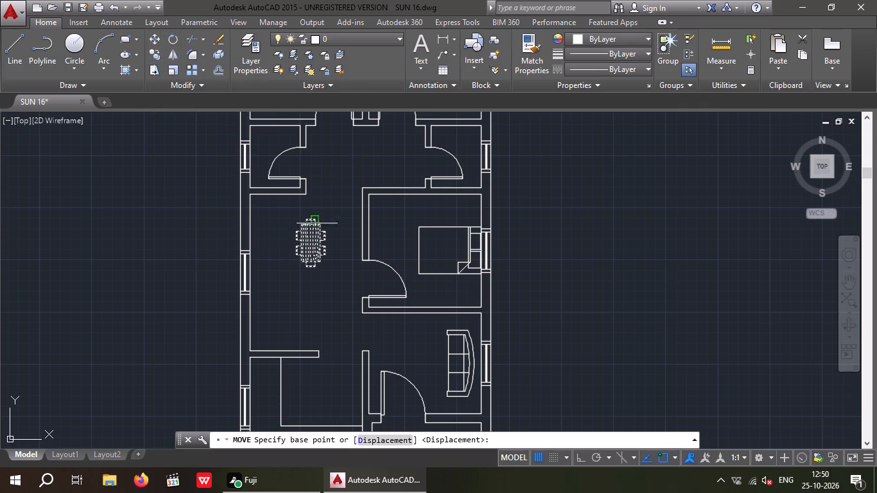
drag(311, 239, 311, 245)
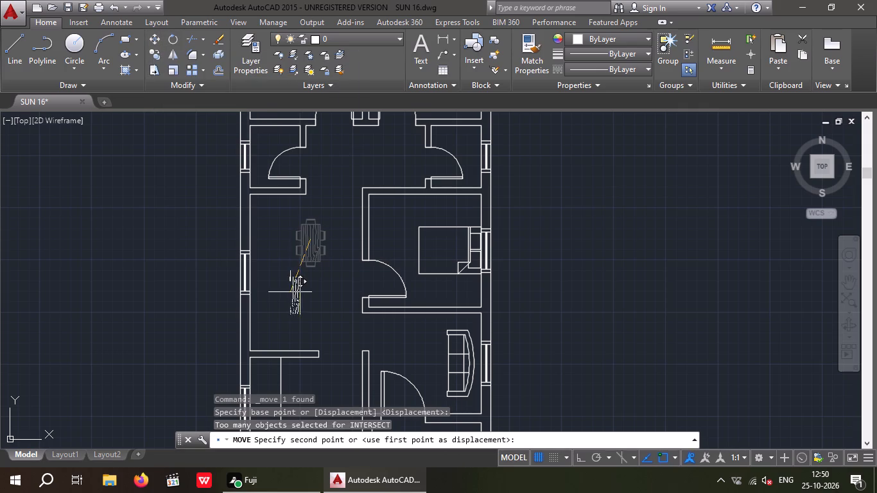
click(294, 294)
middle_drag(302, 207, 305, 204)
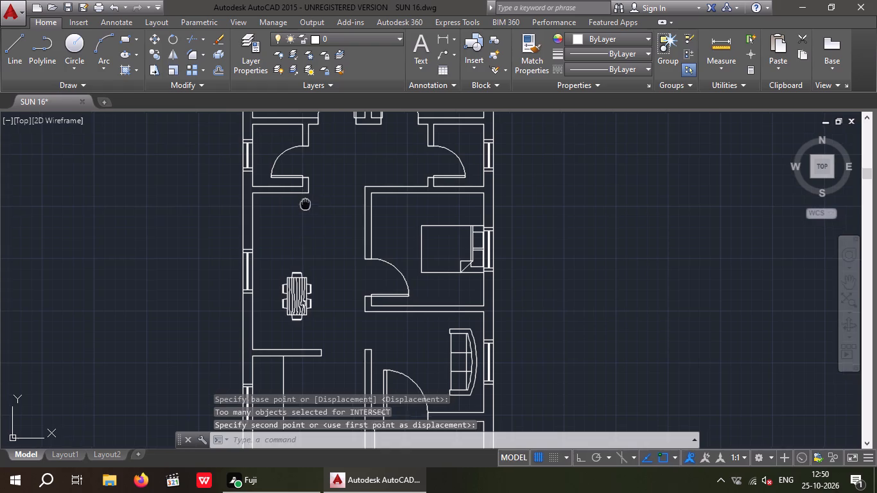
middle_drag(305, 204, 286, 181)
scroll(288, 186, down, 1)
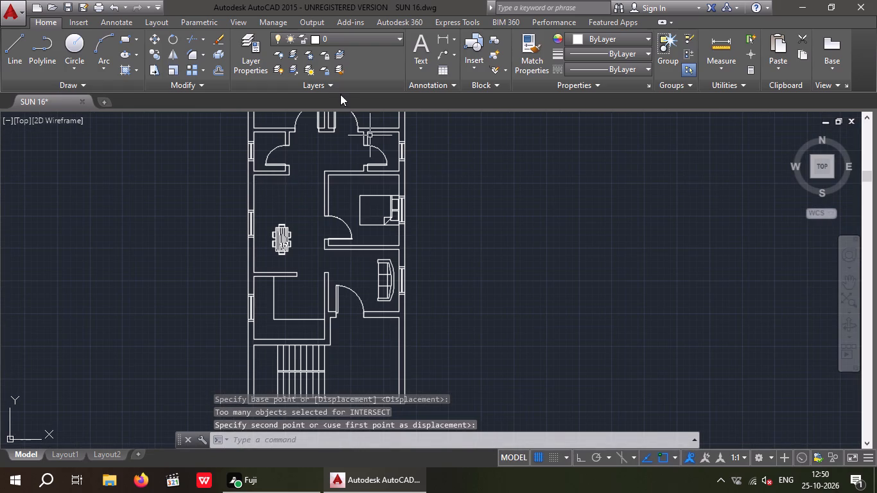
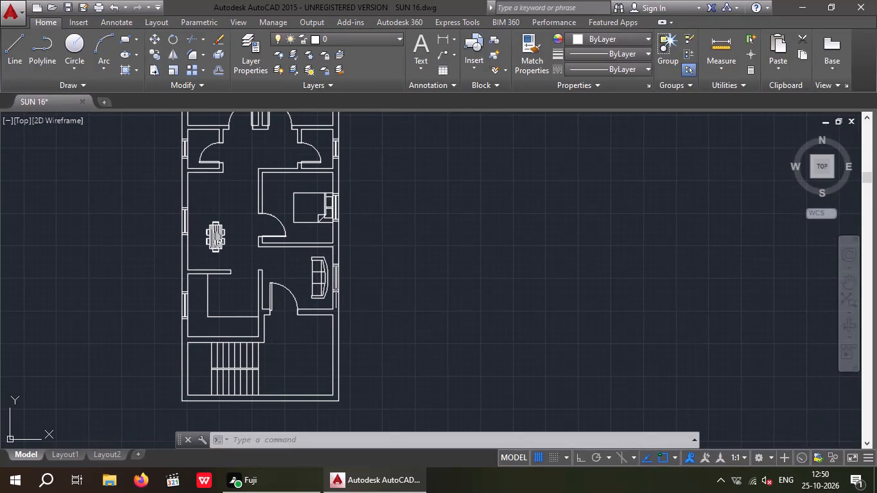
Measure the inner width of the plan's upper-left bedroom with a temporary linear dimension.
middle_drag(342, 305, 343, 334)
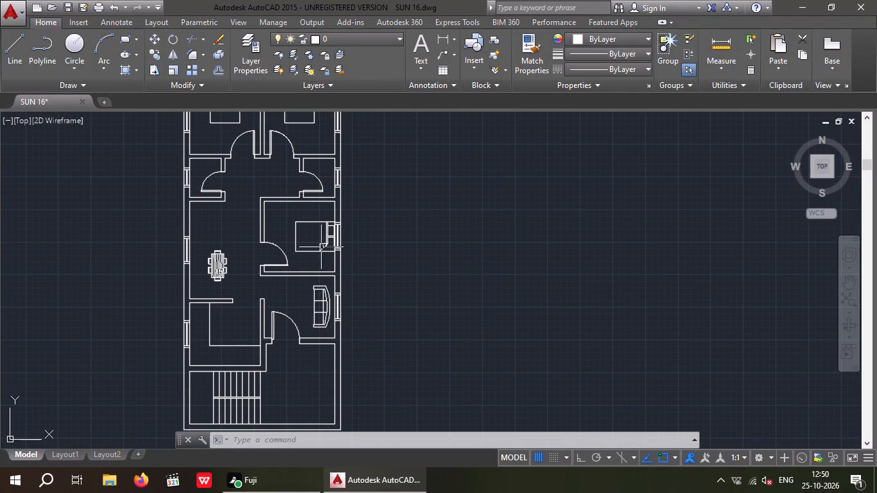
click(424, 53)
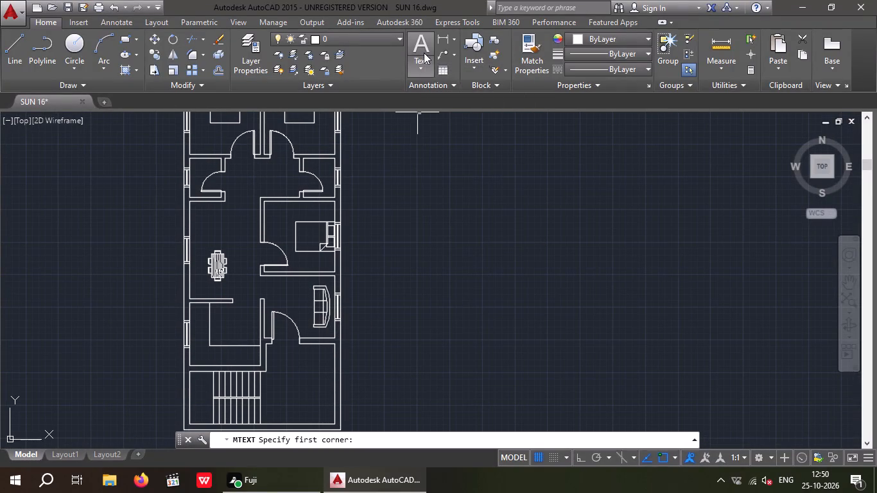
key(Escape)
middle_drag(438, 232, 417, 319)
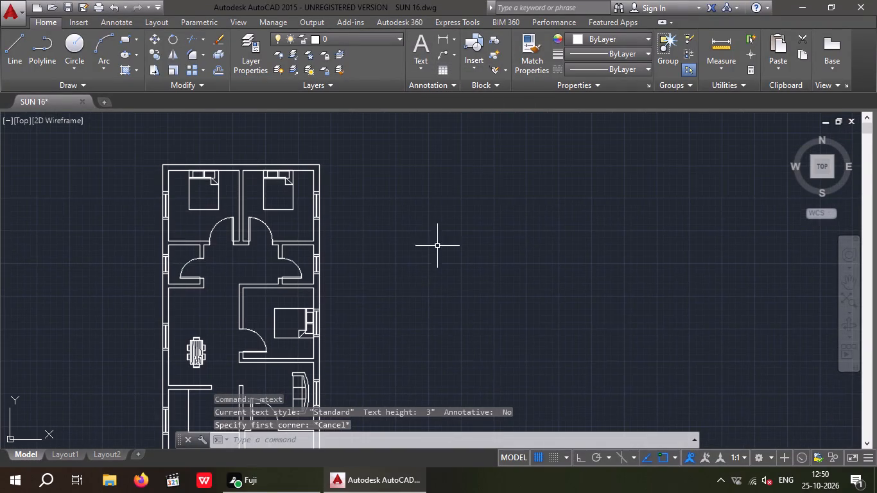
click(443, 35)
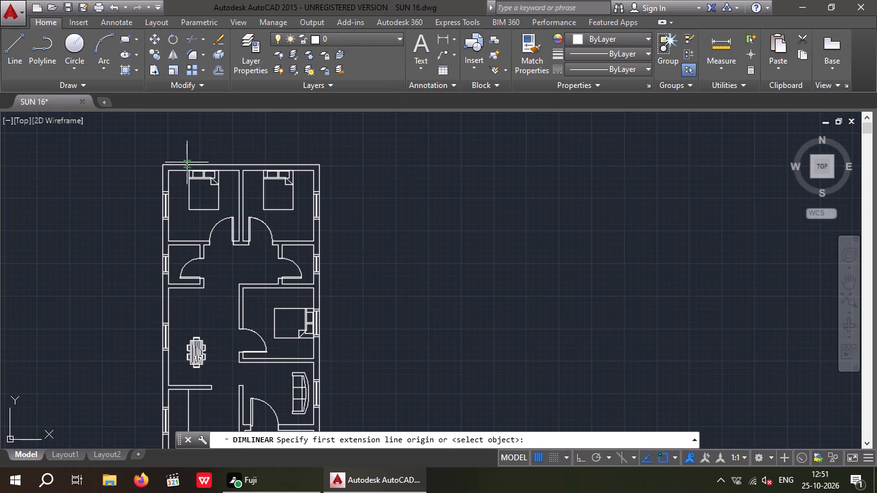
scroll(187, 159, up, 2)
drag(139, 191, 164, 192)
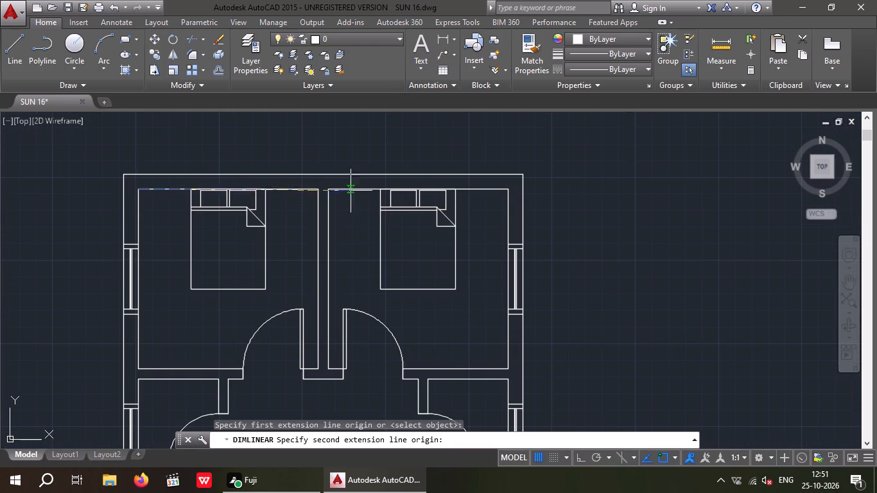
drag(314, 191, 318, 211)
scroll(283, 268, up, 2)
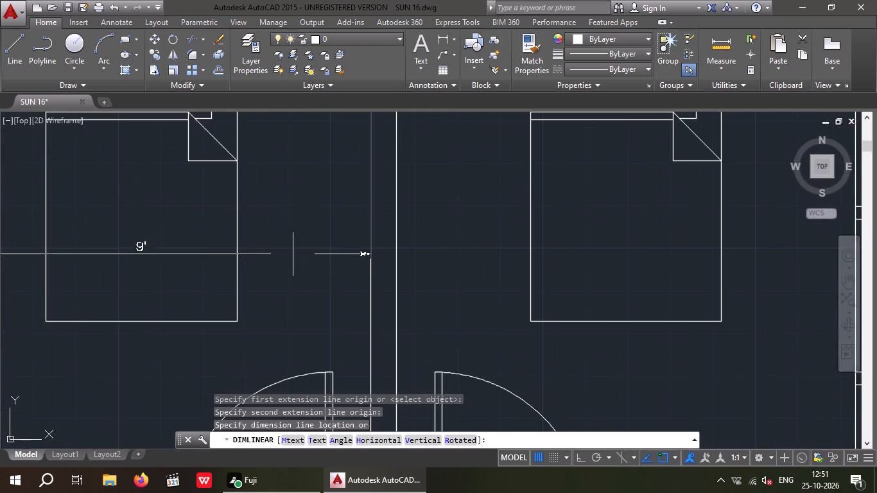
scroll(294, 250, down, 1)
key(space)
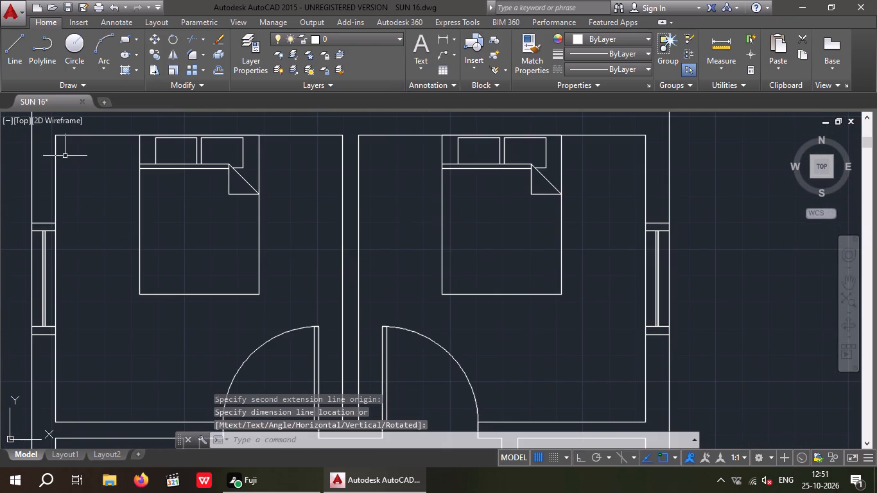
Measure the inner depth of the upper-left bedroom along its outer wall with a temporary linear dimension.
key(space)
click(54, 133)
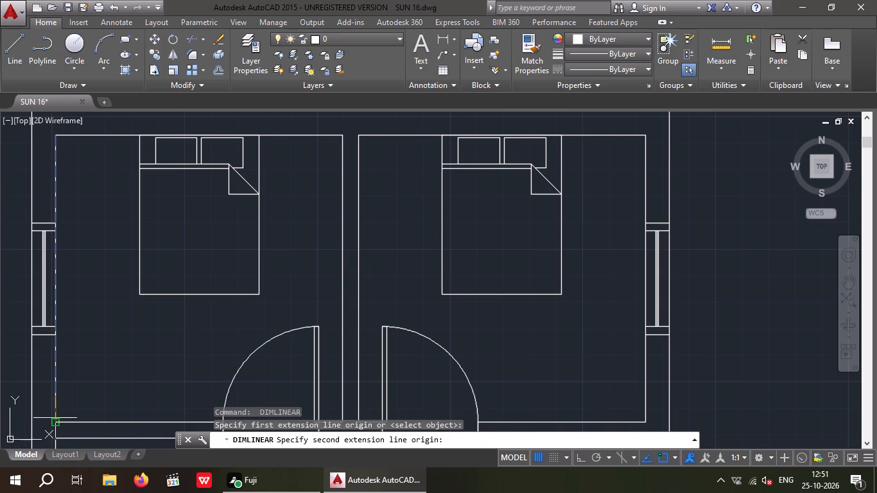
click(55, 418)
scroll(90, 316, up, 2)
scroll(100, 306, down, 3)
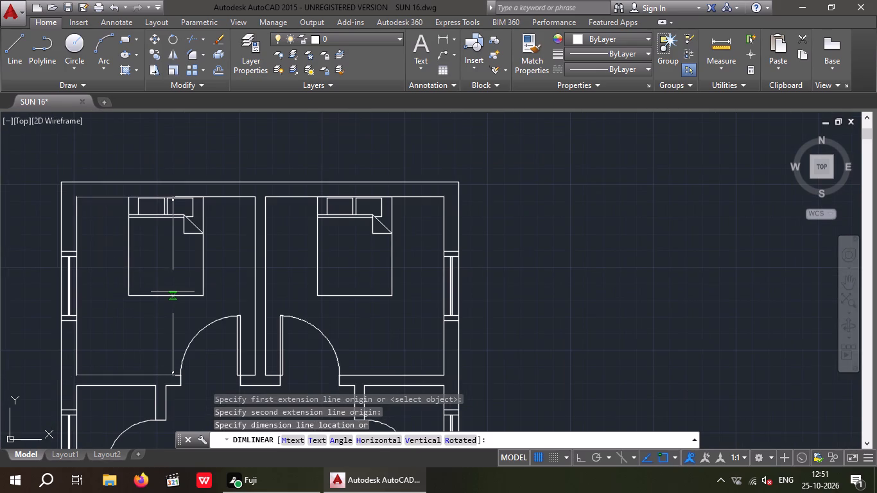
key(Escape)
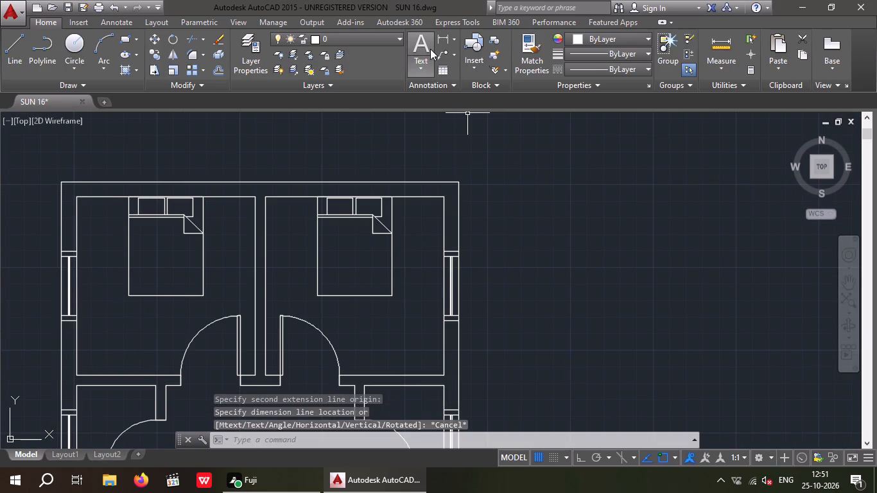
Start a multiline text label below the bed in the upper-left bedroom, 8" high, reading BEDROOM.
click(429, 37)
middle_drag(112, 309, 177, 259)
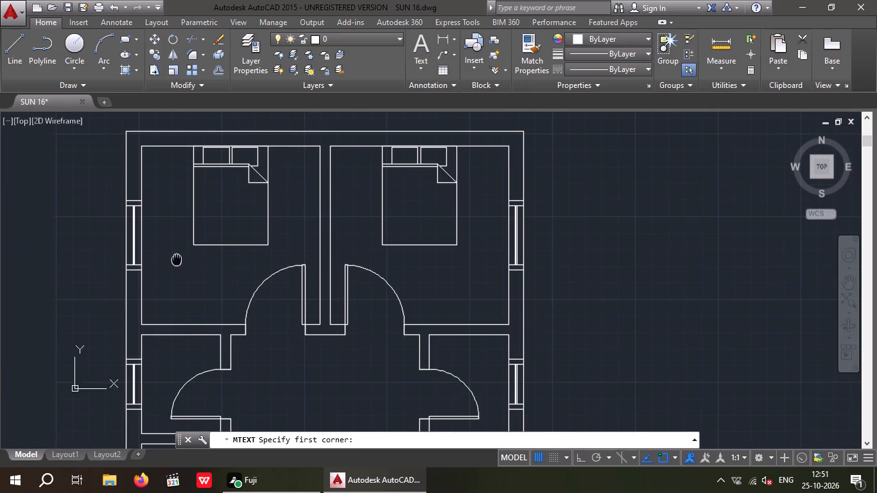
drag(165, 254, 204, 293)
click(669, 315)
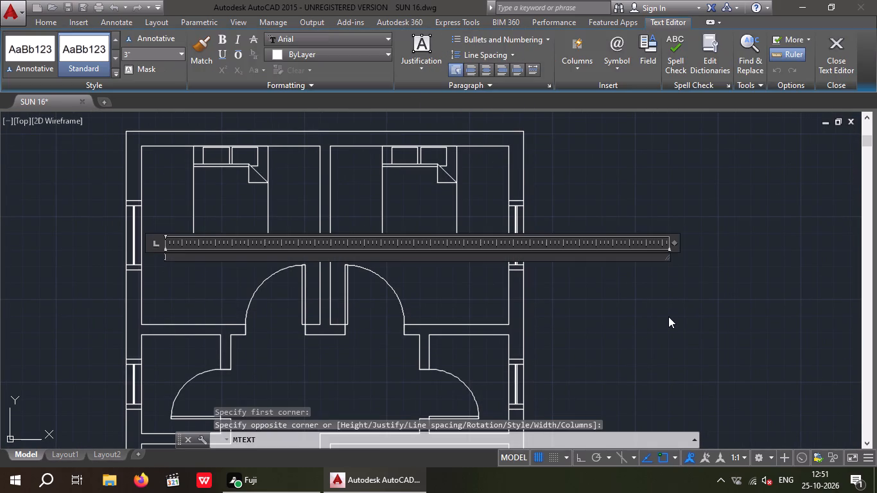
click(134, 56)
key(8)
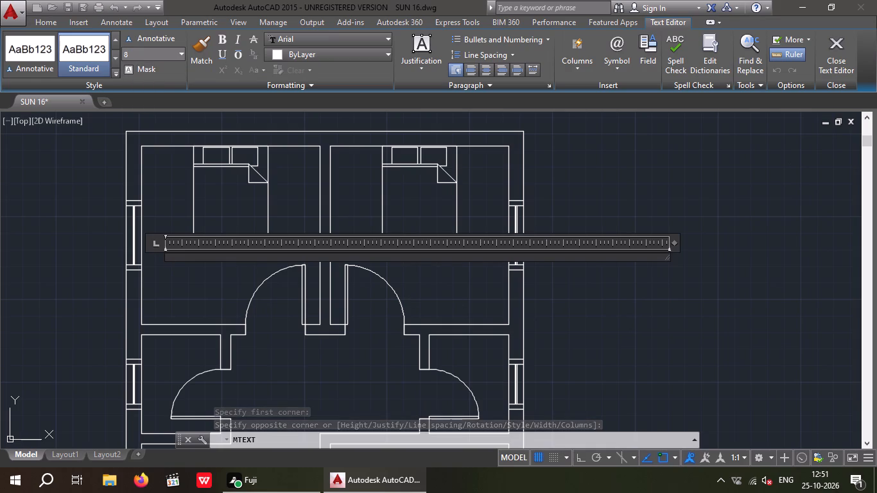
key(shift+quotedbl)
key(Return)
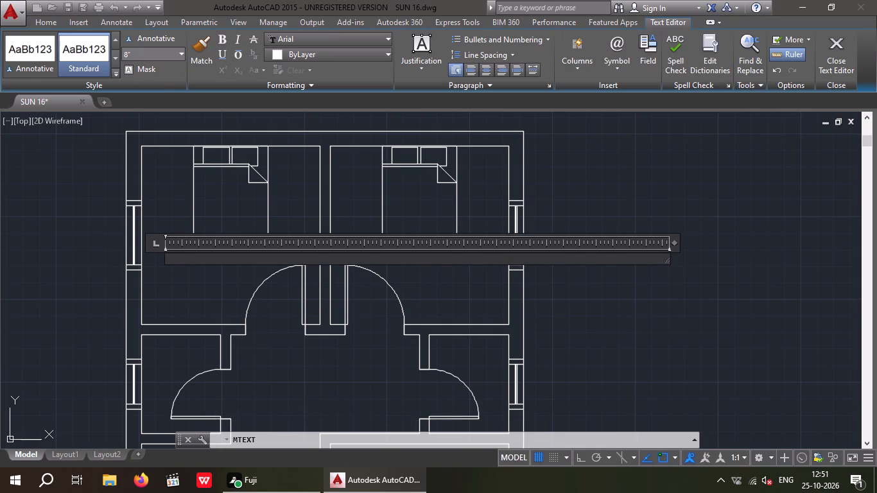
text(BEDROOM)
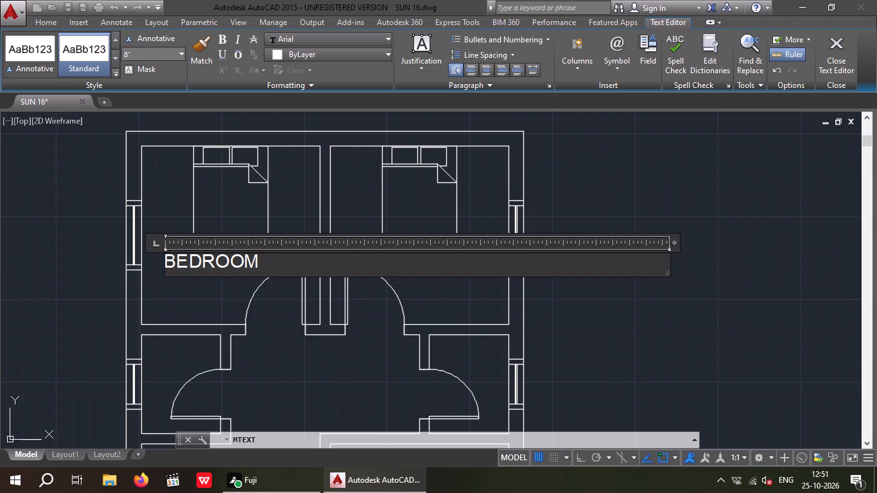
Add a second line 9'X9' to the label, indent it with five spaces beneath BEDROOM, and finish the text.
key(Return)
key(9)
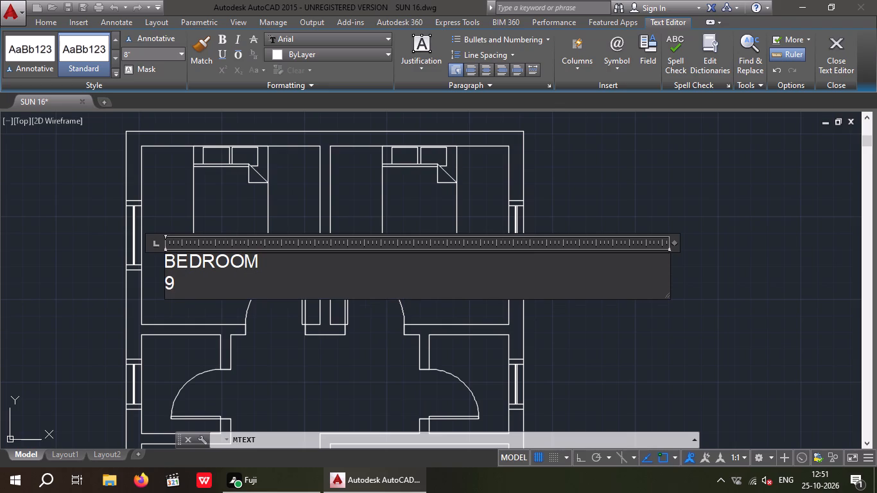
key(apostrophe)
text(9')
key(Left)
key(Left)
key(x)
key(Left)
key(Left)
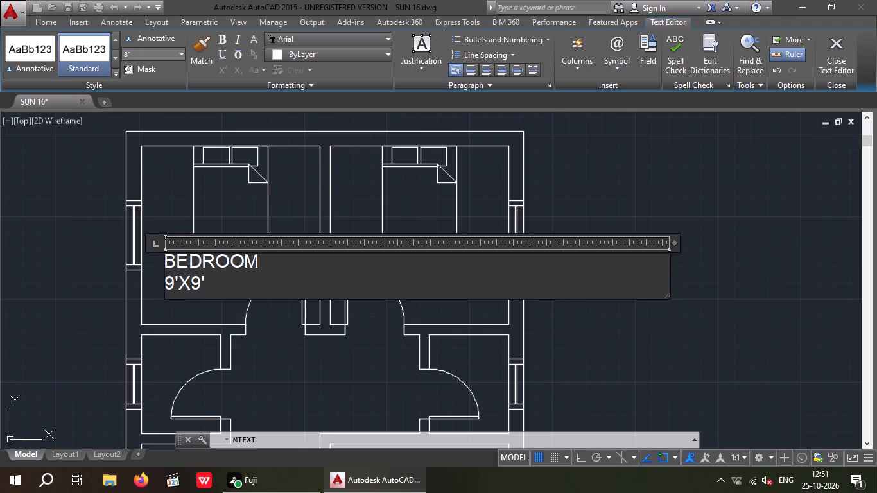
key(Left)
key(space)
key(space)
key(space)
key(space)
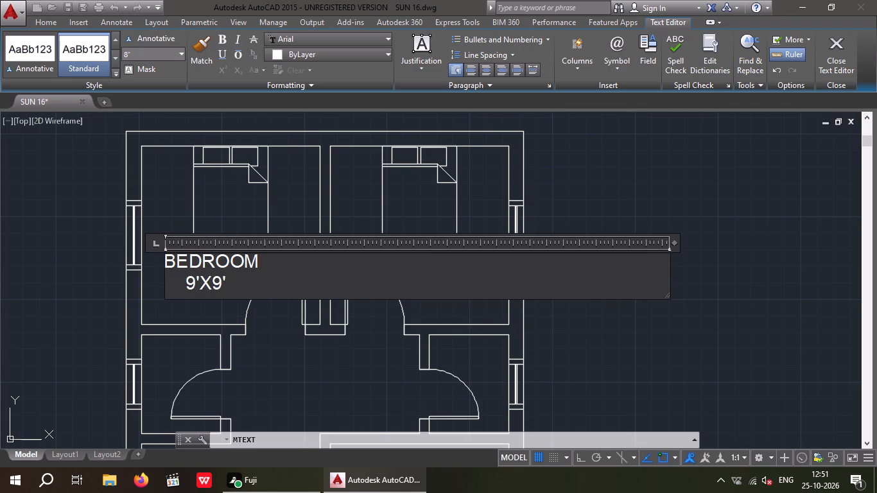
key(space)
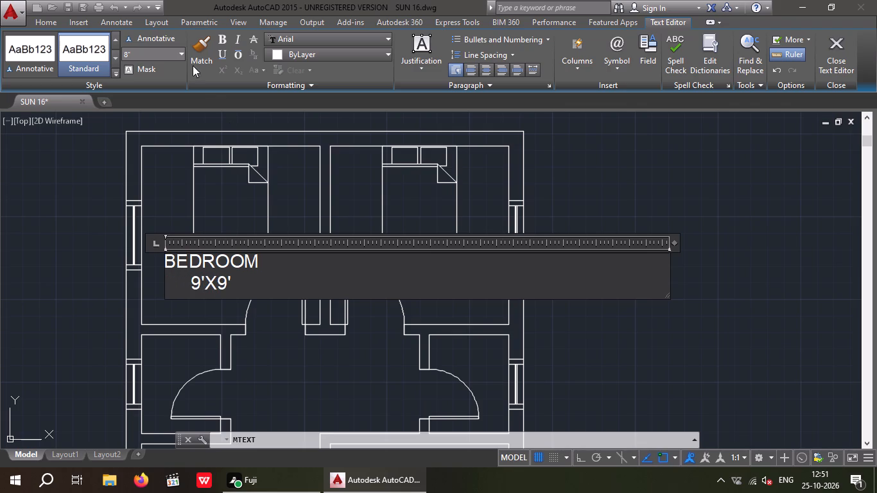
click(166, 212)
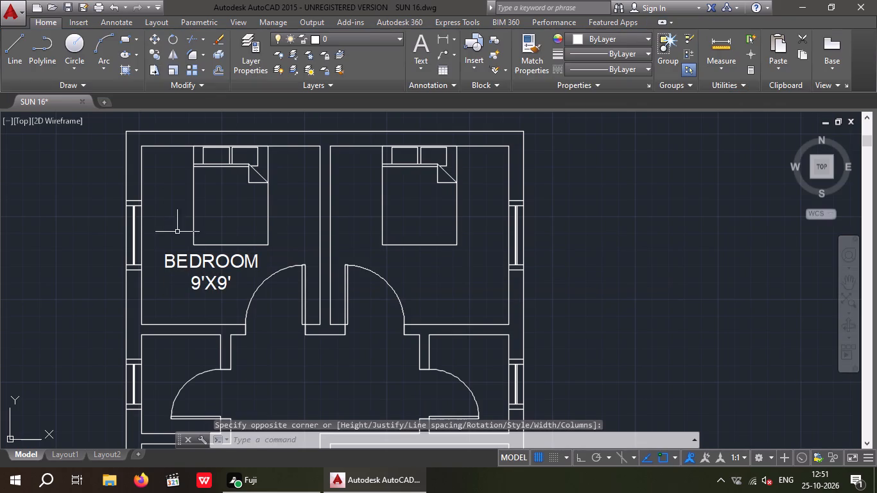
Measure the inner width of the upper-right bedroom with a temporary linear dimension.
click(444, 40)
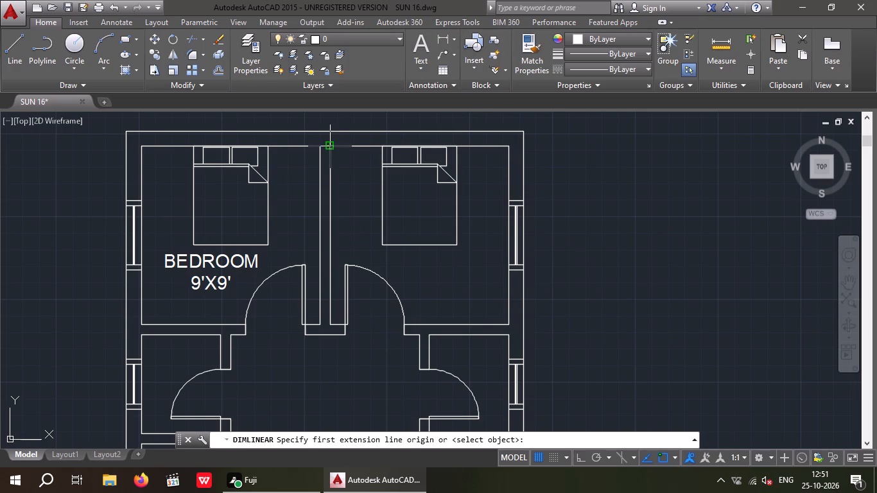
click(331, 147)
drag(507, 147, 503, 157)
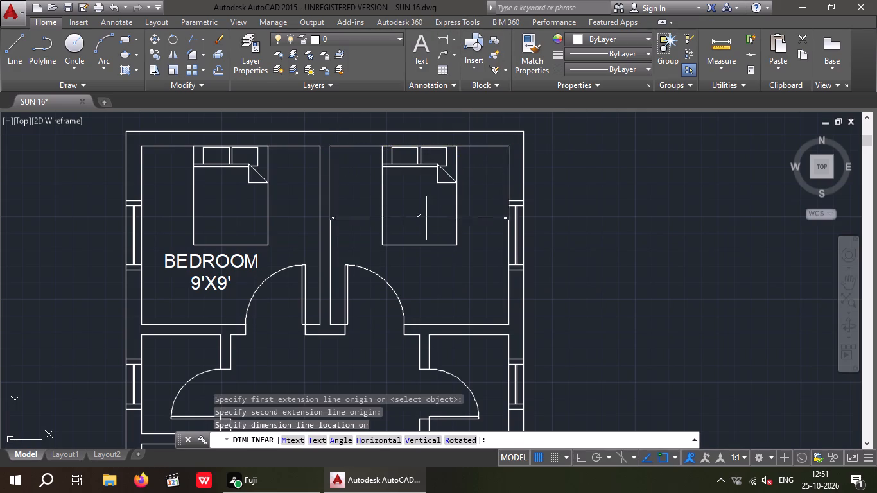
scroll(426, 218, up, 2)
key(space)
Measure the inner depth of the upper-right bedroom along its outer wall with a temporary linear dimension.
scroll(436, 198, down, 3)
key(space)
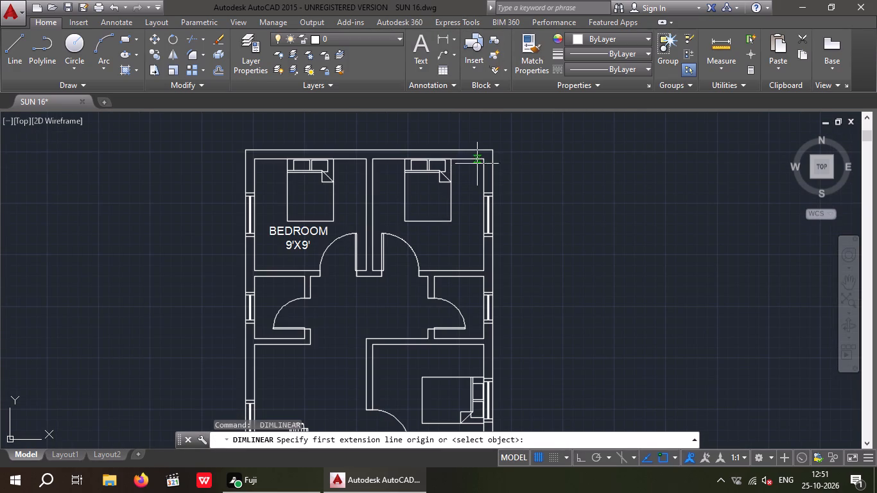
click(483, 160)
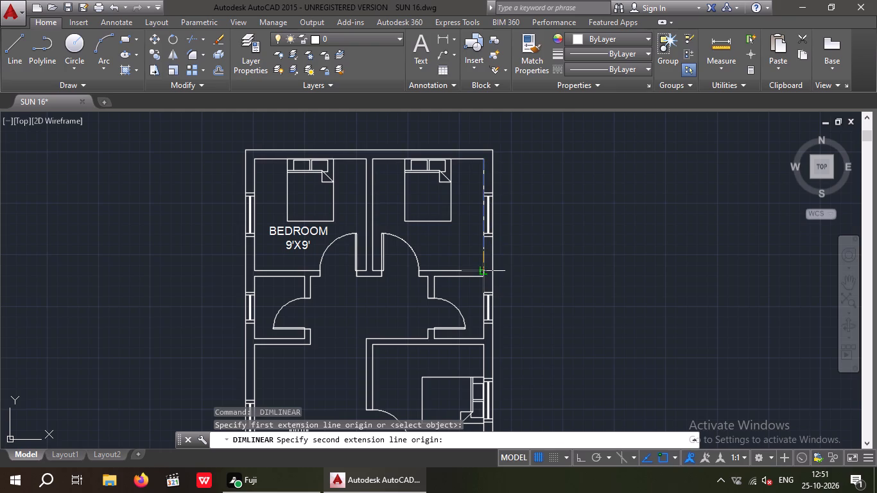
click(482, 269)
scroll(469, 216, up, 3)
scroll(469, 220, down, 2)
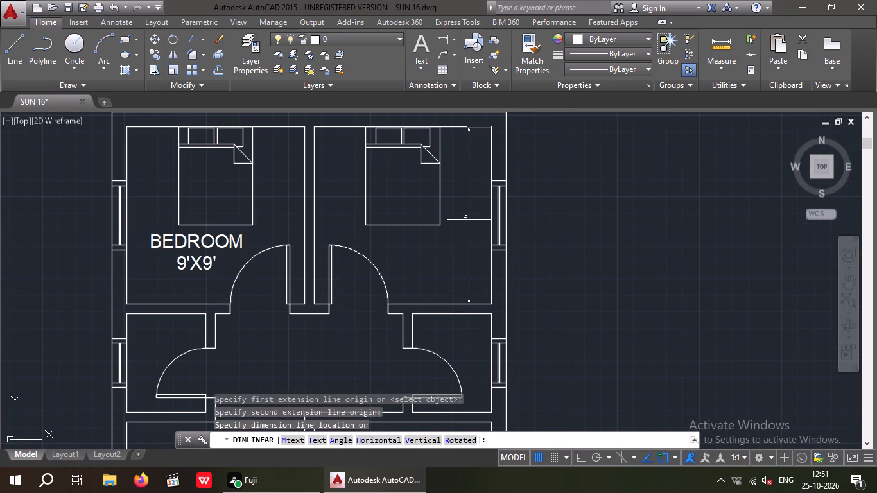
key(Escape)
key(Escape)
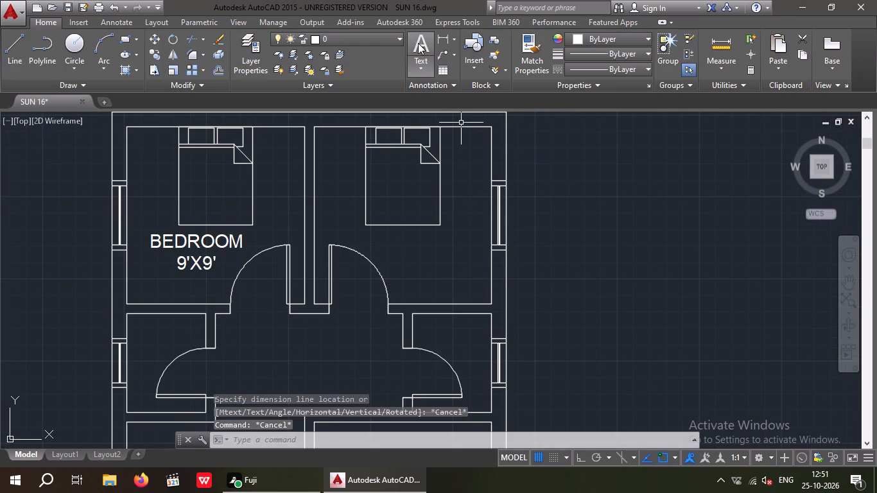
Start a multiline text label below the bed in the upper-right bedroom, 8" high, reading BEDROOM.
click(419, 44)
drag(370, 240, 383, 246)
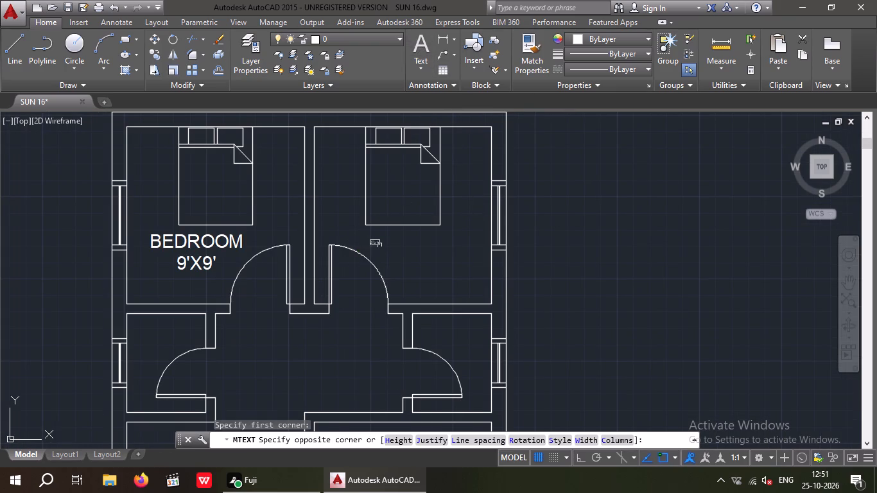
click(666, 277)
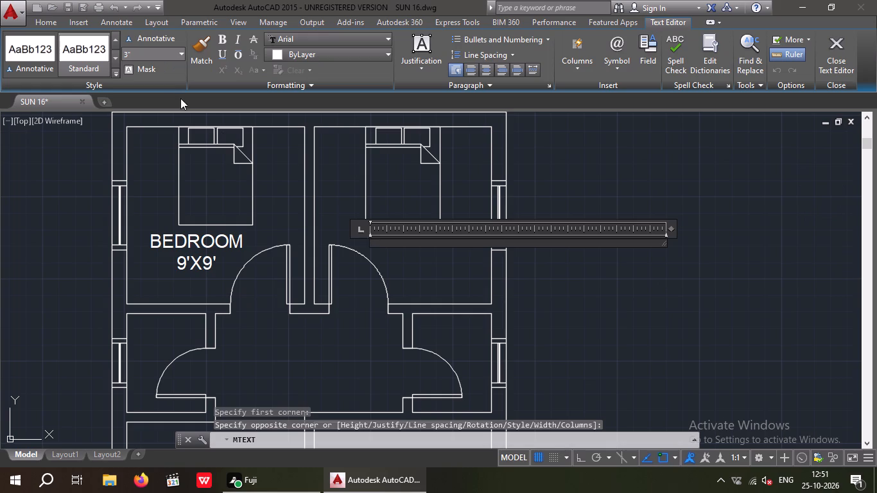
click(157, 61)
key(8)
text({")
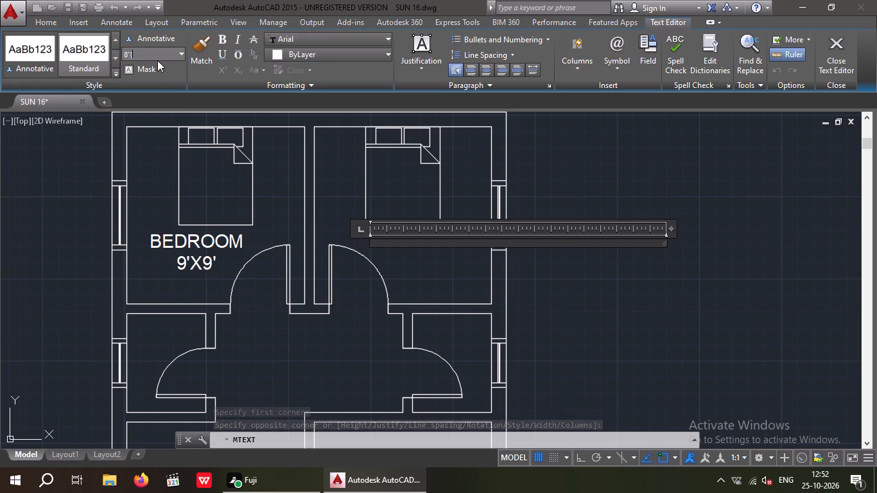
key(BackSpace)
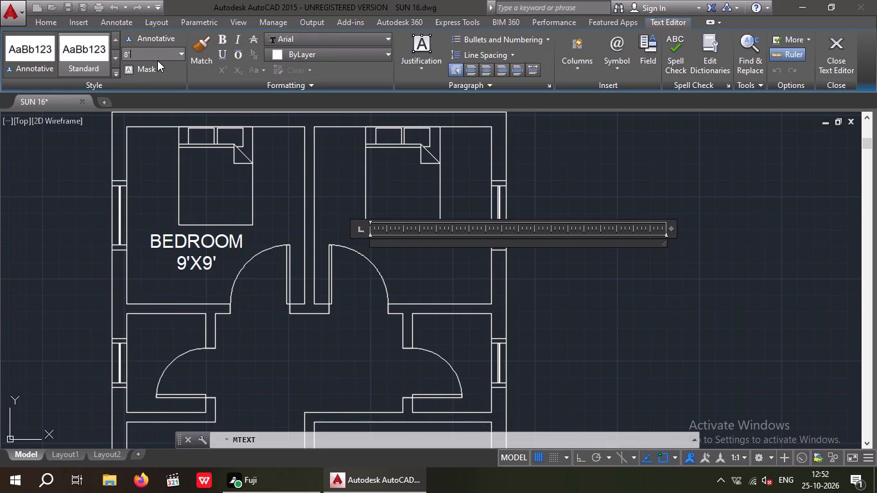
key(Return)
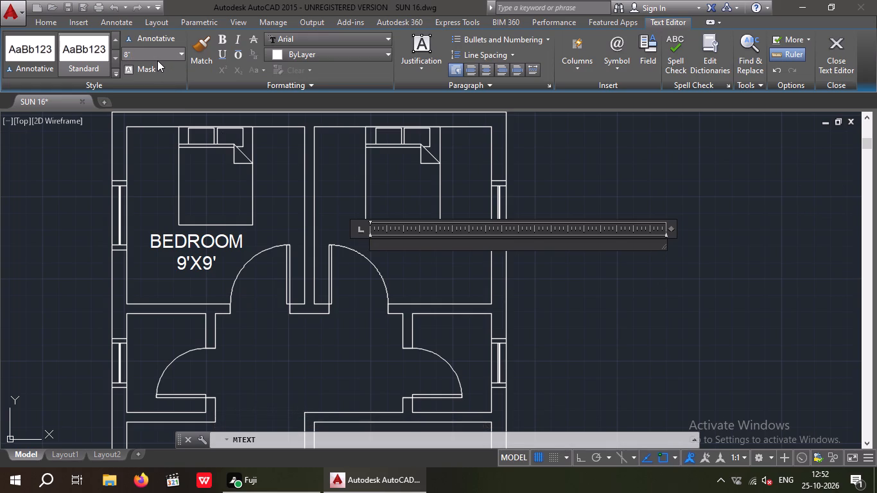
text(BEDROO)
key(m)
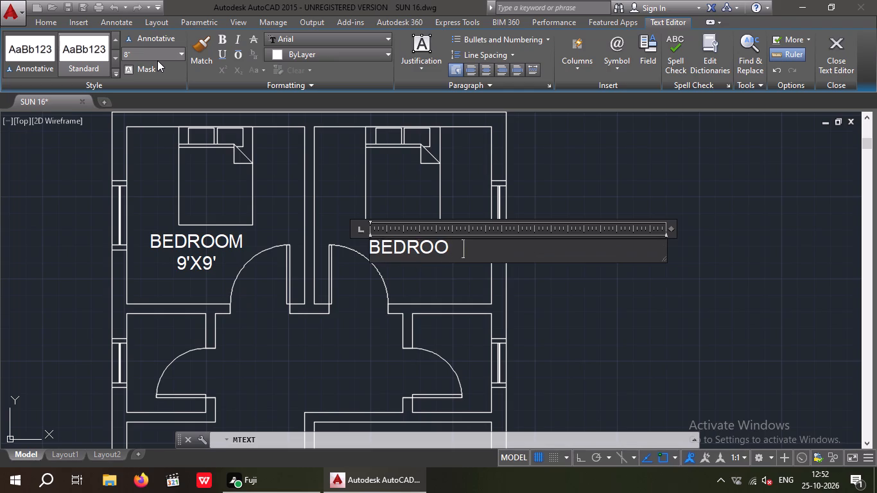
Add a second line 9'X9' to the label, indent it with five spaces beneath BEDROOM, and finish the text.
key(Return)
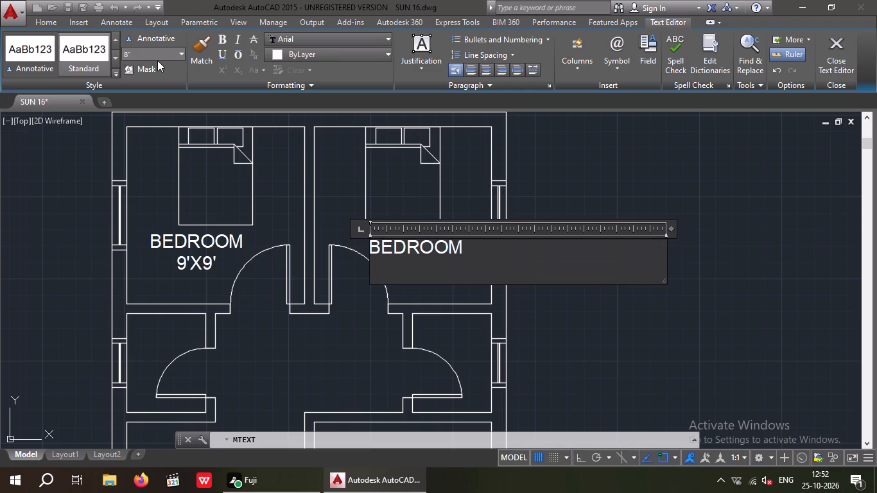
text(9'9)
key(apostrophe)
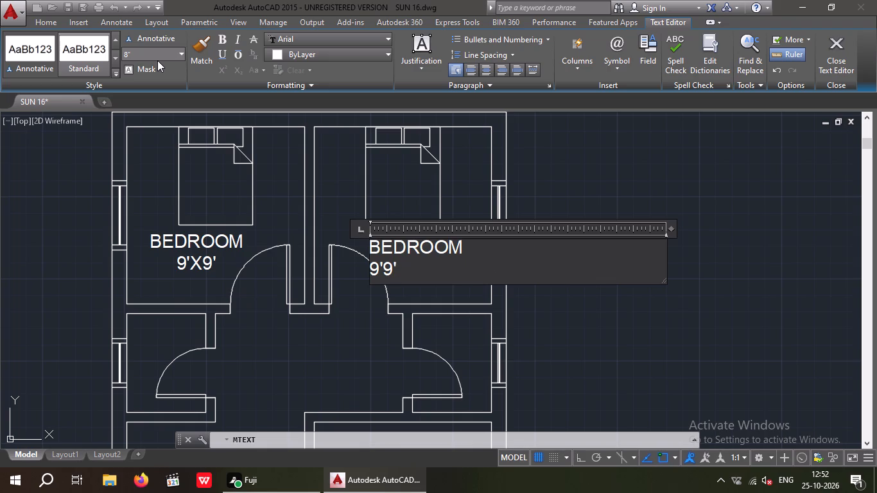
key(Left)
key(Left)
key(x)
key(Left)
key(Left)
key(Left)
key(space)
key(space)
key(space)
key(space)
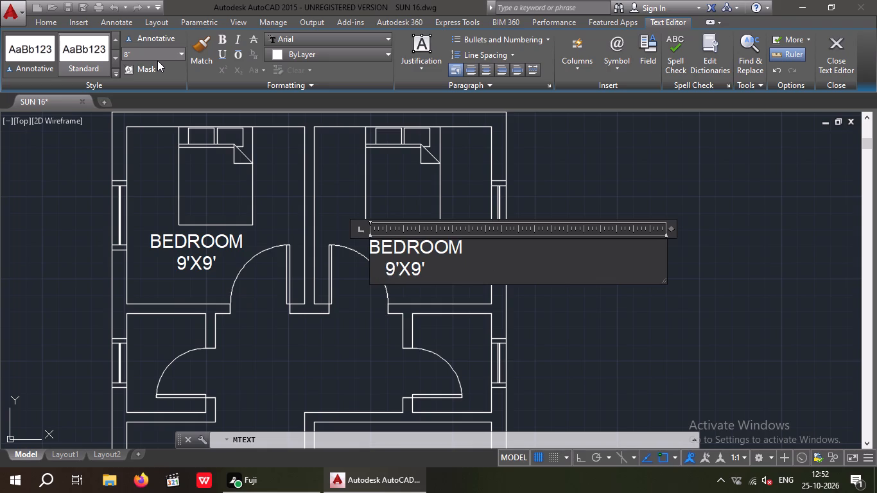
key(space)
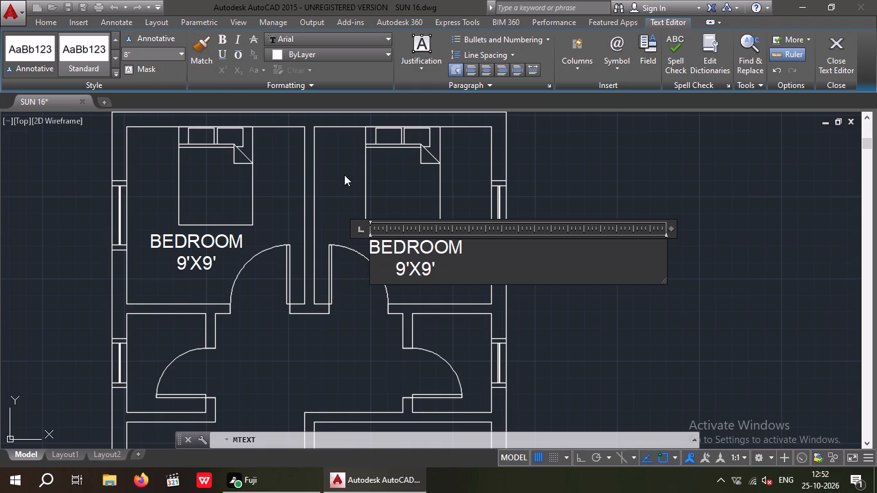
click(543, 182)
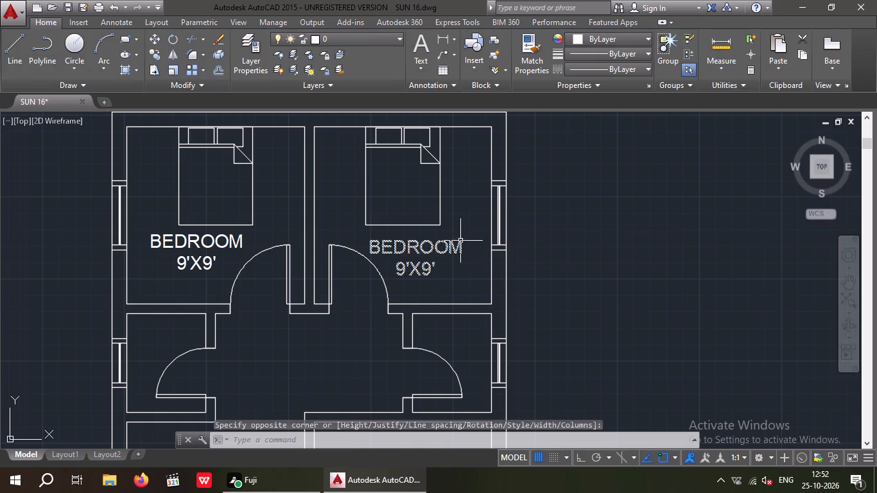
Measure the inner width of the third bedroom, on the right side of the plan, with a temporary linear dimension.
scroll(460, 241, down, 2)
middle_drag(433, 277, 311, 202)
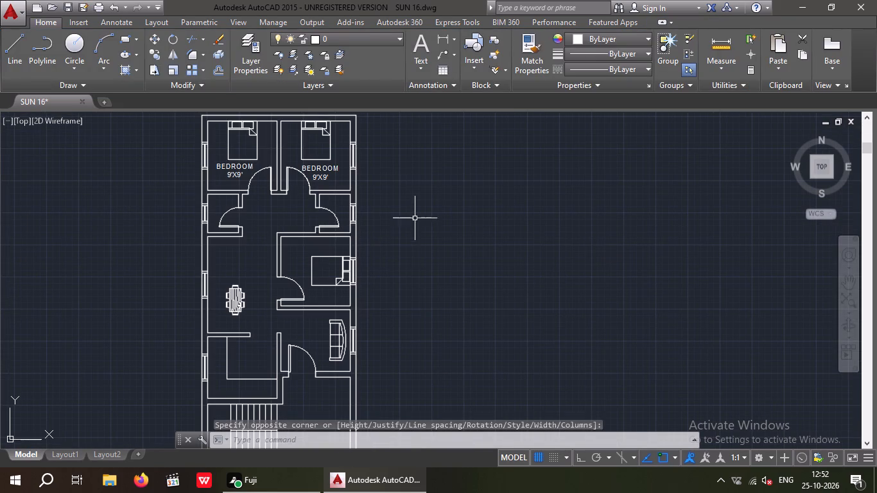
click(446, 37)
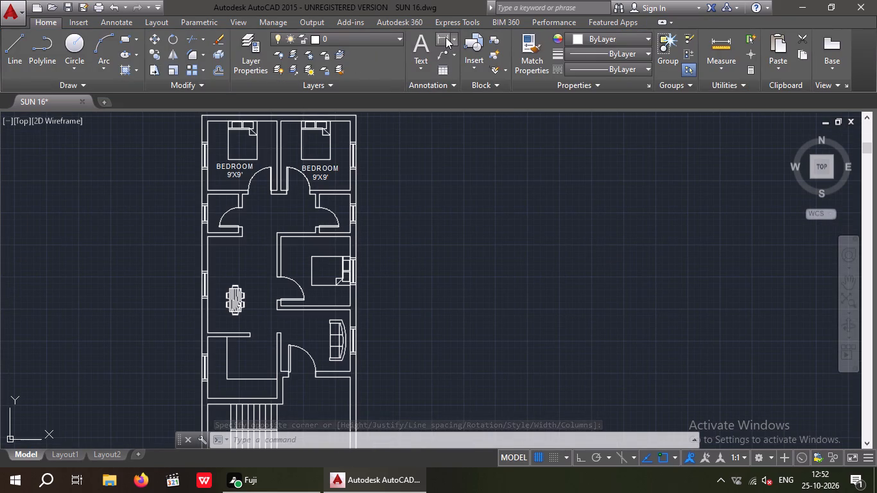
scroll(289, 239, up, 2)
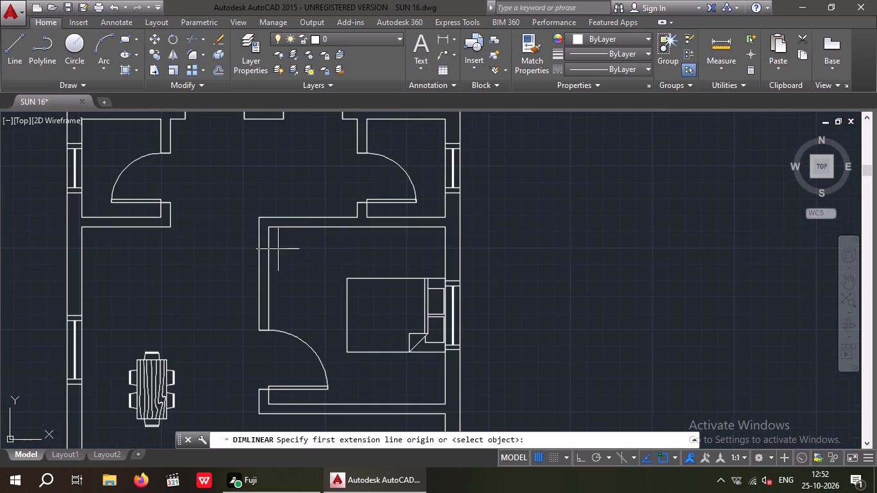
drag(271, 225, 277, 229)
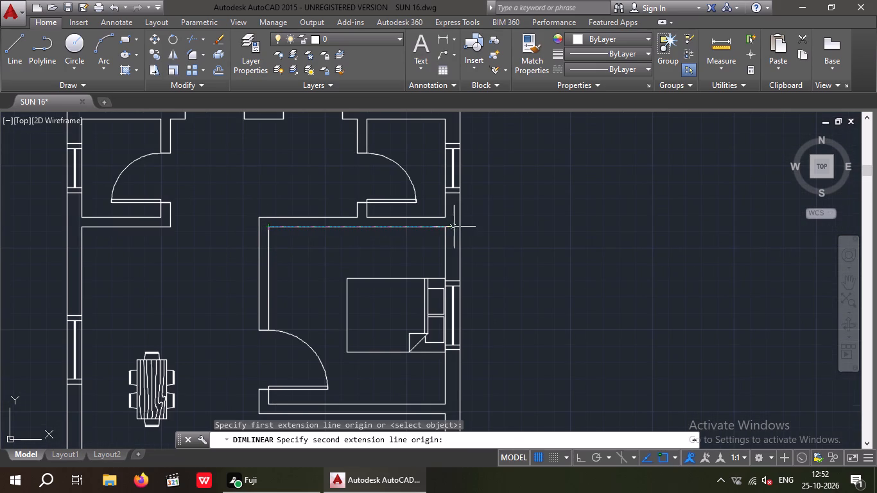
drag(441, 227, 434, 236)
scroll(378, 252, up, 3)
key(space)
scroll(380, 248, down, 4)
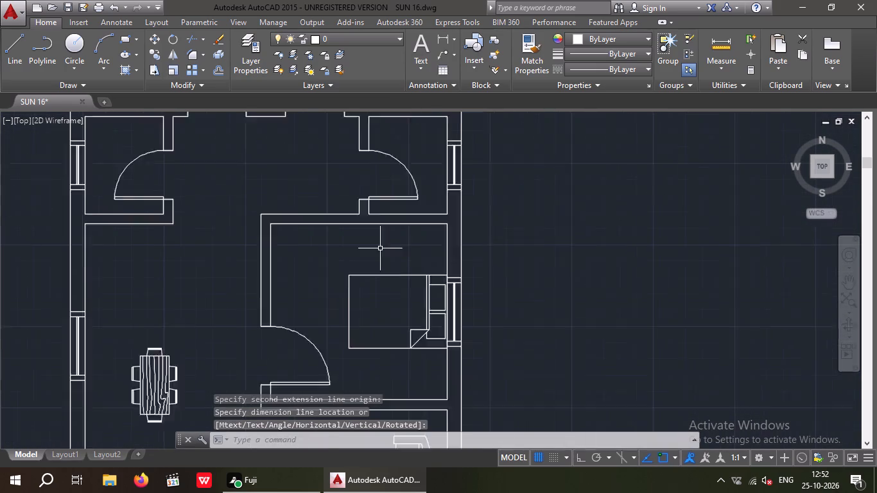
Measure the inner depth of the third bedroom along its outer wall with a temporary linear dimension.
key(space)
click(425, 233)
scroll(425, 348, up, 2)
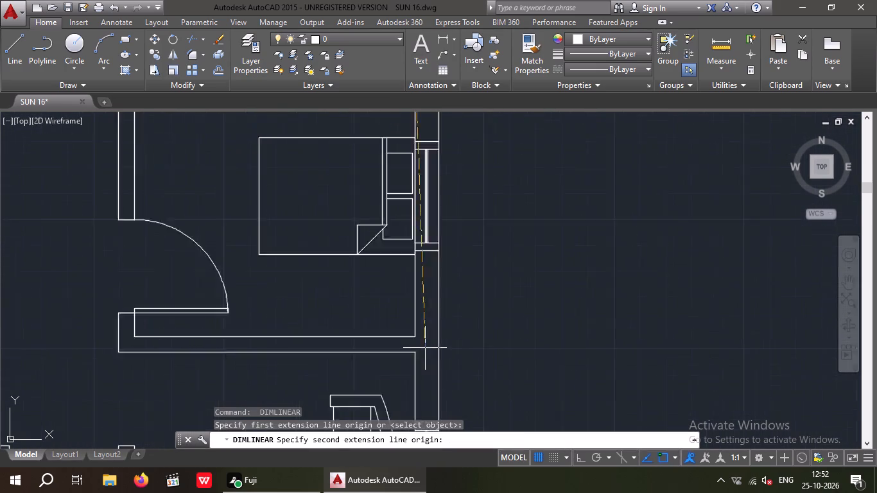
scroll(425, 348, up, 1)
drag(408, 331, 419, 331)
middle_drag(516, 332, 448, 417)
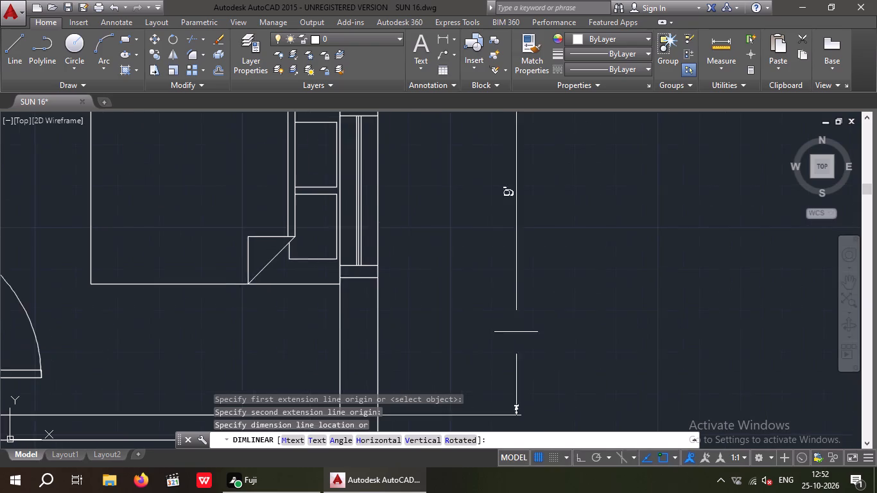
scroll(465, 357, down, 1)
key(Escape)
scroll(483, 304, down, 1)
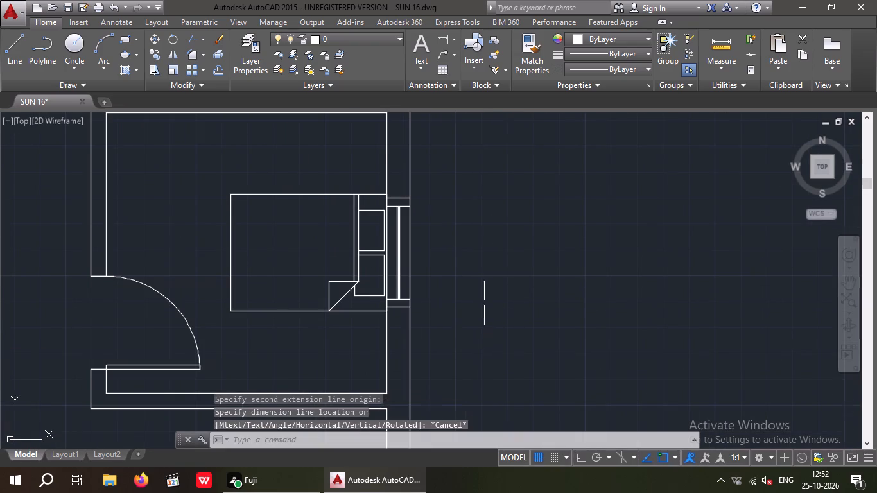
Copy the upper-right bedroom's BEDROOM 9'X9' label to the empty area outside the third bedroom's outer wall.
scroll(482, 304, down, 2)
middle_drag(483, 309, 478, 333)
scroll(412, 211, up, 2)
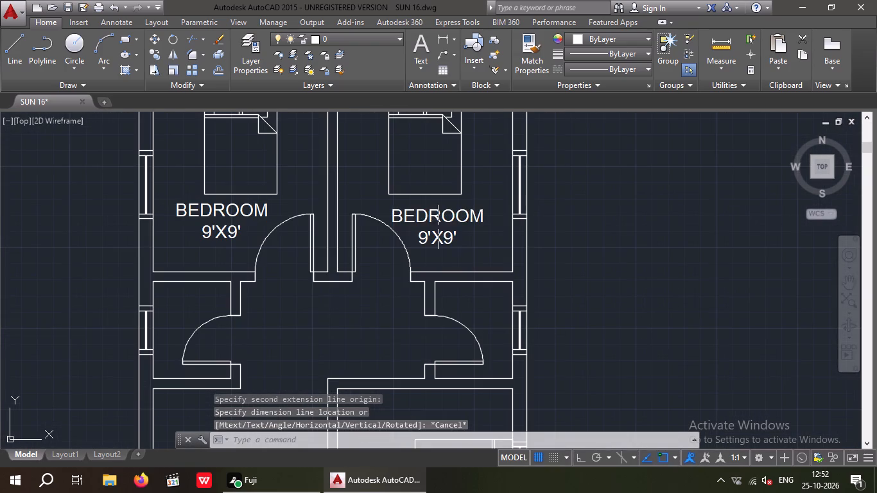
click(437, 234)
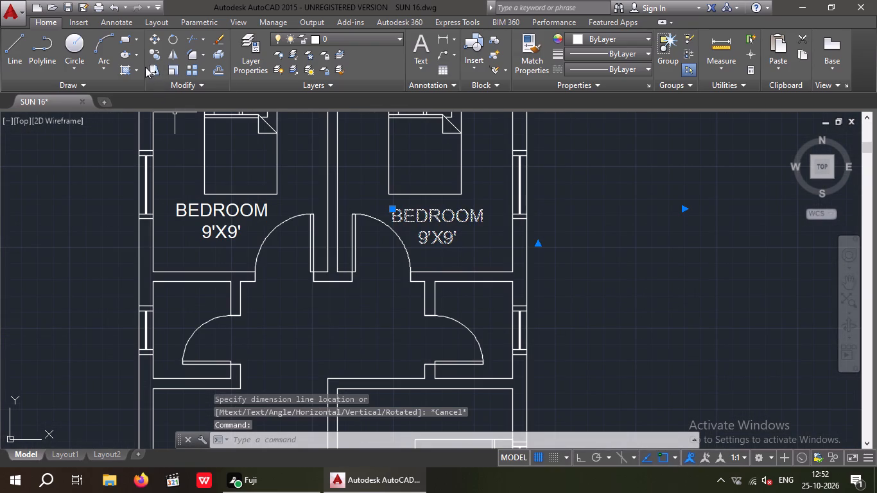
click(157, 55)
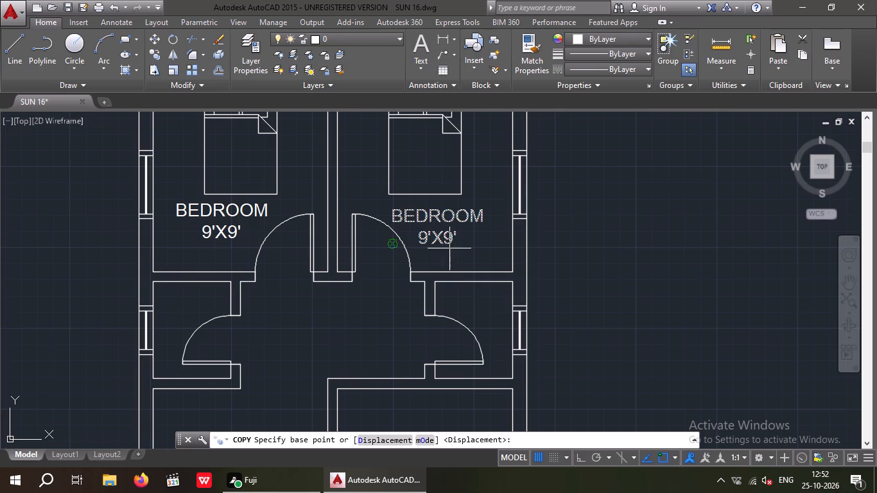
drag(449, 248, 447, 255)
middle_drag(410, 395, 323, 219)
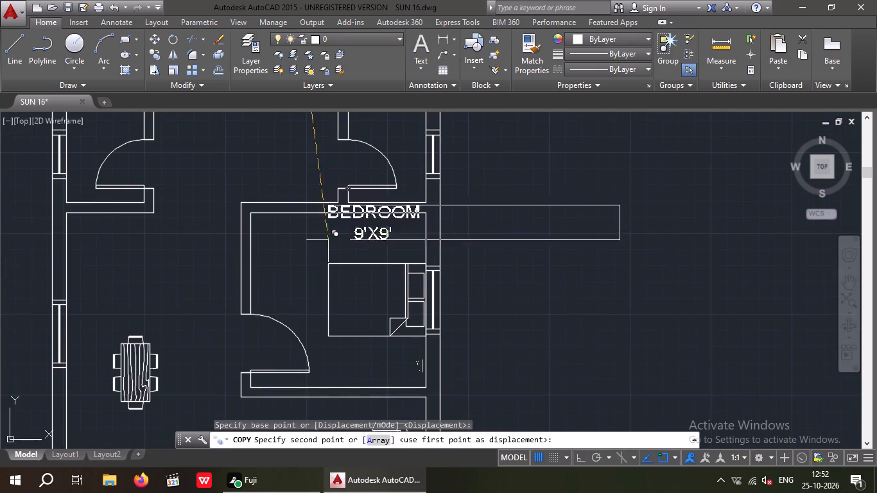
scroll(290, 285, up, 2)
scroll(270, 307, down, 2)
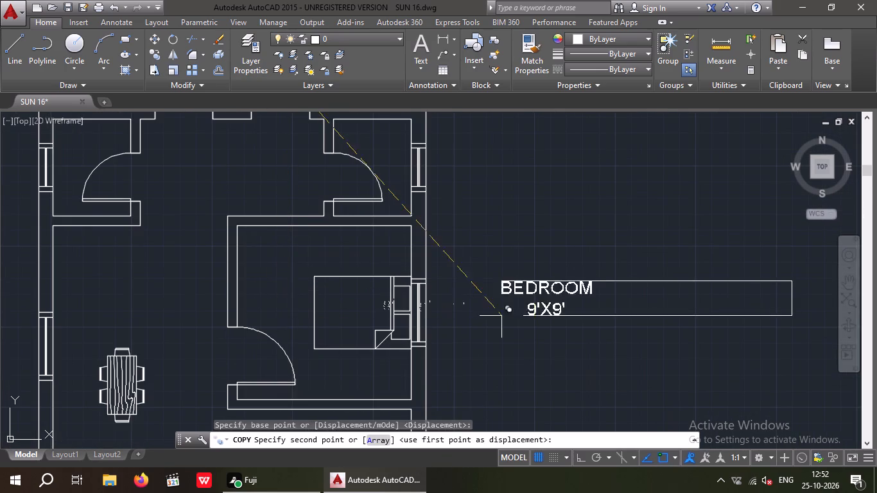
click(501, 307)
key(Escape)
Turn Ortho on and rotate the copied label to 270° about its top-left corner so it reads vertically.
drag(602, 209, 591, 307)
click(511, 327)
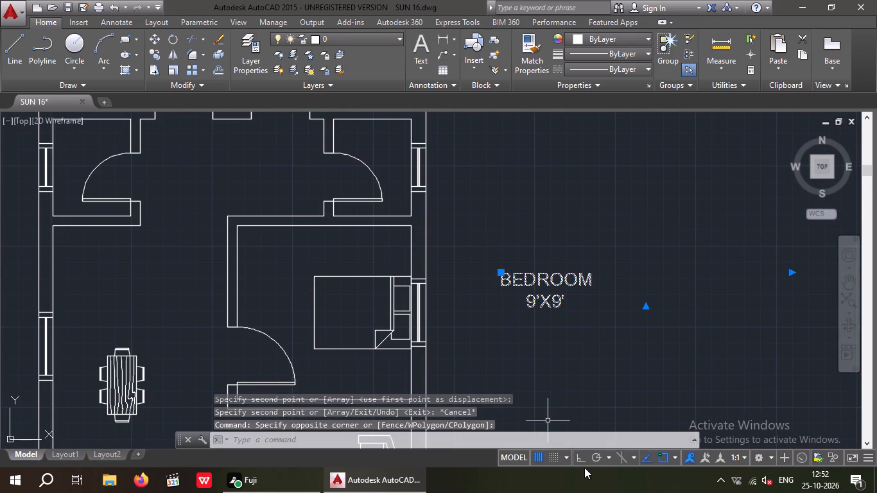
click(579, 461)
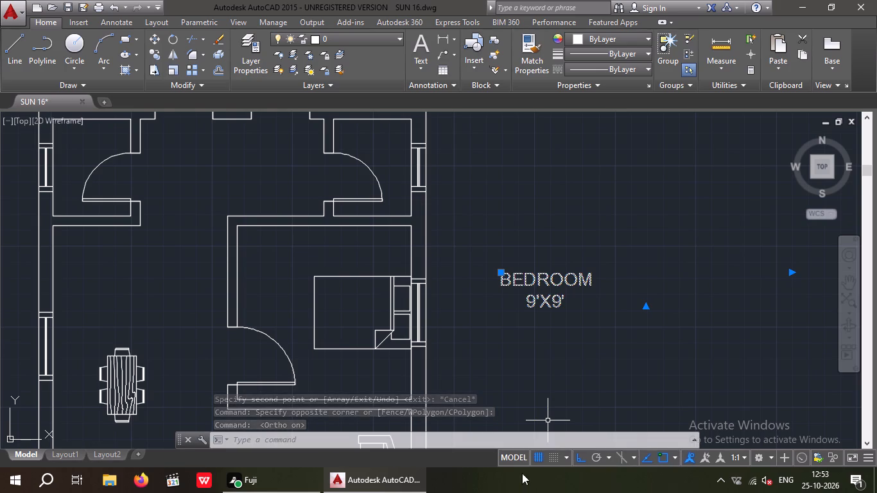
click(169, 39)
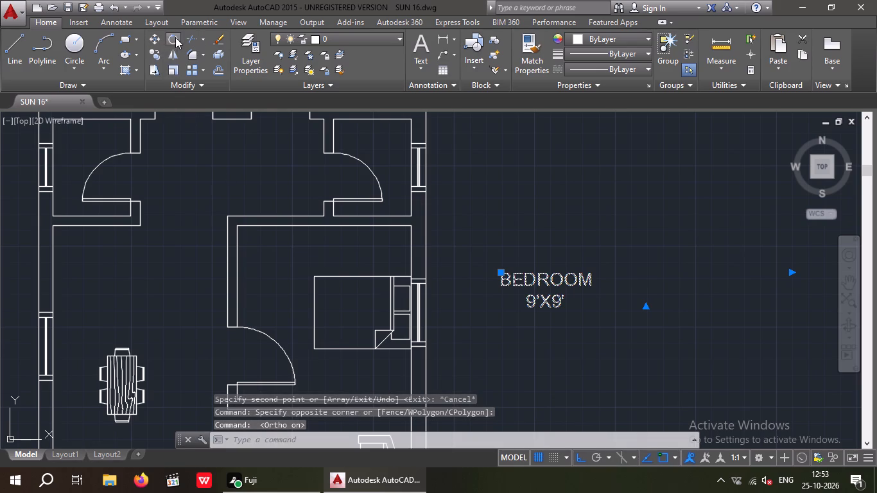
drag(595, 275, 597, 291)
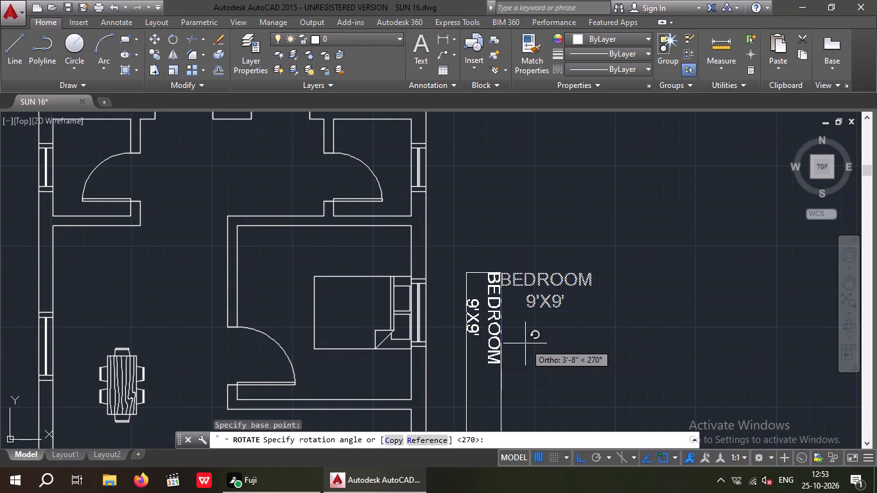
click(525, 342)
Turn Ortho off and move the rotated BEDROOM 9'X9' label into the third bedroom, between the inner wall and the bed.
drag(532, 259, 504, 325)
click(491, 358)
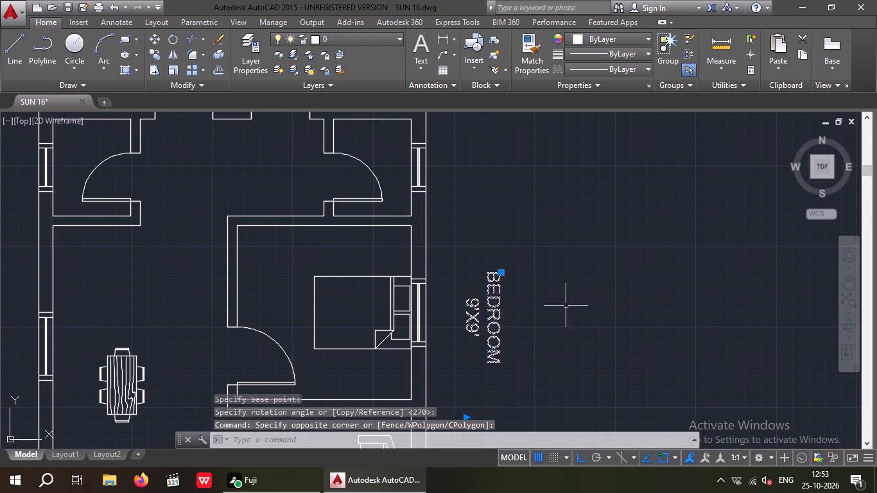
click(580, 458)
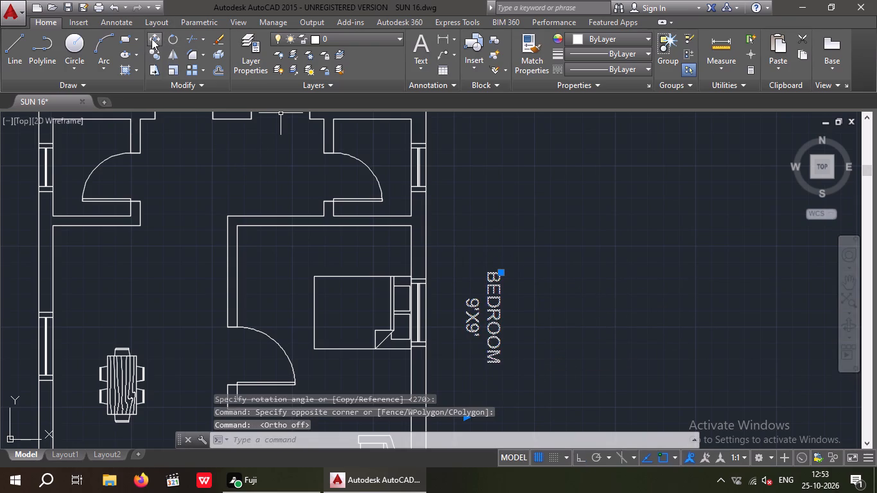
click(152, 39)
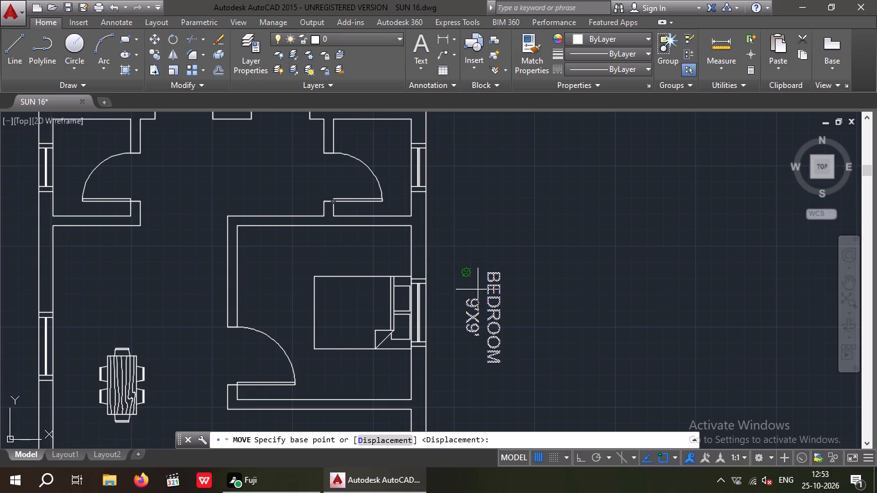
click(478, 289)
scroll(261, 268, up, 1)
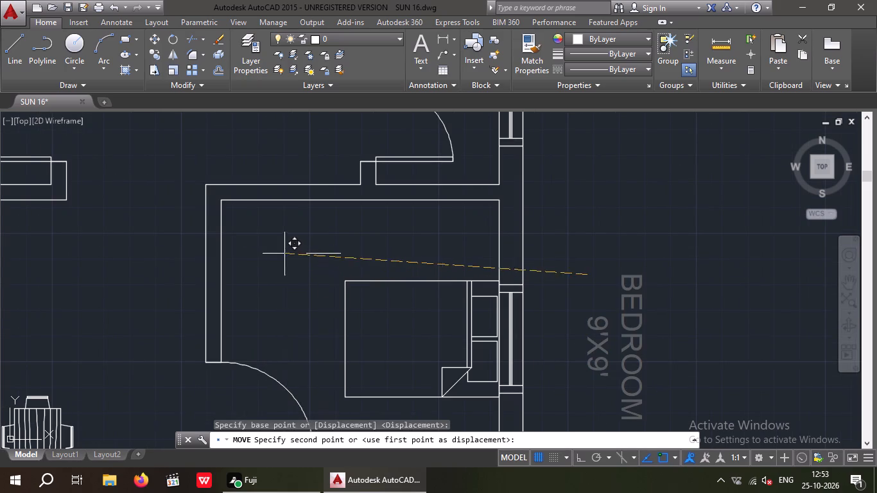
click(278, 261)
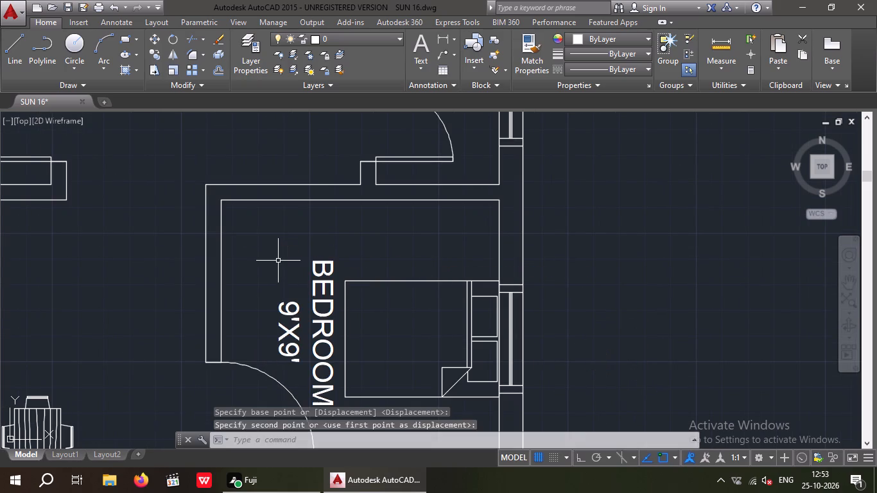
Measure the inner width of the small room below the upper-right bedroom with a temporary linear dimension.
middle_drag(307, 259, 342, 220)
scroll(343, 233, down, 2)
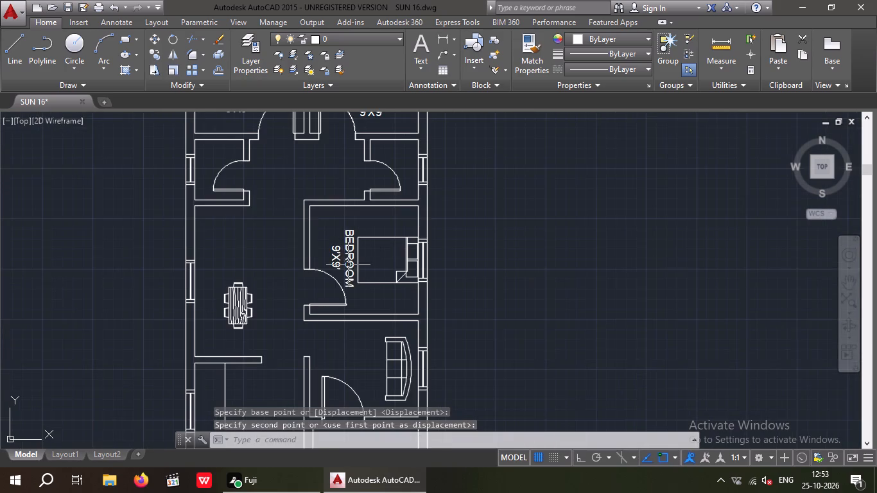
middle_drag(348, 270, 347, 297)
middle_drag(443, 263, 419, 298)
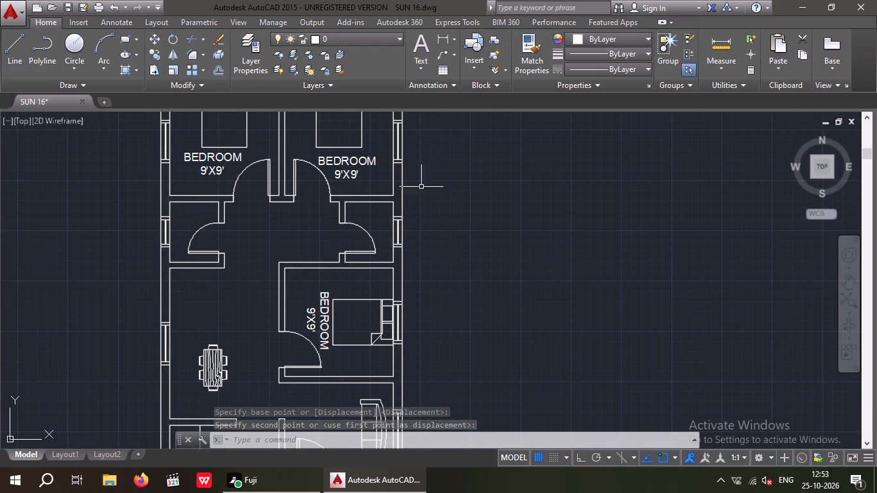
click(442, 39)
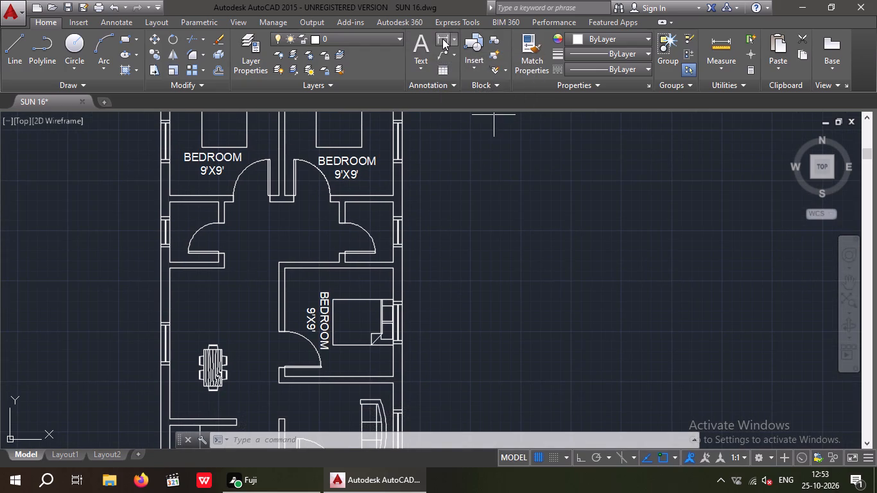
scroll(350, 200, up, 2)
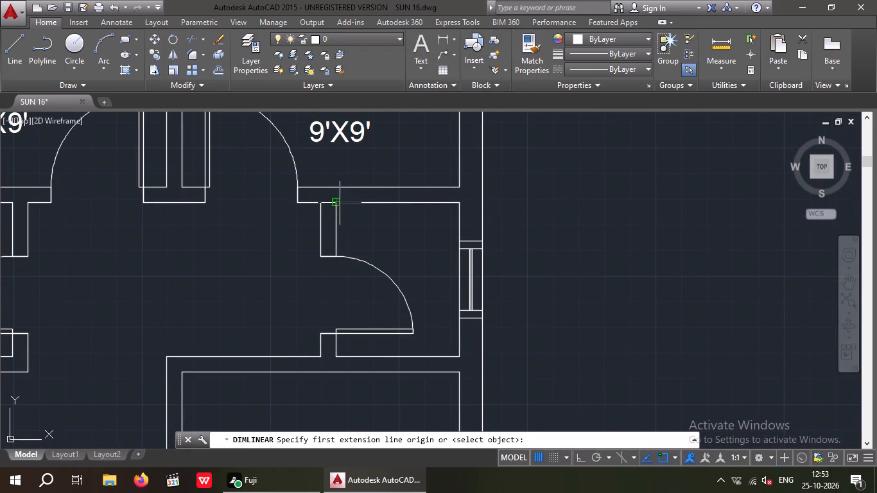
click(336, 205)
click(459, 204)
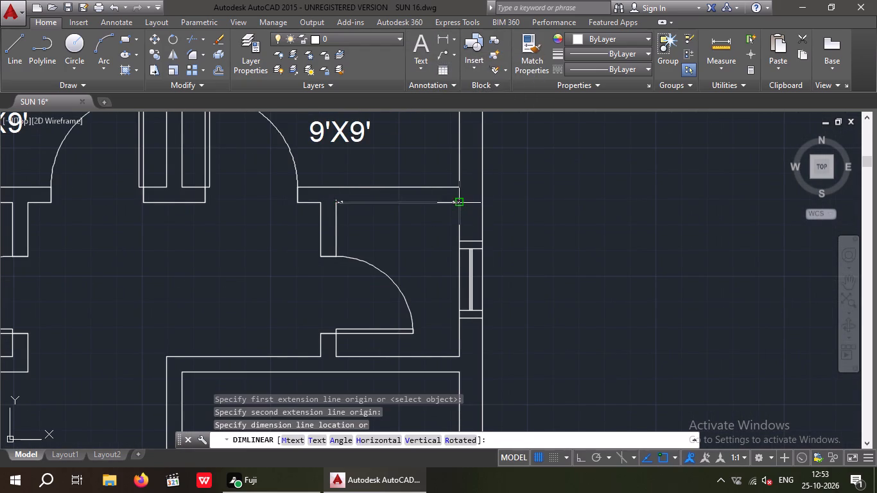
scroll(417, 247, up, 2)
key(space)
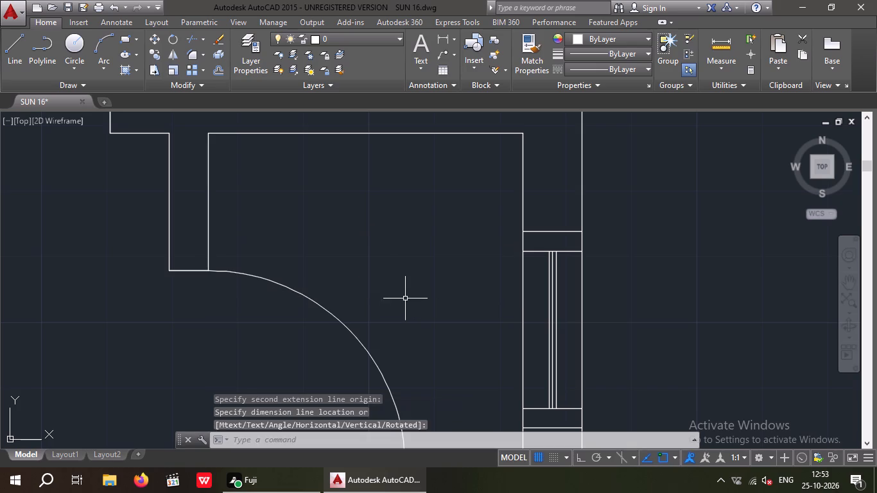
Measure the same small room's inner depth along its window wall with a temporary linear dimension.
key(space)
click(519, 132)
middle_drag(483, 275, 484, 272)
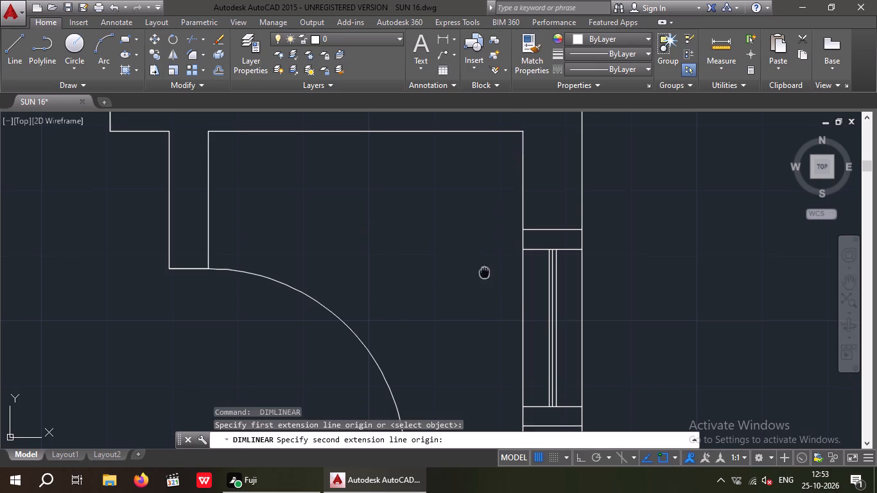
middle_drag(484, 272, 447, 220)
scroll(464, 260, down, 1)
click(475, 390)
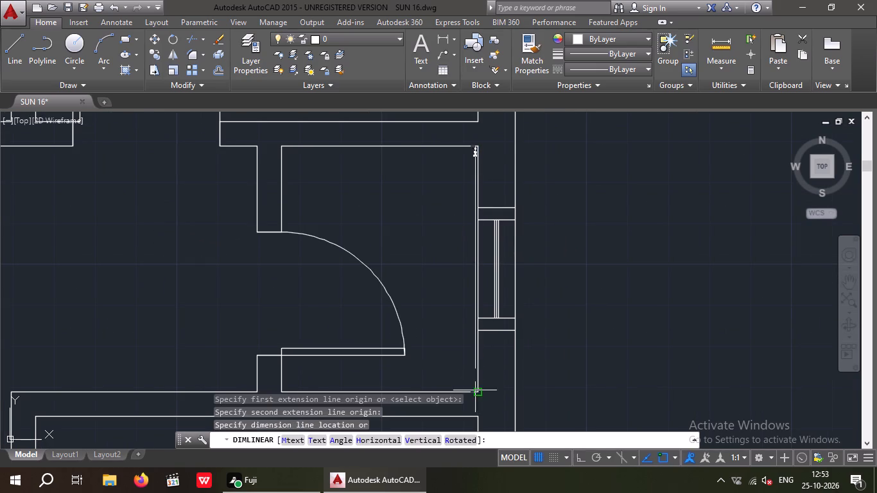
scroll(590, 245, up, 2)
scroll(589, 241, down, 3)
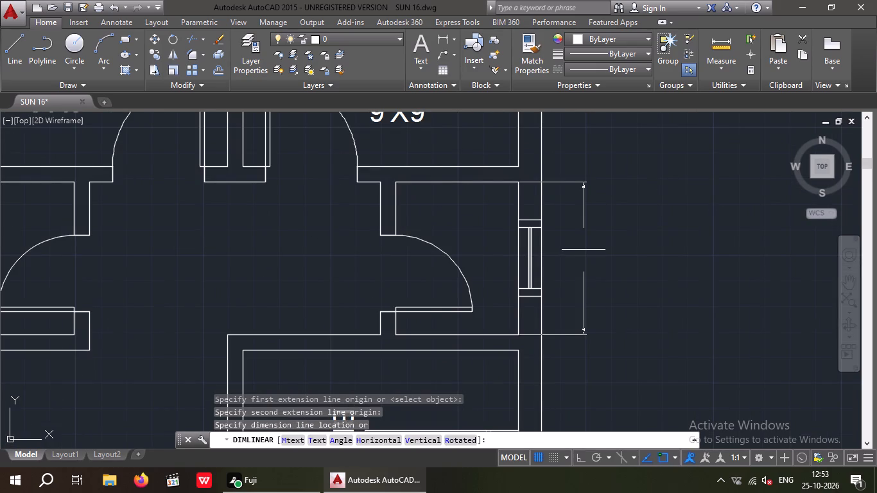
key(Escape)
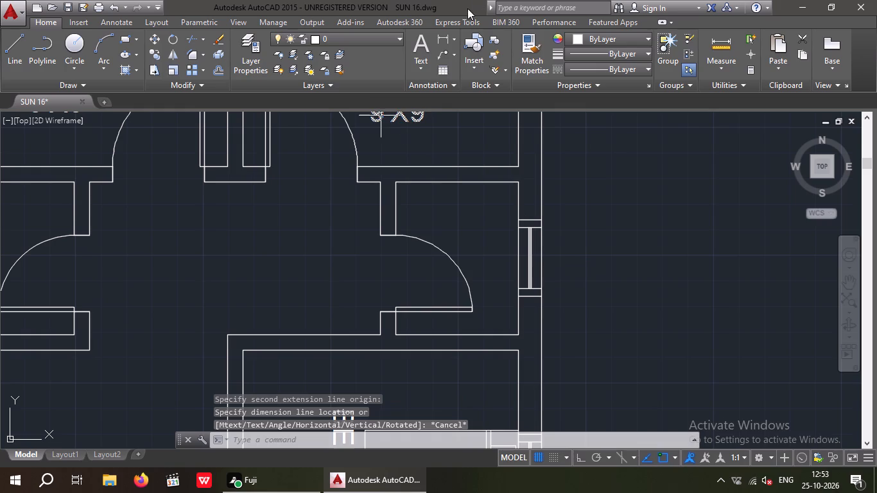
Add 7" high multiline text in the small room reading TOILET, with 4'X5' indented by two spaces on the second line.
click(422, 44)
drag(419, 213, 435, 235)
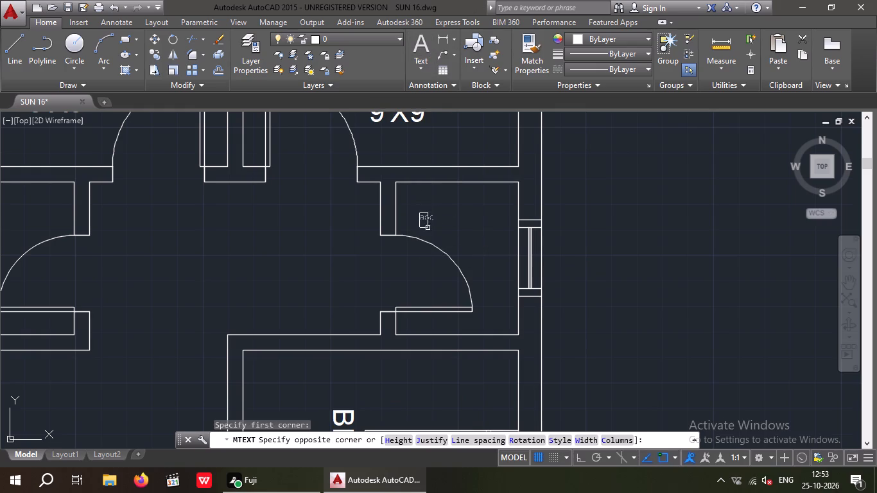
click(780, 311)
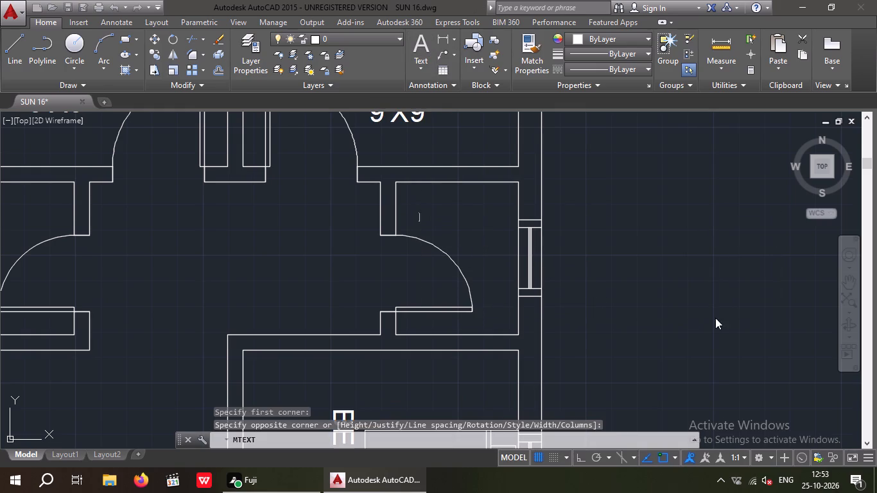
click(143, 59)
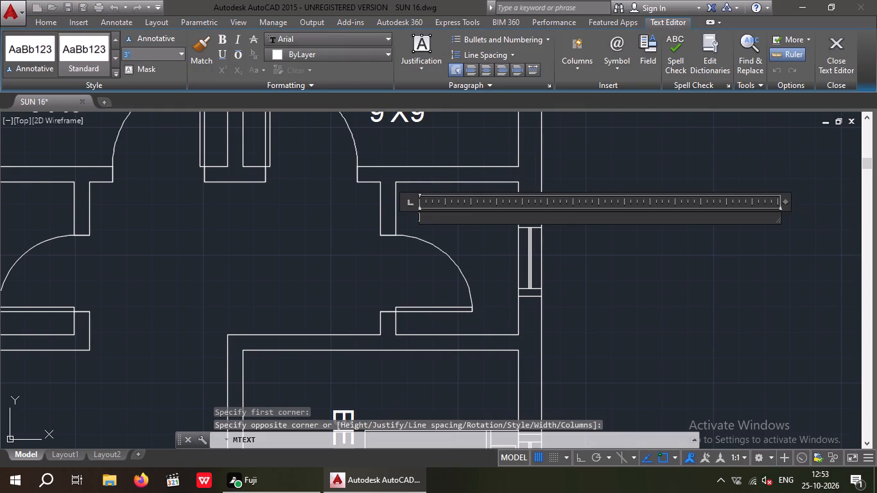
key(7)
key(shift+quotedbl)
key(Return)
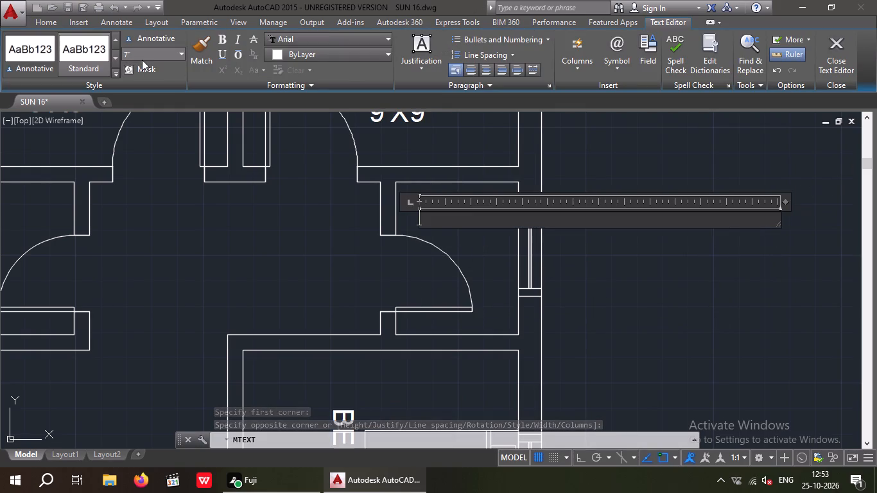
text(TOILET)
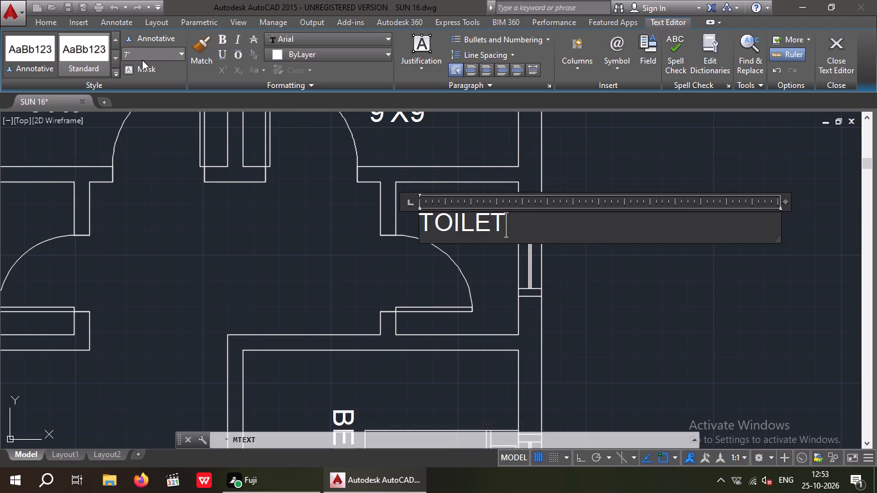
key(Return)
text(4')
key(5)
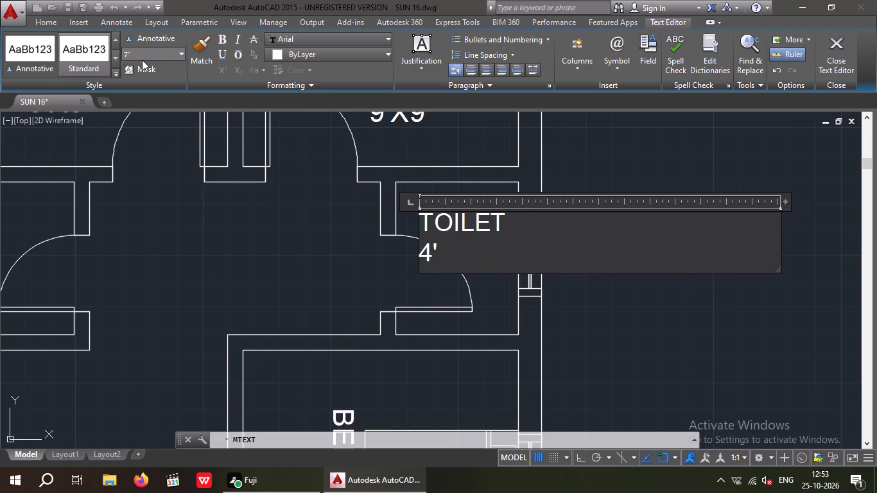
key(apostrophe)
key(Left)
key(Left)
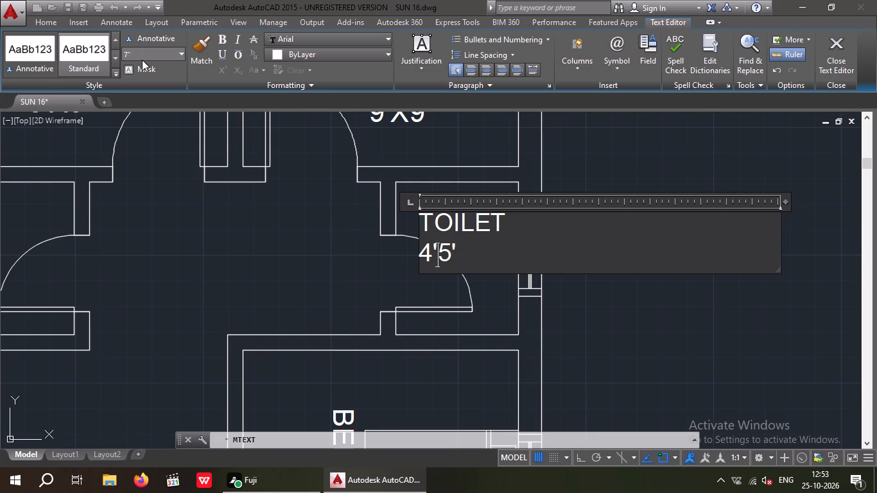
key(x)
key(Left)
key(Left)
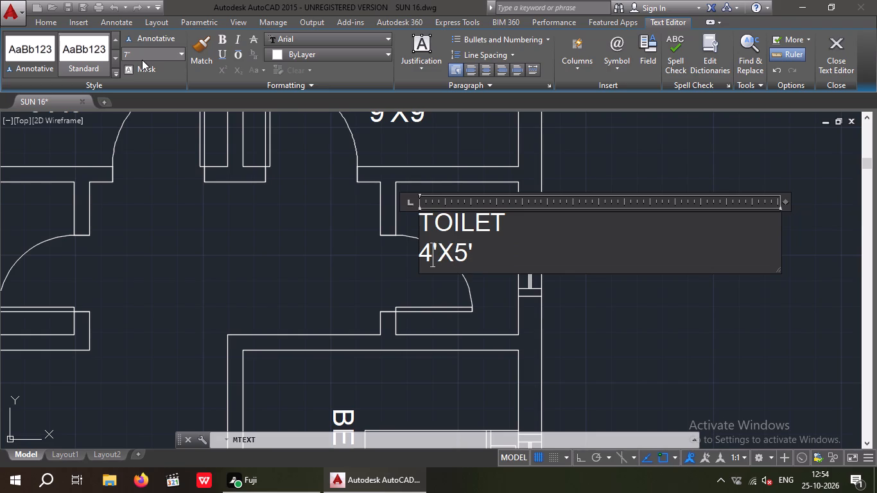
key(Left)
key(space)
key(space)
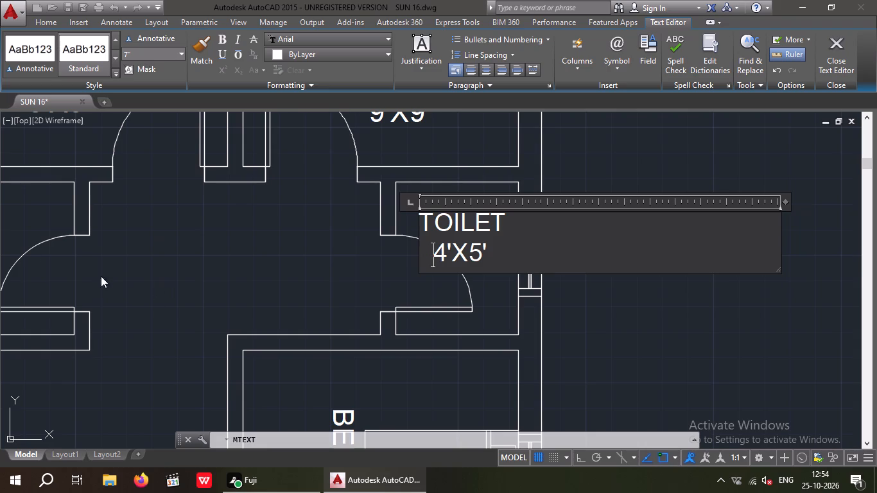
click(336, 286)
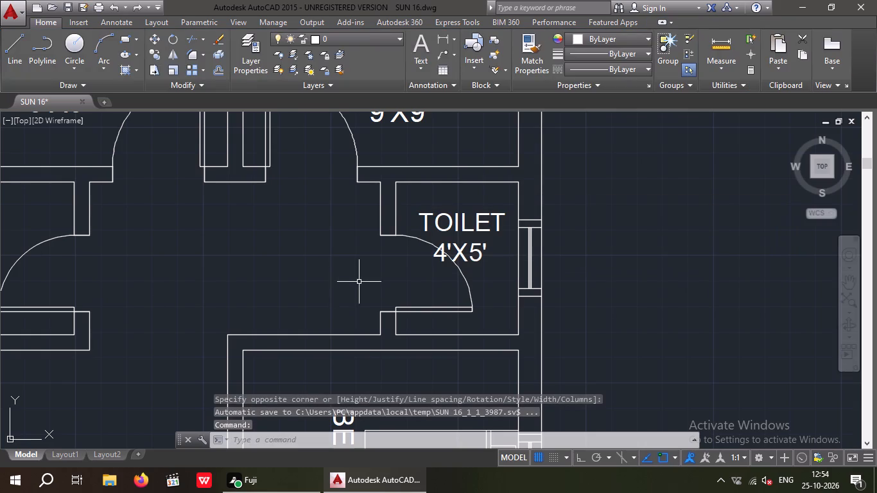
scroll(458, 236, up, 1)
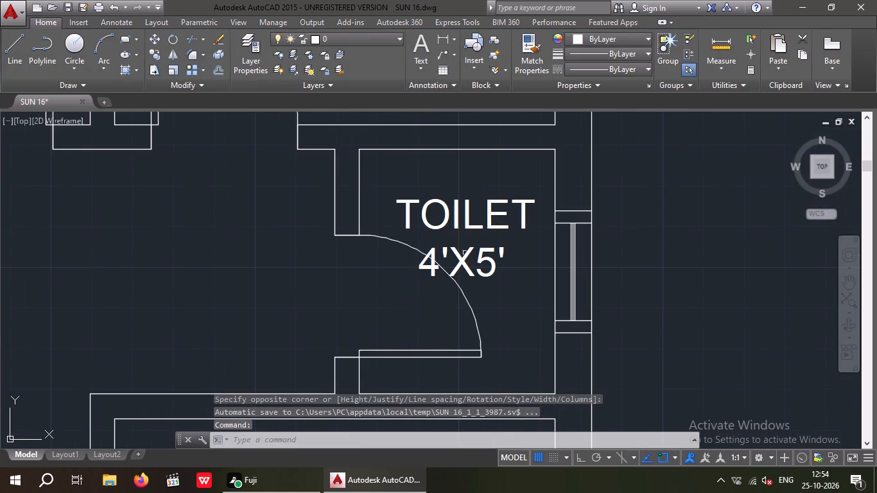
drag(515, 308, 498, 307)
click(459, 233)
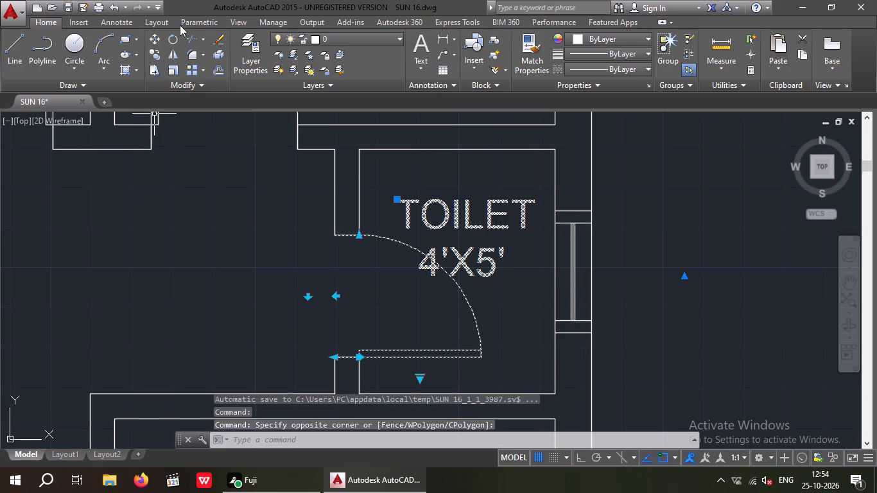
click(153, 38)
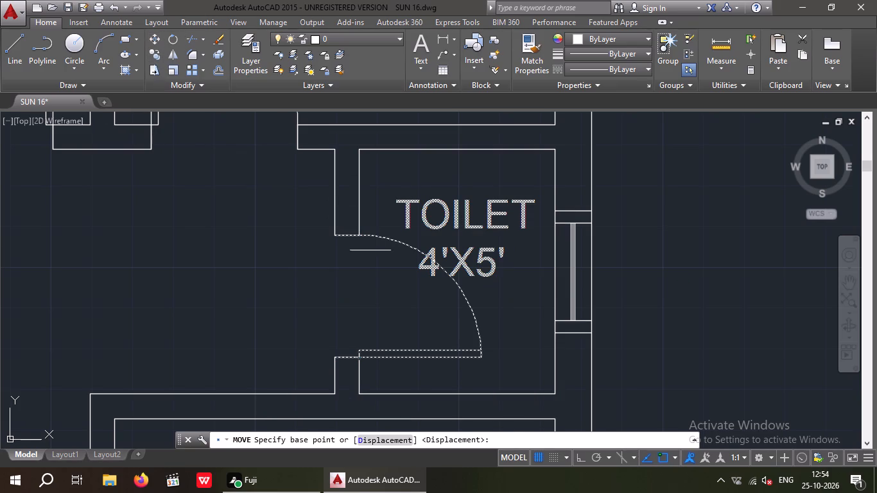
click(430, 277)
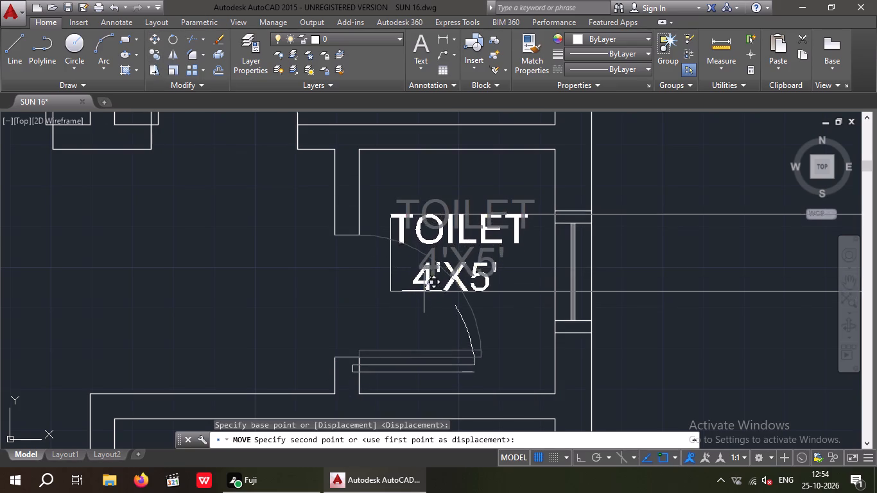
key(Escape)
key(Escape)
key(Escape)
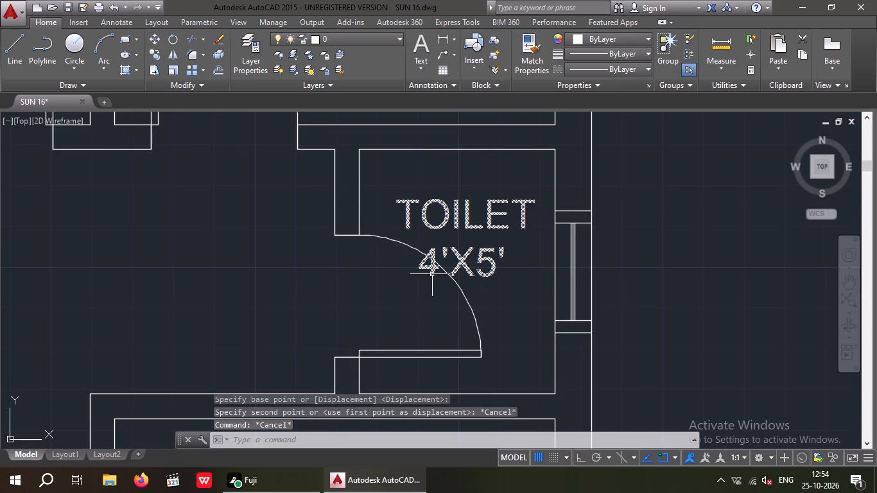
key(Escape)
Move the TOILET 4'X5' label slightly down toward the middle of the small room below the upper-right bedroom.
drag(507, 281, 473, 251)
click(468, 228)
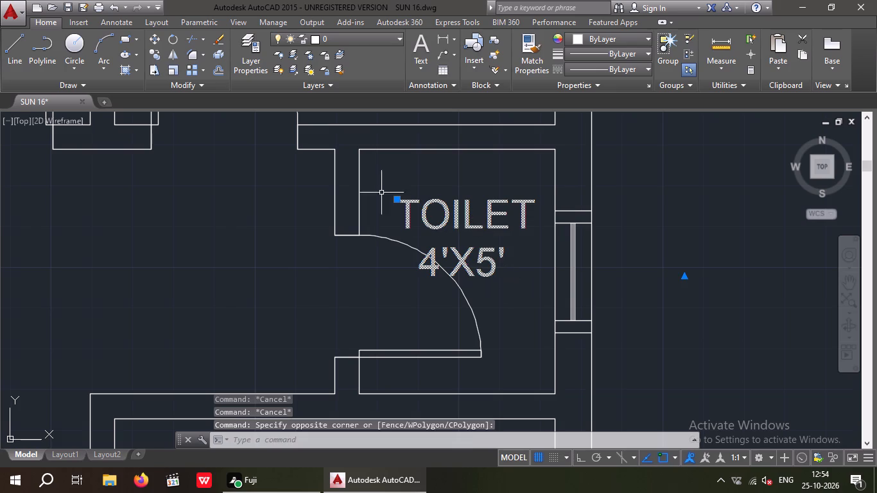
click(154, 40)
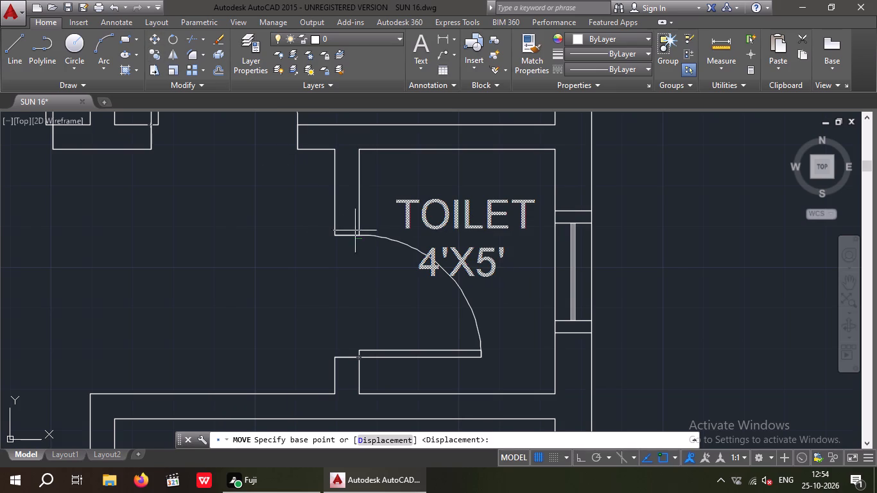
click(430, 272)
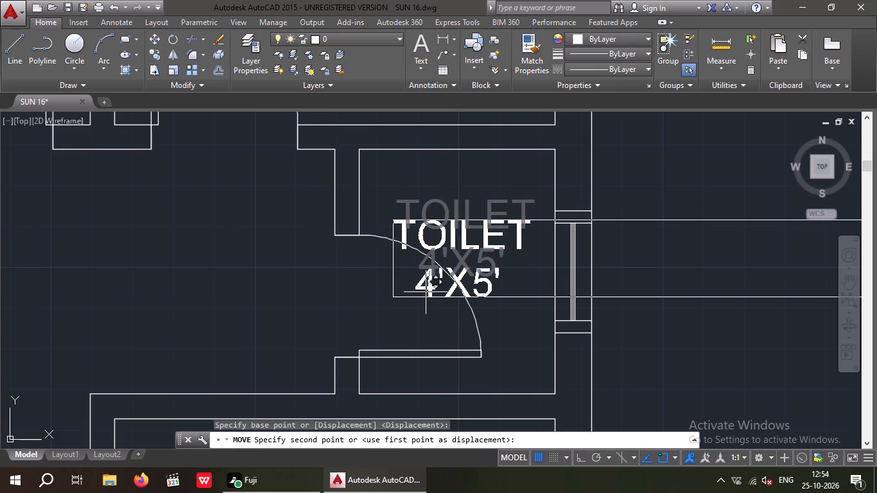
click(426, 293)
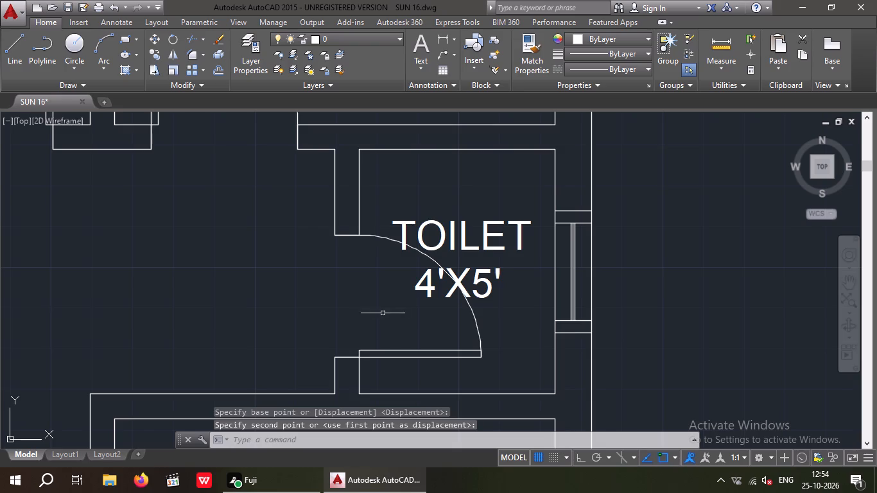
Measure the inner width of the small room below the upper-left bedroom with a temporary linear dimension.
middle_drag(383, 313, 440, 295)
middle_drag(437, 268, 544, 251)
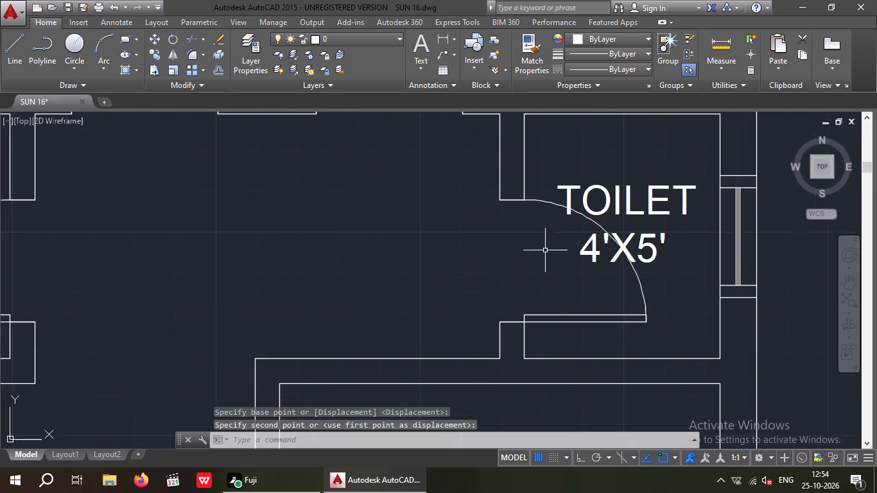
scroll(515, 254, down, 2)
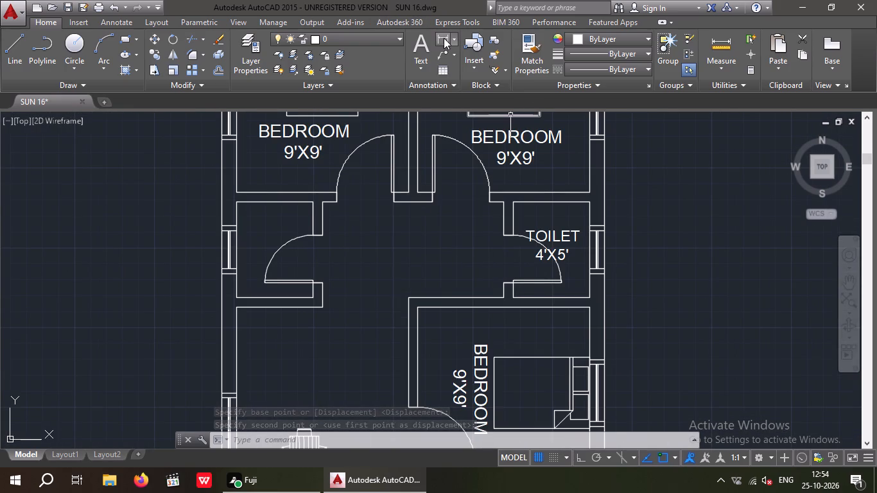
click(444, 38)
drag(236, 205, 256, 206)
drag(315, 201, 302, 238)
scroll(290, 225, up, 2)
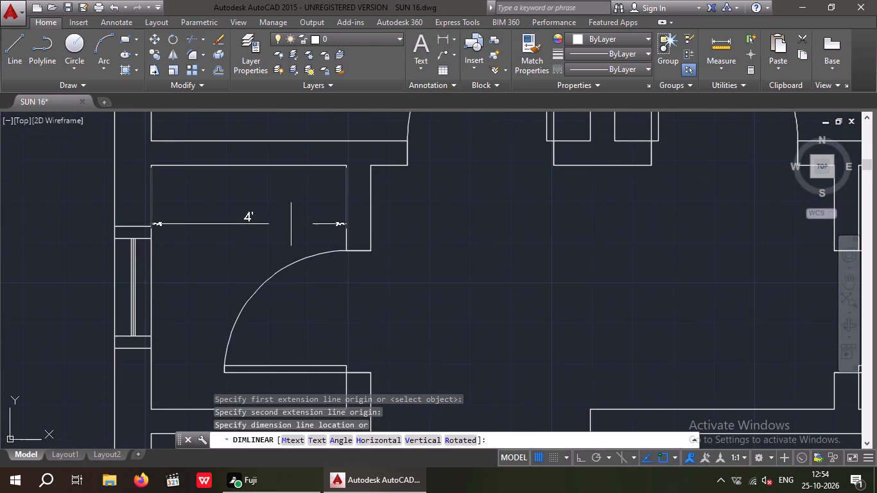
key(space)
Measure the same upper-left small room's inner depth along its window wall with a temporary linear dimension.
key(space)
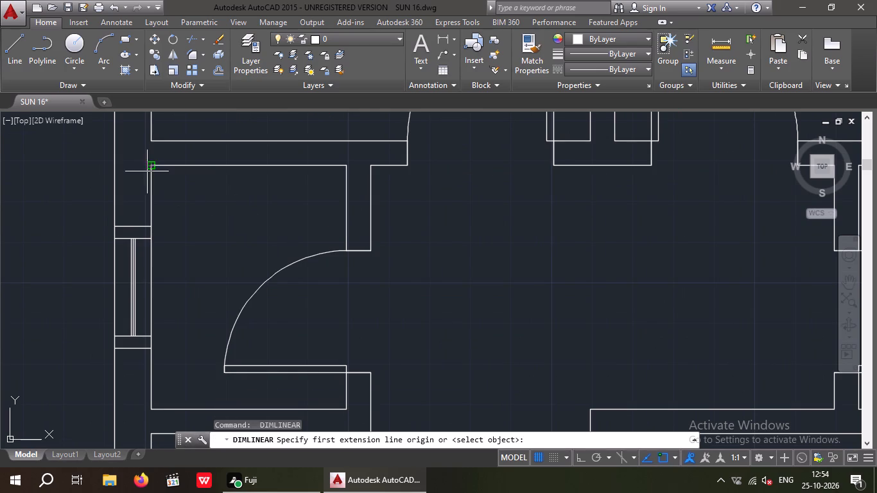
click(153, 162)
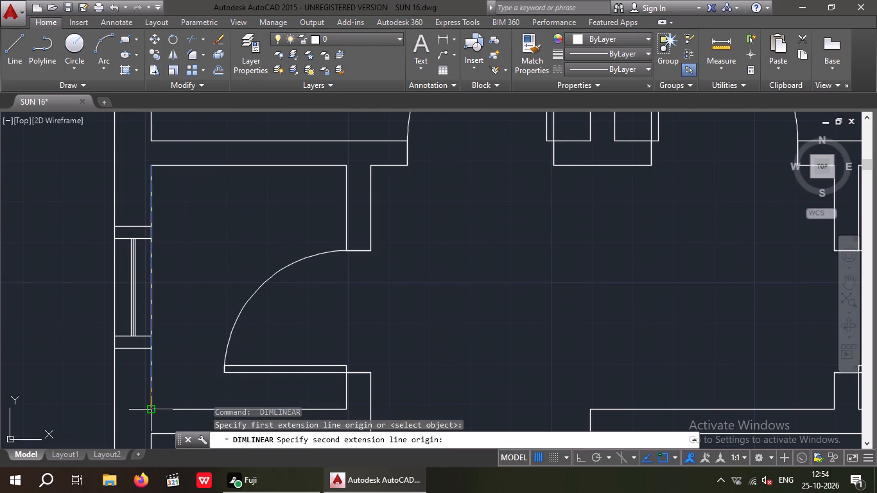
drag(148, 410, 157, 403)
scroll(182, 288, up, 1)
scroll(182, 284, down, 3)
key(Escape)
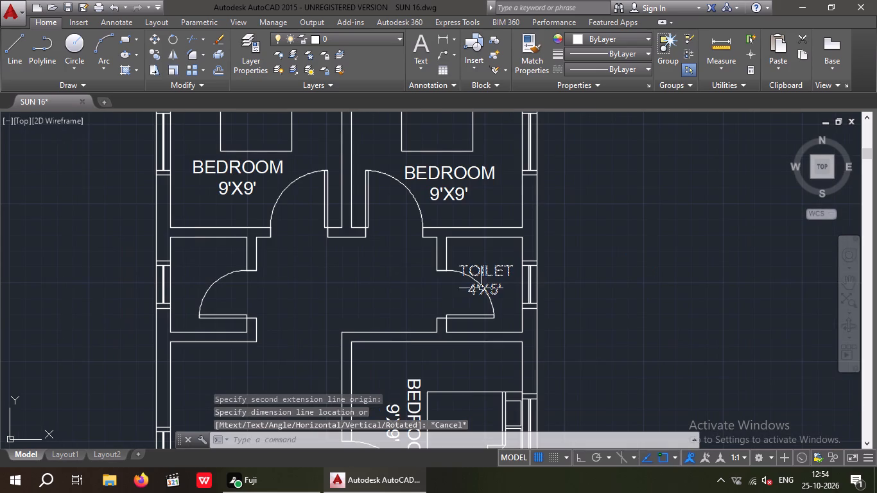
Copy the TOILET 4'X5' label into the matching small room below the upper-left bedroom.
click(499, 272)
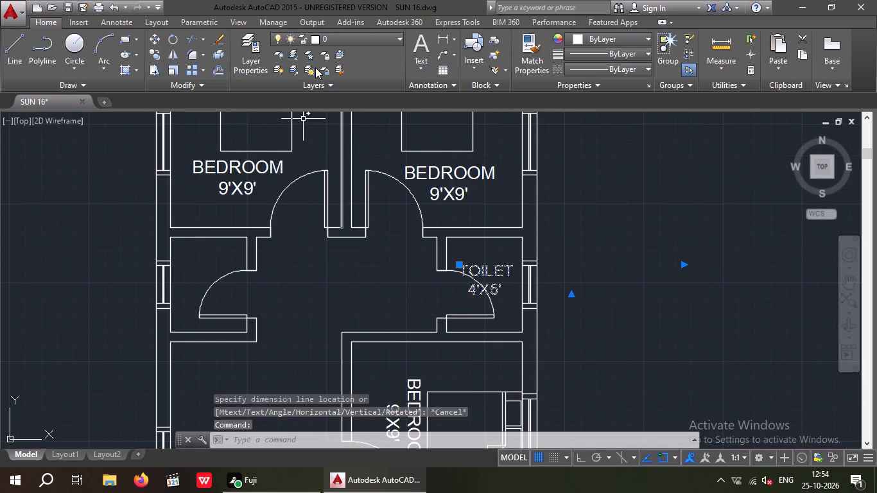
click(154, 50)
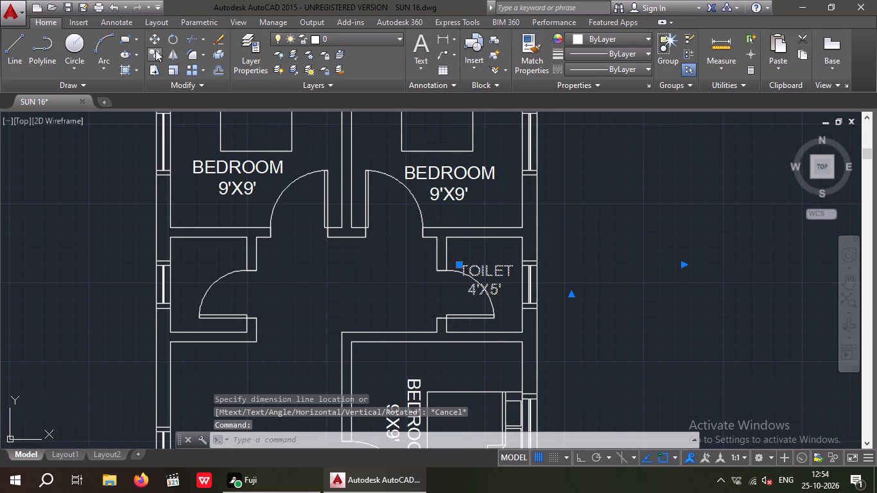
click(476, 296)
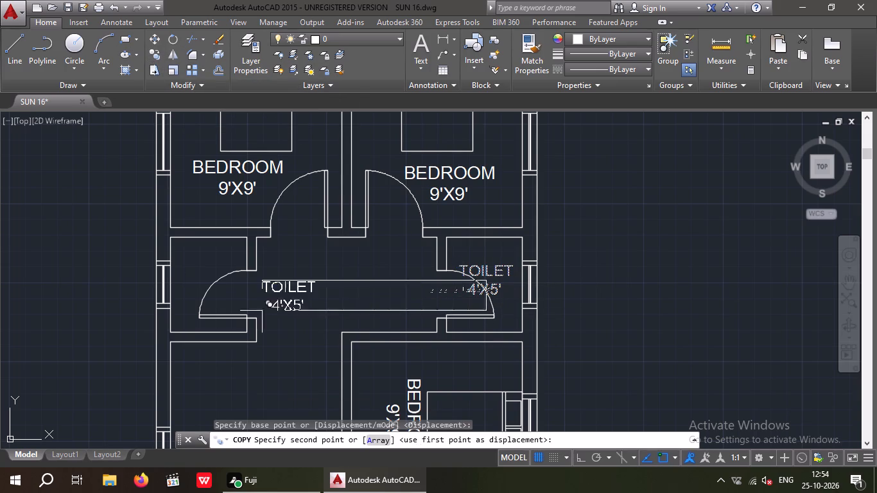
scroll(177, 293, up, 2)
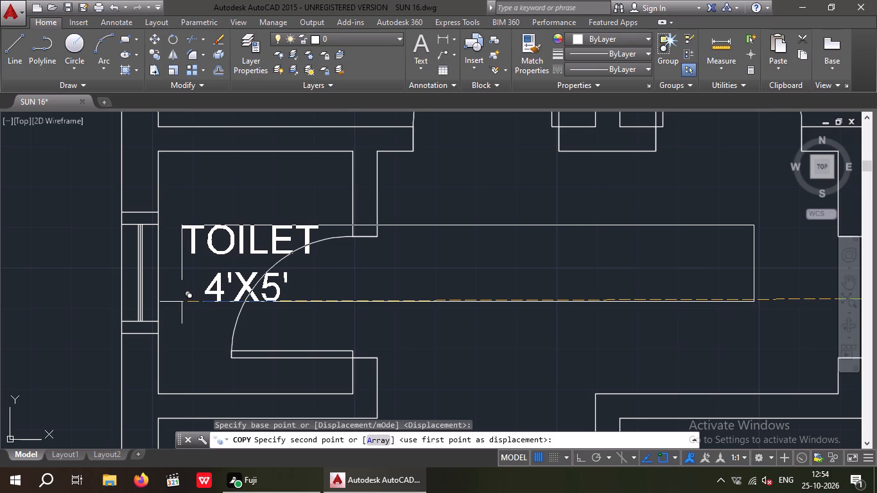
click(182, 302)
key(Escape)
Measure the dining area's width from the outer wall's inner face to the third bedroom's wall with a temporary linear dimension.
scroll(252, 270, down, 2)
middle_drag(228, 255, 189, 196)
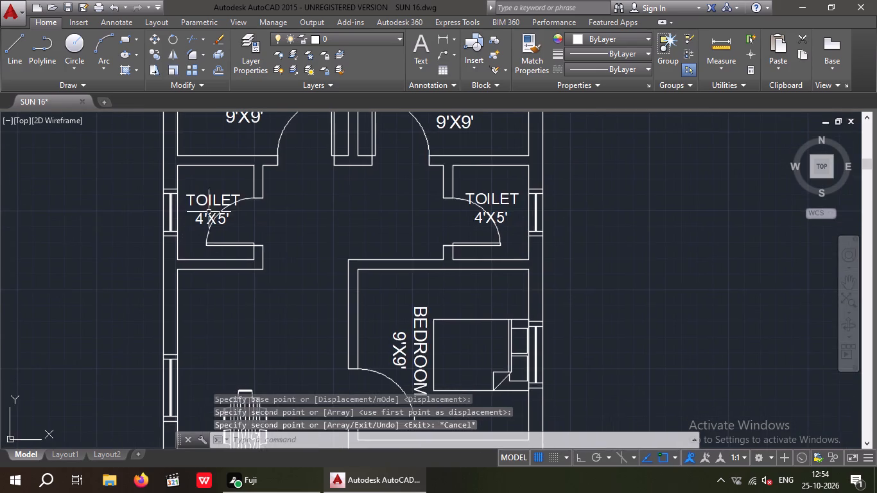
scroll(266, 257, down, 1)
middle_drag(265, 255, 229, 212)
scroll(265, 255, down, 1)
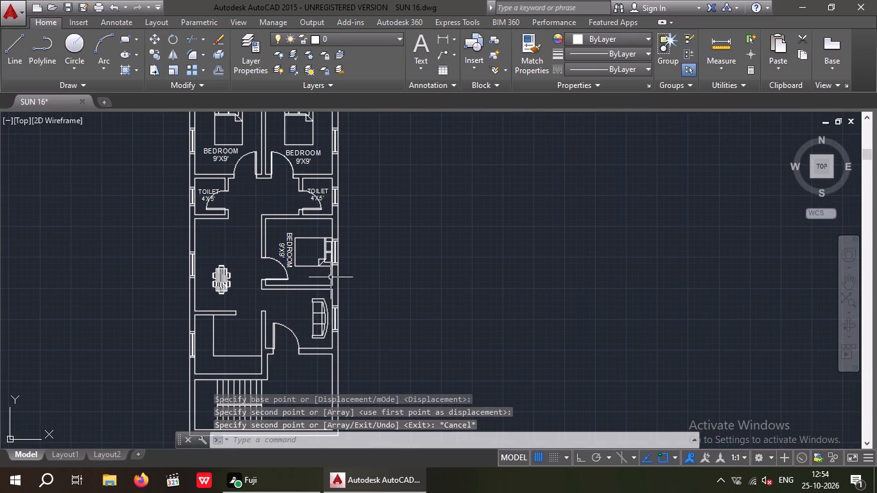
click(445, 39)
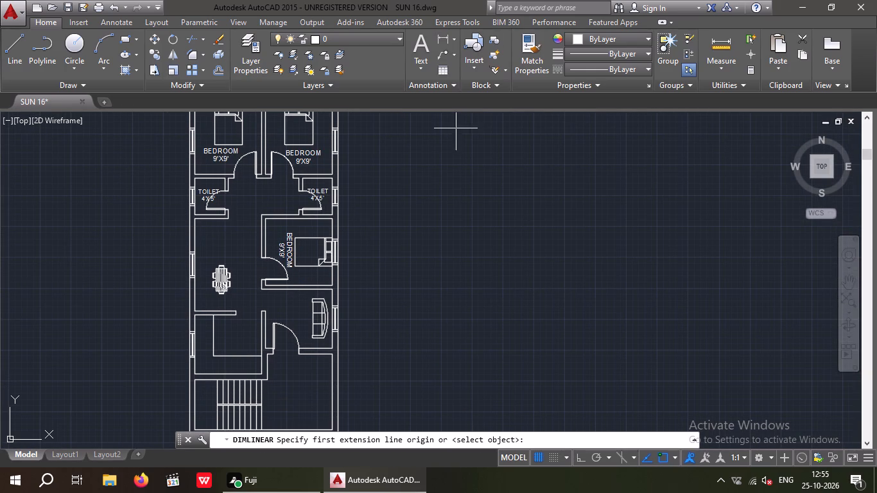
scroll(191, 221, up, 3)
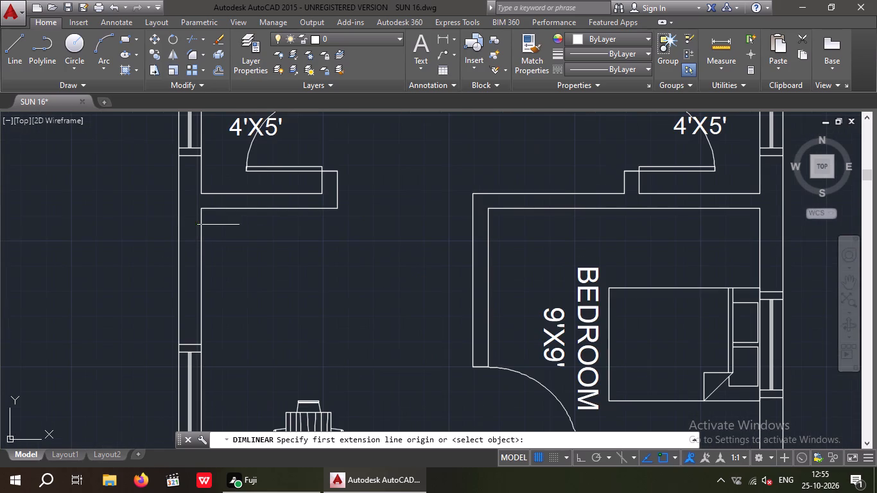
click(198, 208)
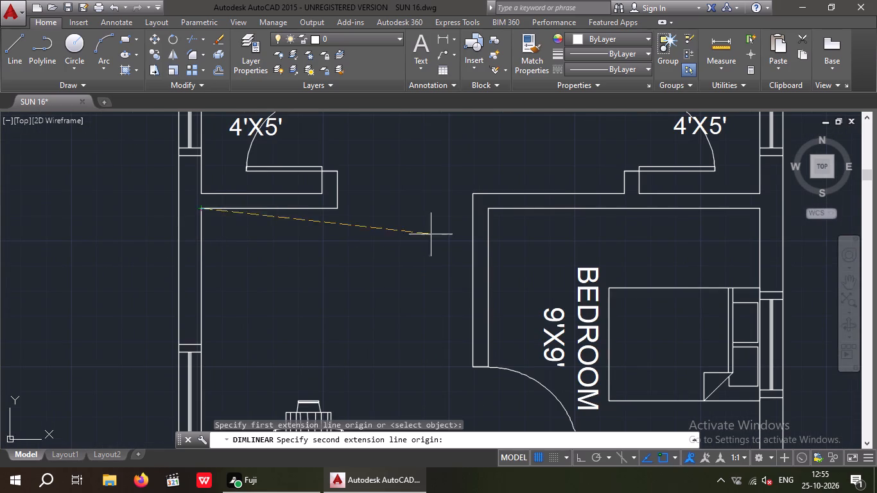
drag(473, 209, 476, 232)
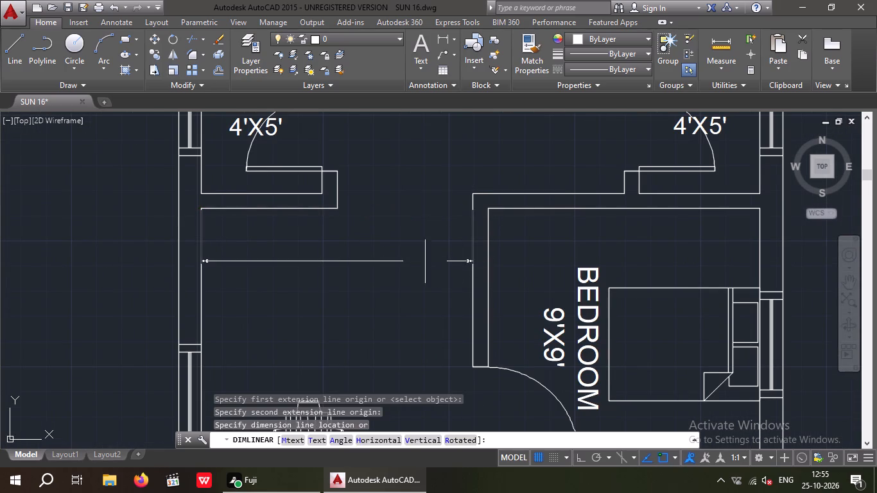
scroll(408, 261, up, 2)
scroll(407, 260, down, 3)
key(space)
Measure the dining area's depth along its window wall, from the toilet wall to the lower partition, with a temporary linear dimension.
middle_drag(387, 263, 365, 178)
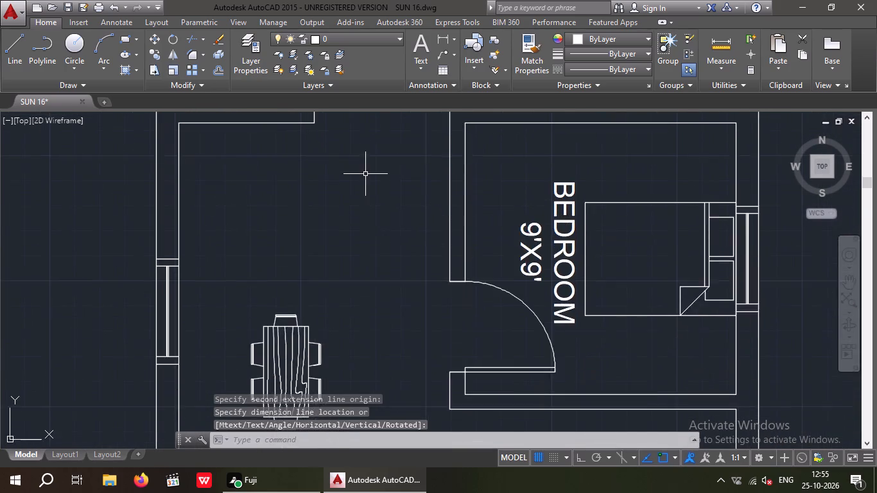
scroll(369, 178, down, 2)
key(space)
drag(294, 160, 293, 167)
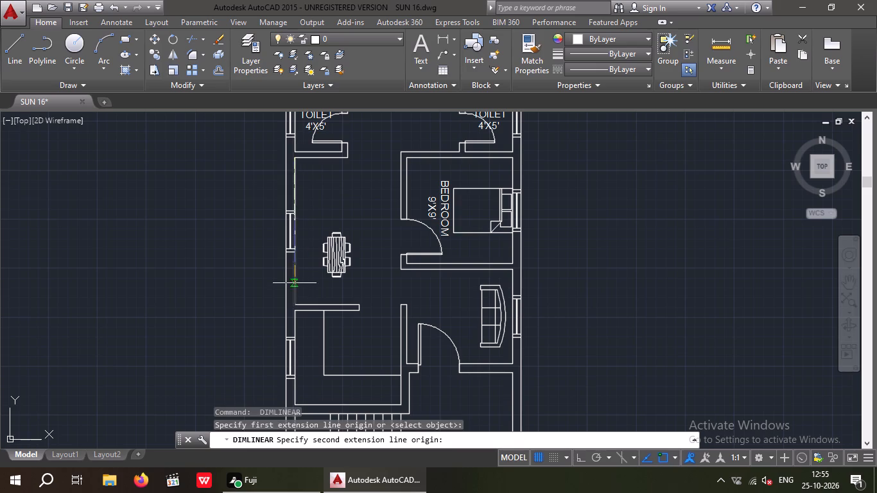
scroll(295, 306, up, 2)
click(290, 306)
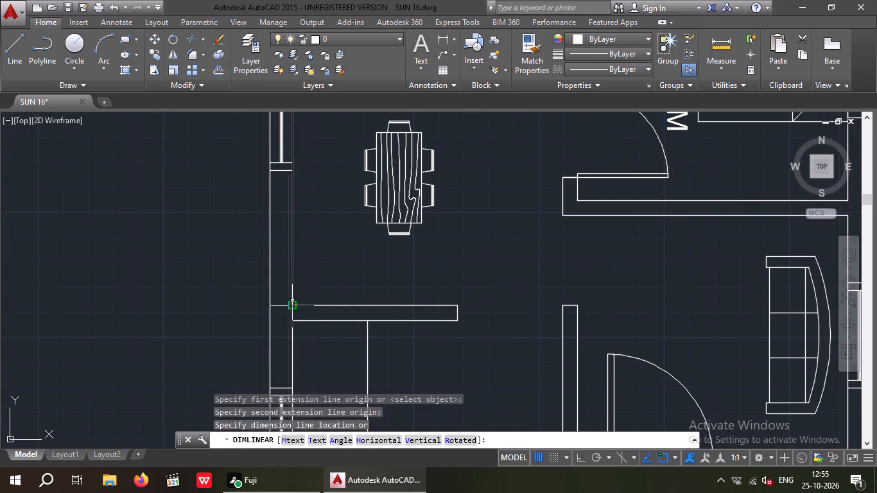
middle_drag(325, 248, 307, 345)
scroll(306, 221, up, 3)
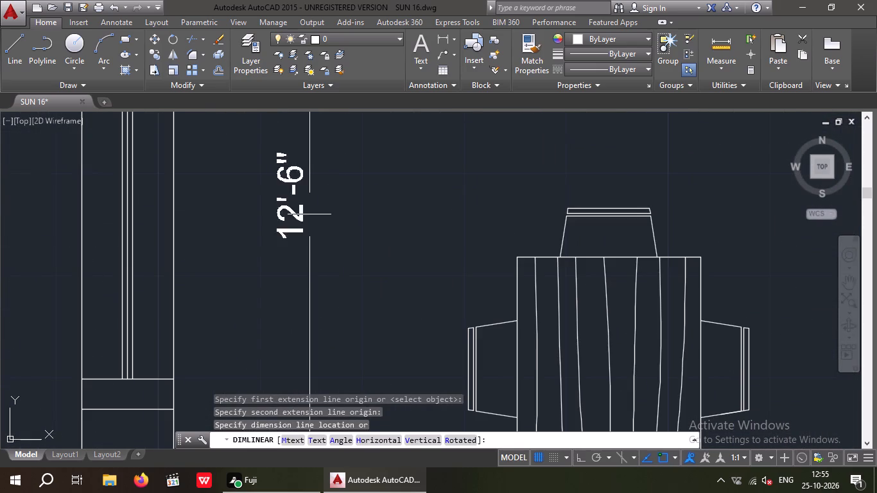
scroll(319, 203, down, 1)
middle_drag(295, 220, 277, 239)
key(Escape)
Add a multiline text label at 8" height above the dining table, reading DINNING with 9'X12'6" on the second line.
scroll(313, 201, down, 3)
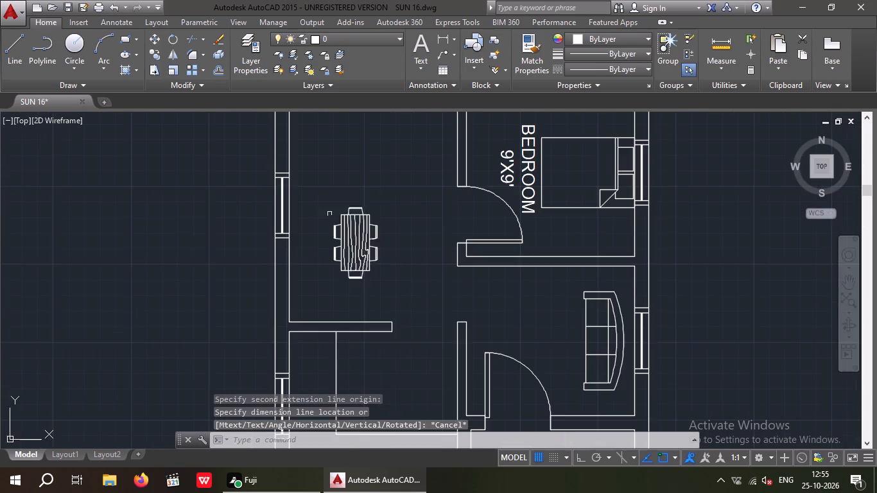
middle_drag(359, 201, 295, 331)
click(424, 43)
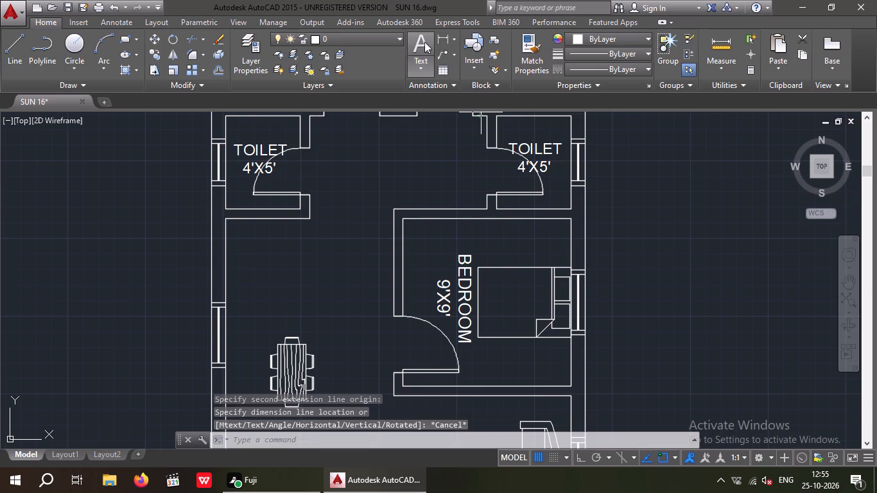
drag(245, 255, 254, 288)
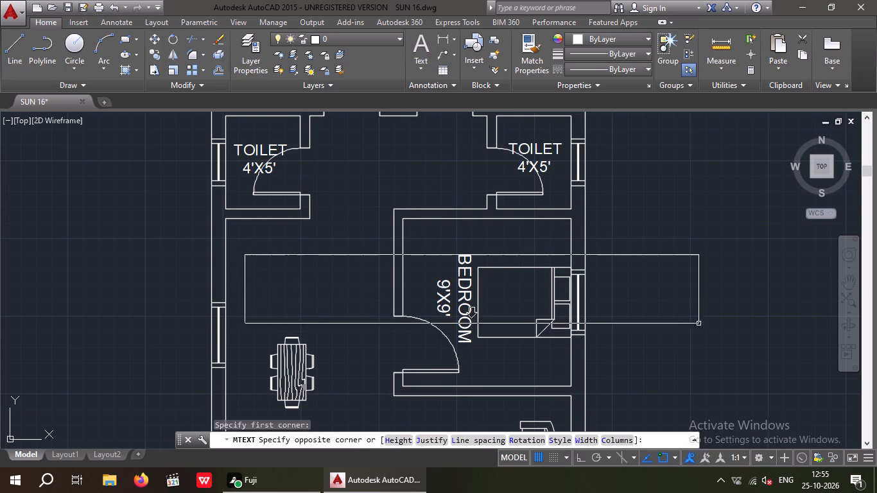
click(720, 318)
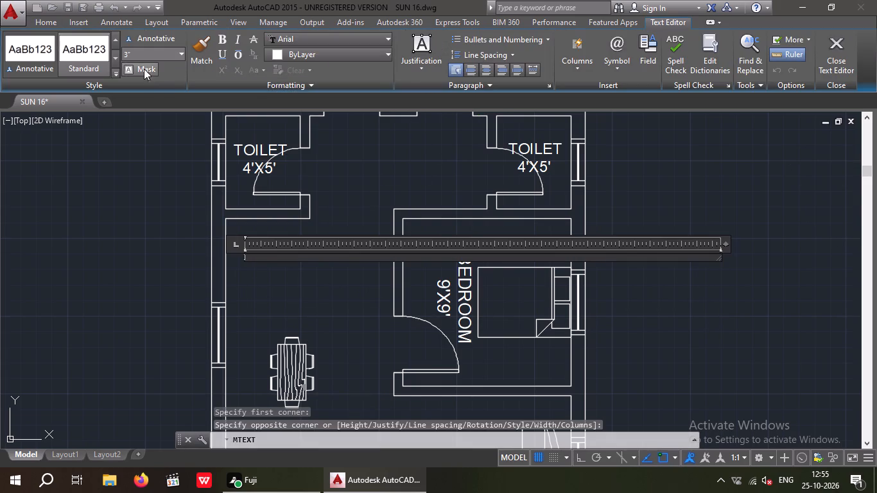
click(141, 54)
key(8)
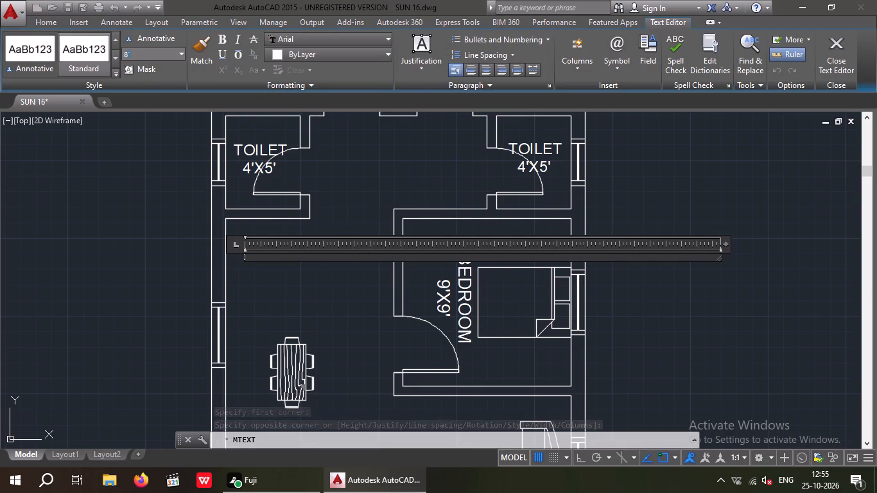
key(shift+quotedbl)
key(Return)
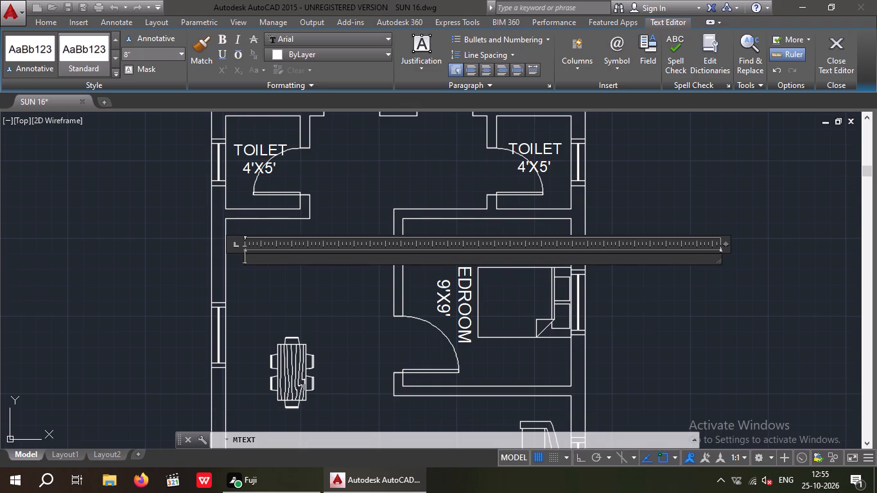
text(DINNIN)
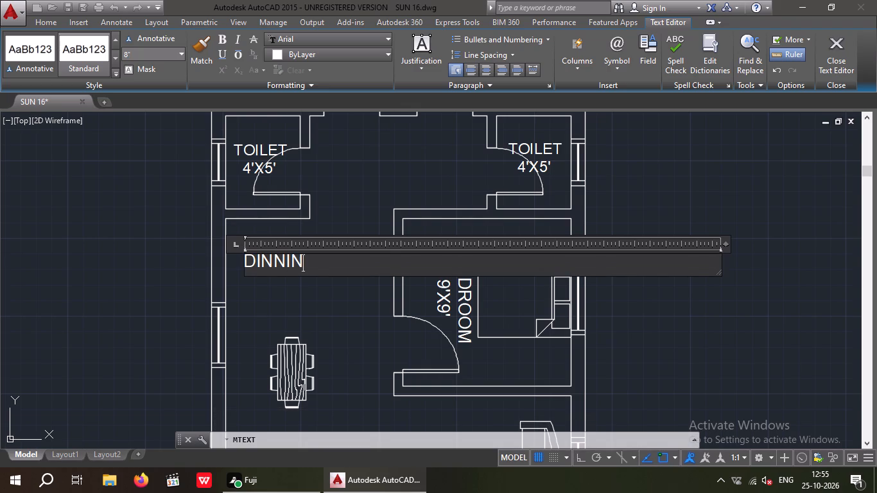
key(g)
key(Return)
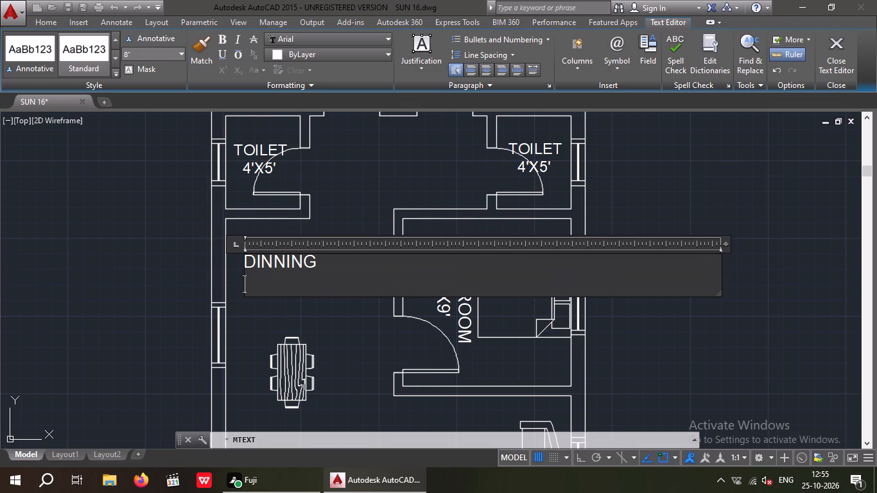
text(9')
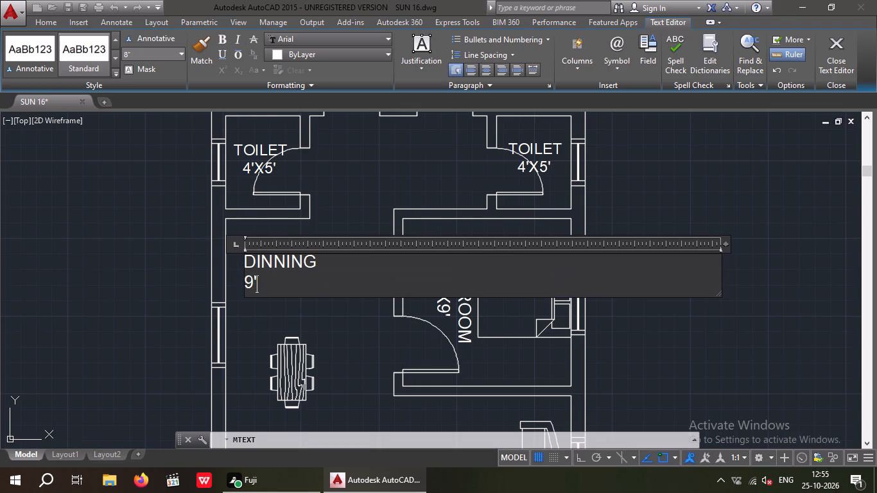
key(x)
text(12')
key(6)
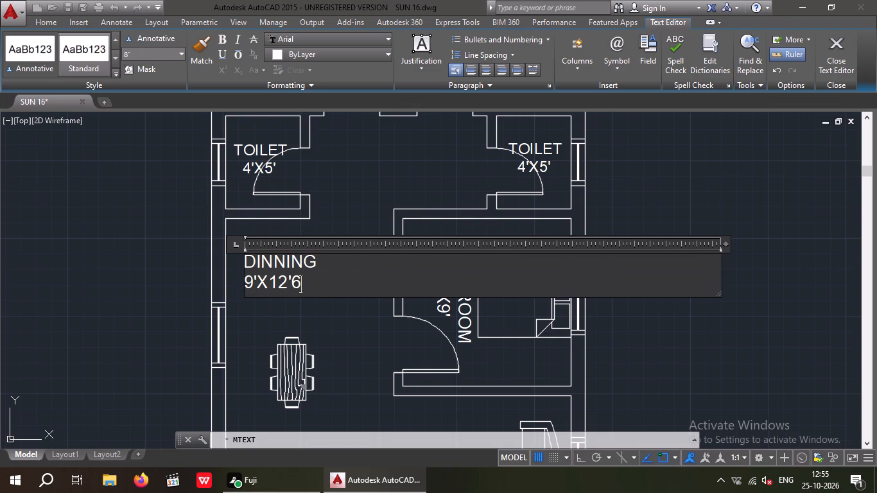
key(shift+quotedbl)
click(342, 195)
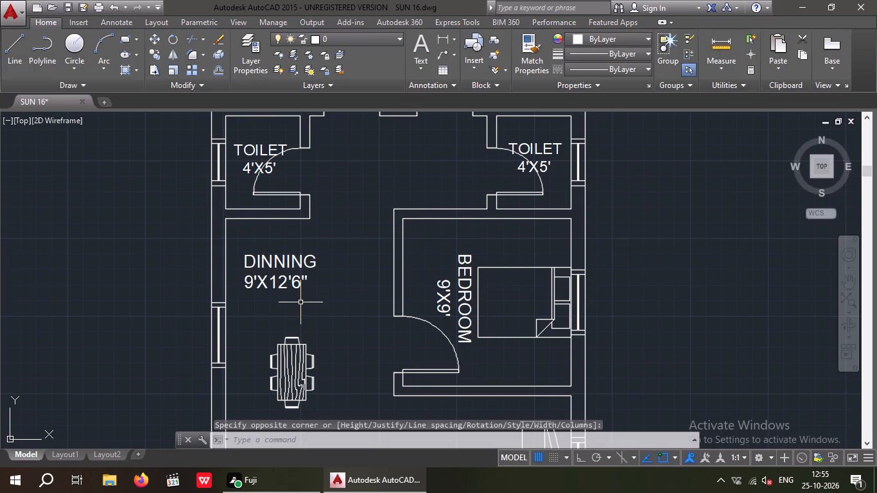
Move the DINNING 9'X12'6" label down and slightly right, so it sits just above the dining table.
drag(284, 306, 277, 300)
click(262, 262)
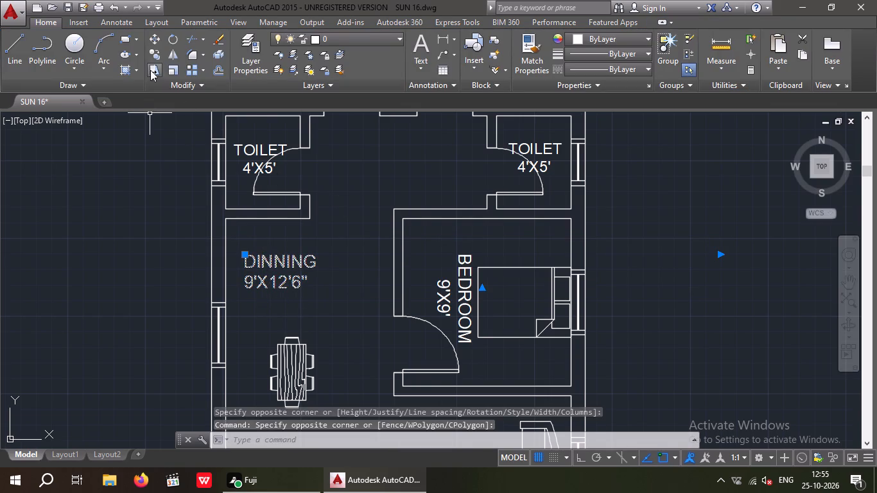
click(157, 40)
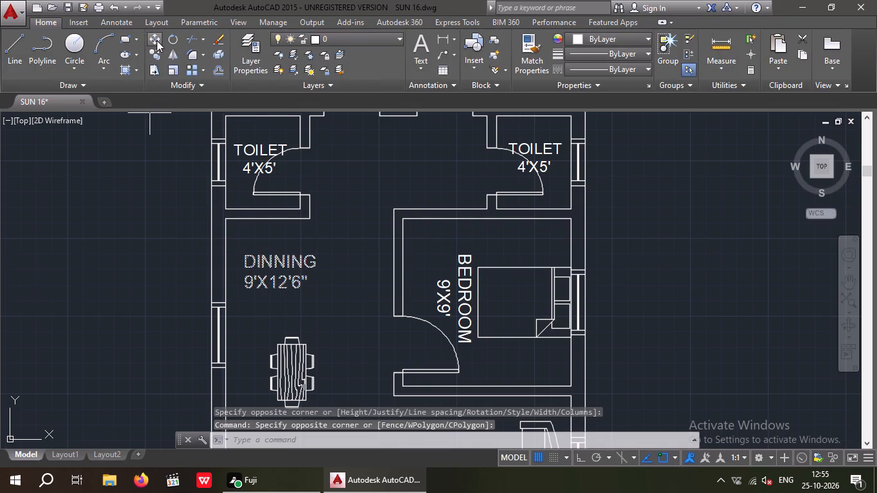
click(253, 291)
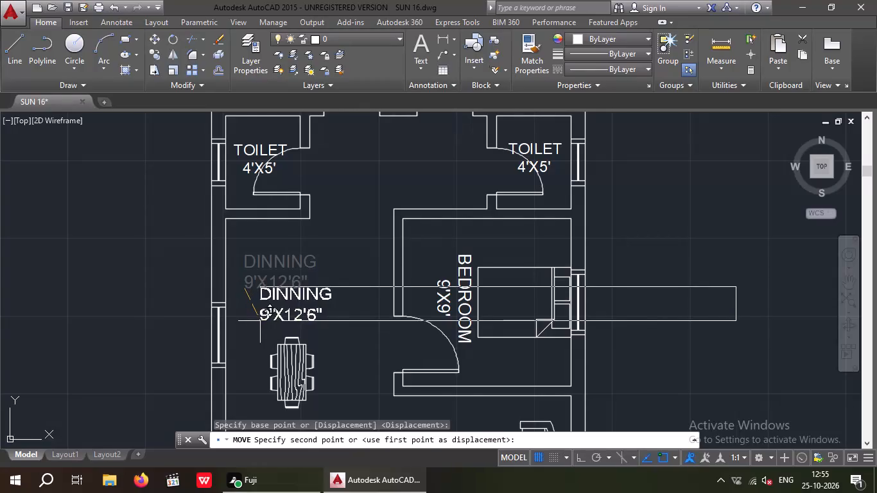
click(264, 322)
Measure the sofa room's inner width along its lower wall, from the kitchen-side wall to the outer wall, with a temporary linear dimension.
scroll(262, 274, down, 3)
middle_drag(267, 297, 222, 277)
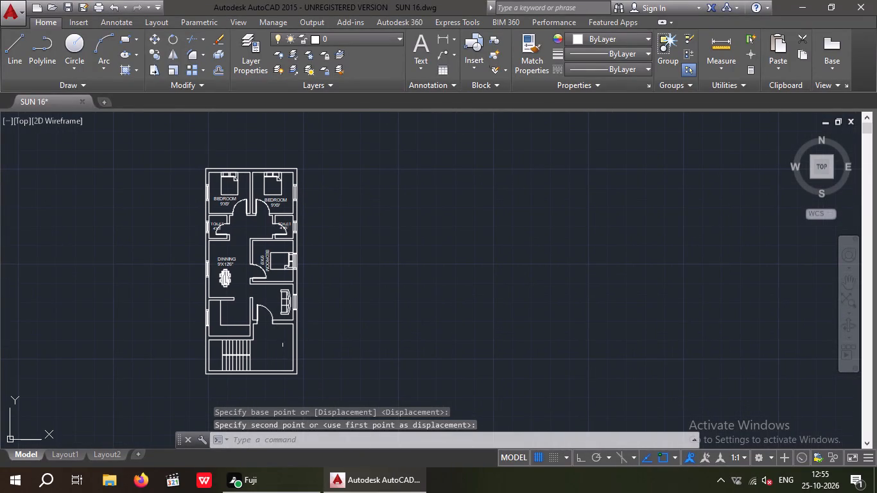
scroll(274, 306, up, 2)
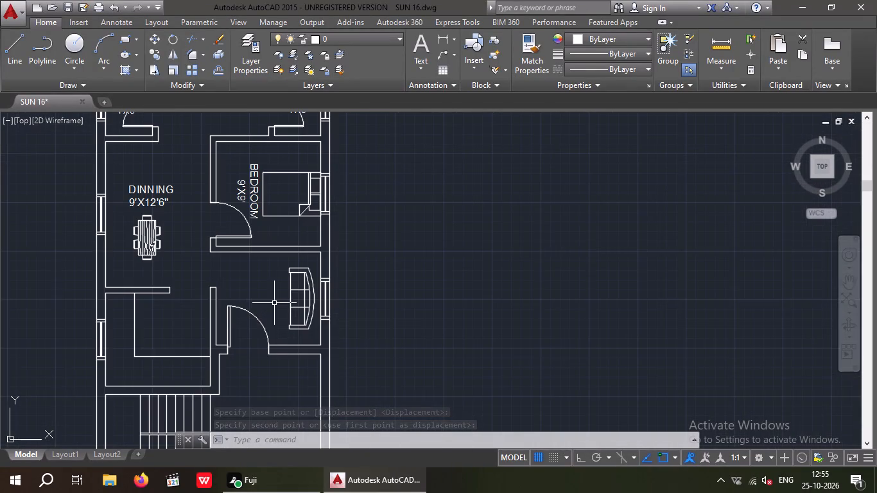
middle_drag(277, 302, 290, 280)
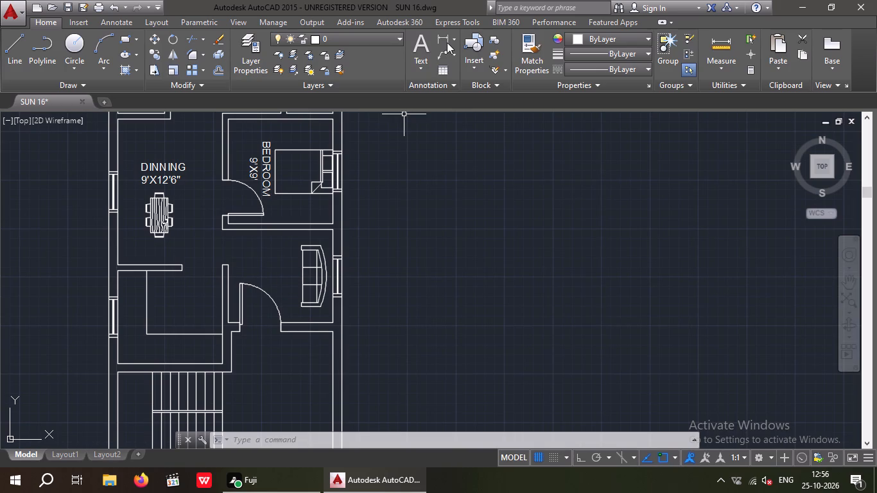
click(446, 41)
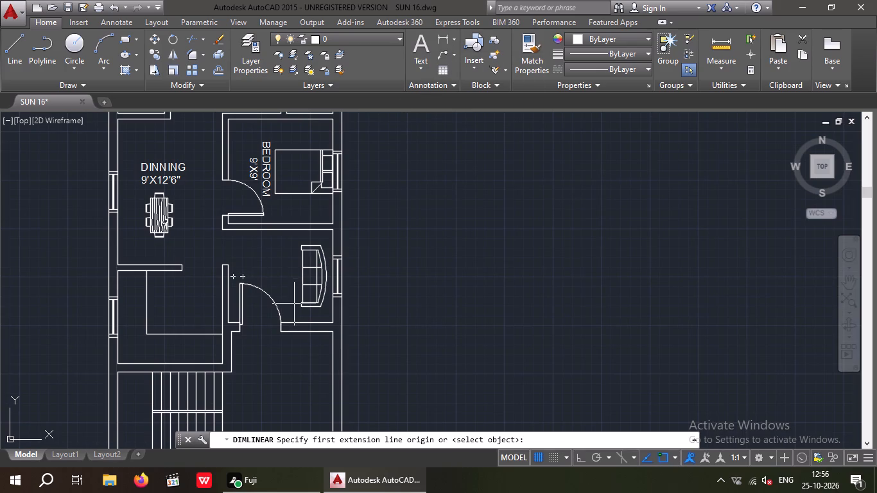
scroll(223, 327, up, 2)
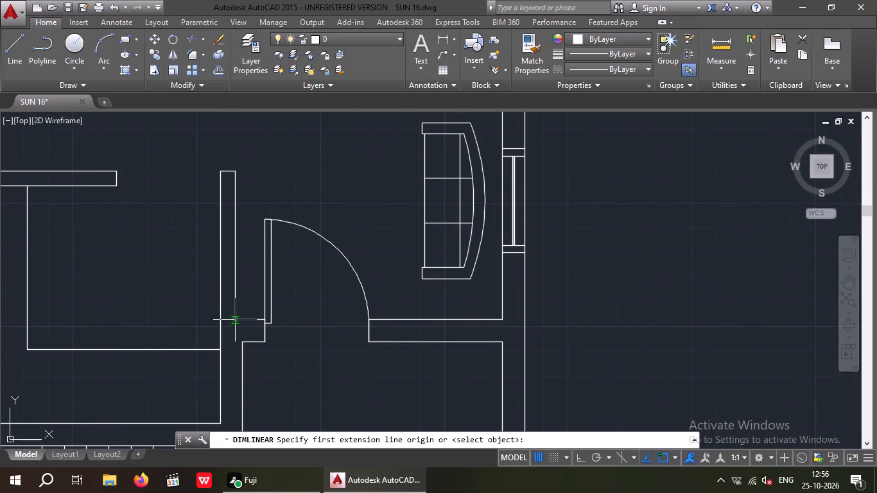
click(235, 320)
click(505, 319)
scroll(469, 288, up, 2)
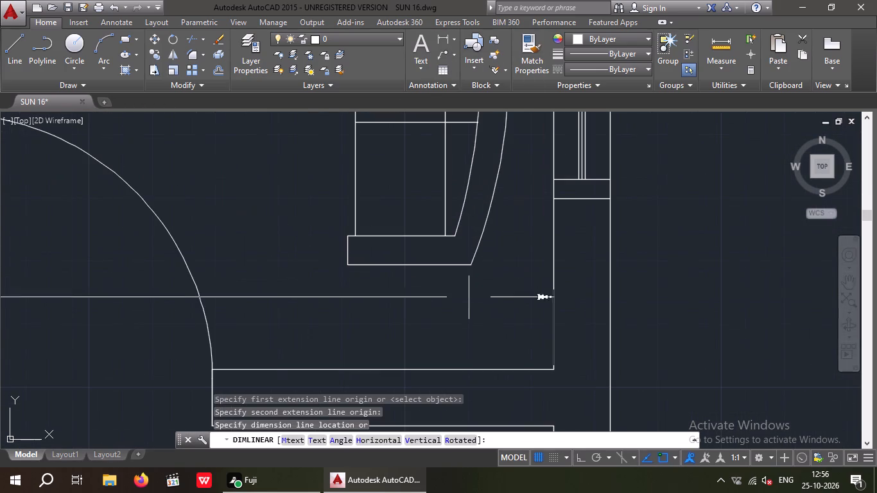
key(space)
Measure the sofa room's inner depth along its window wall, from the bedroom partition to the lower wall, with a temporary linear dimension.
scroll(426, 303, down, 3)
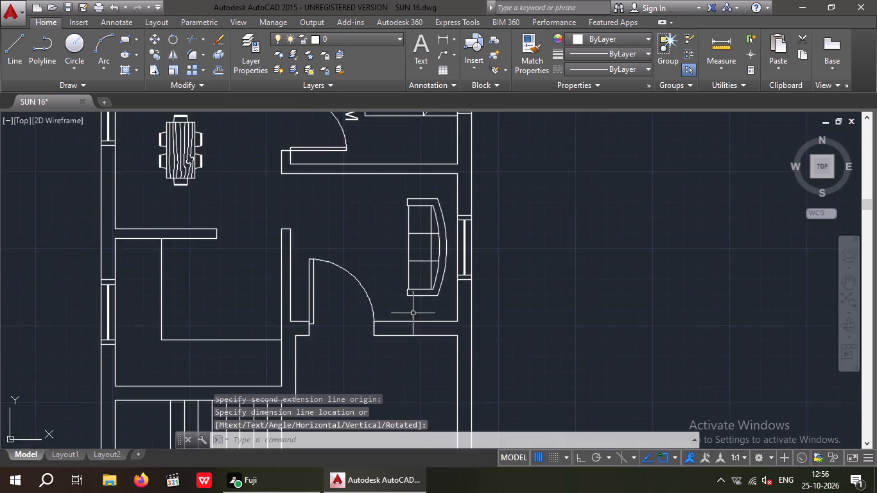
middle_drag(413, 313, 399, 370)
key(space)
drag(446, 230, 446, 250)
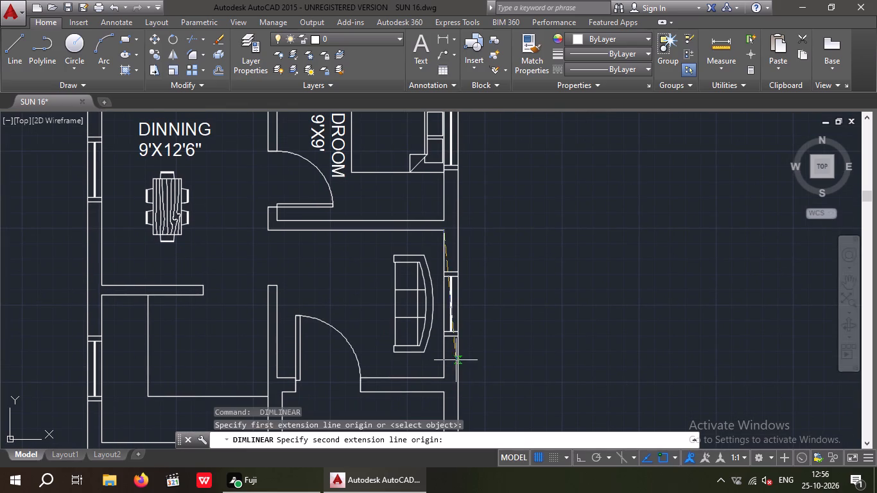
scroll(445, 368, up, 2)
drag(442, 389, 446, 379)
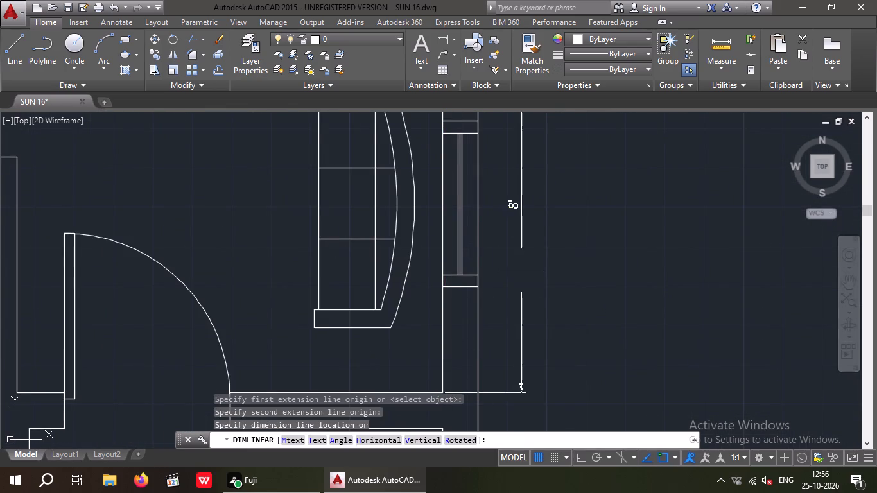
scroll(519, 271, down, 2)
key(Escape)
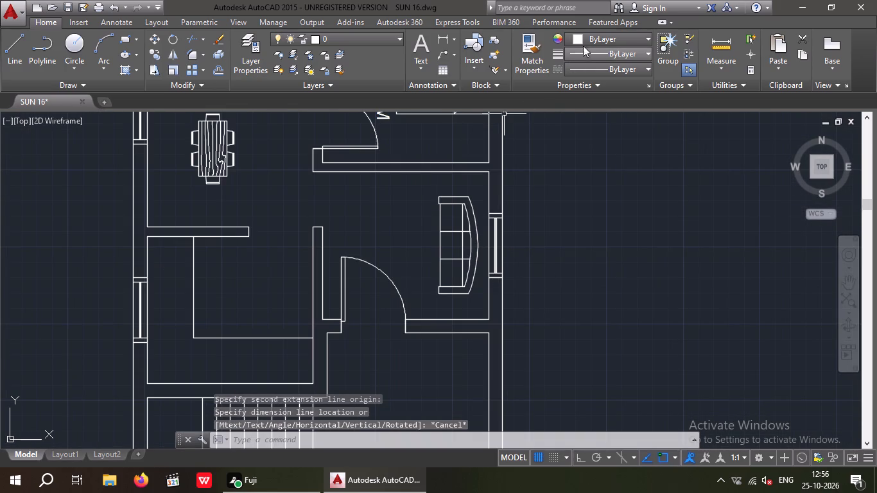
Add a multiline text label at 8" height in the sofa room, reading DRAWING ROOM with 9'X8' on the second line.
click(424, 42)
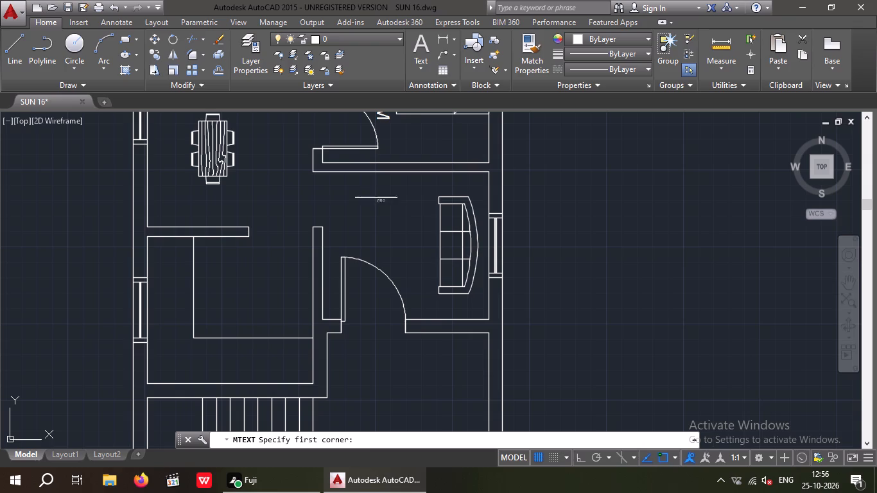
click(338, 207)
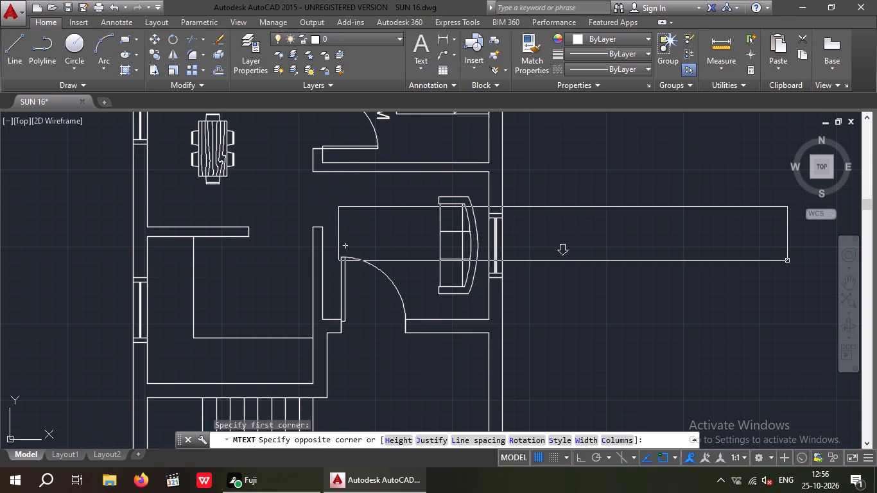
click(787, 261)
click(141, 56)
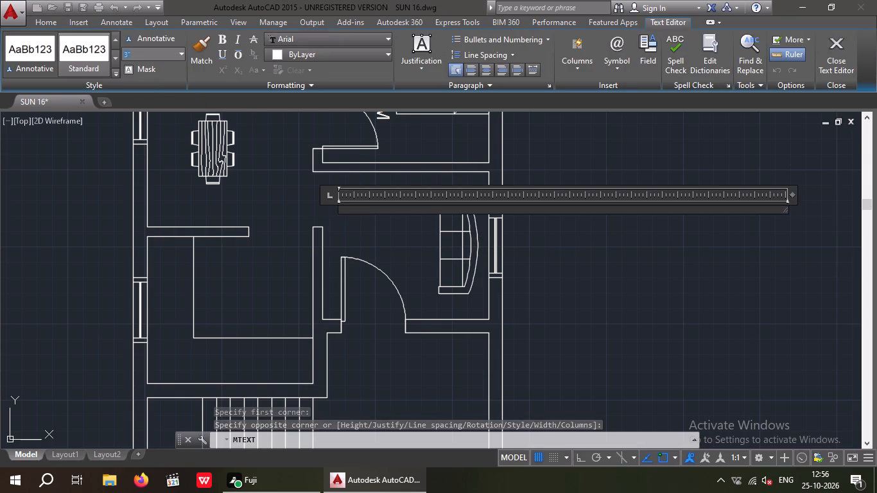
key(BackSpace)
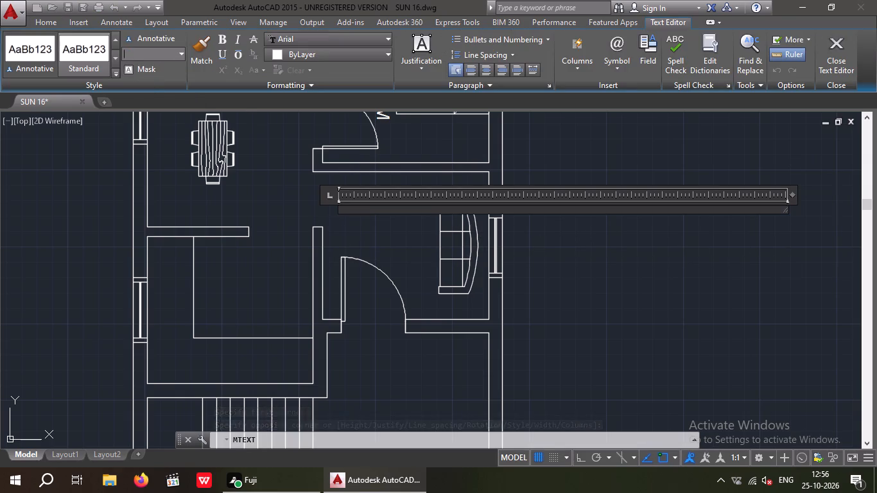
key(8)
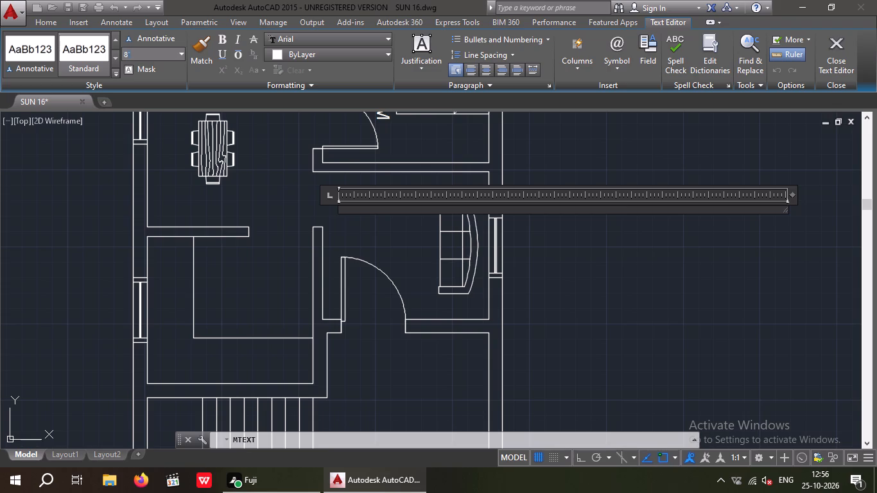
key(shift+quotedbl)
key(Return)
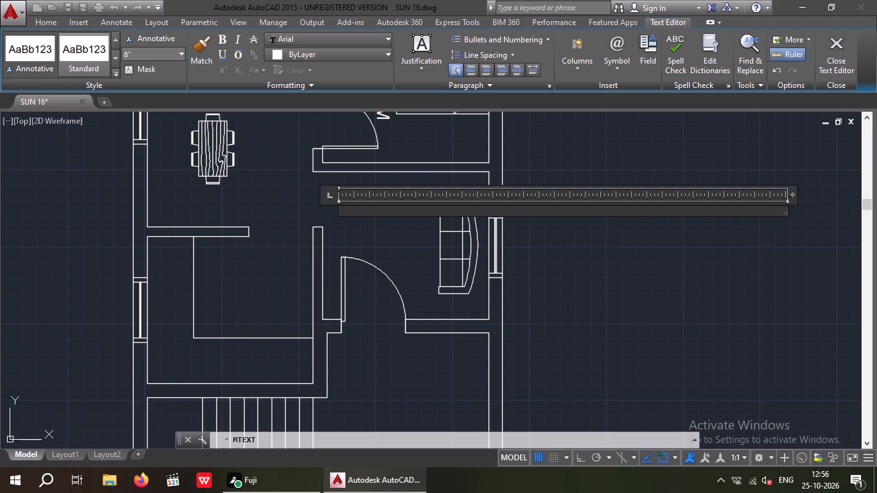
key(d)
text(RAWING)
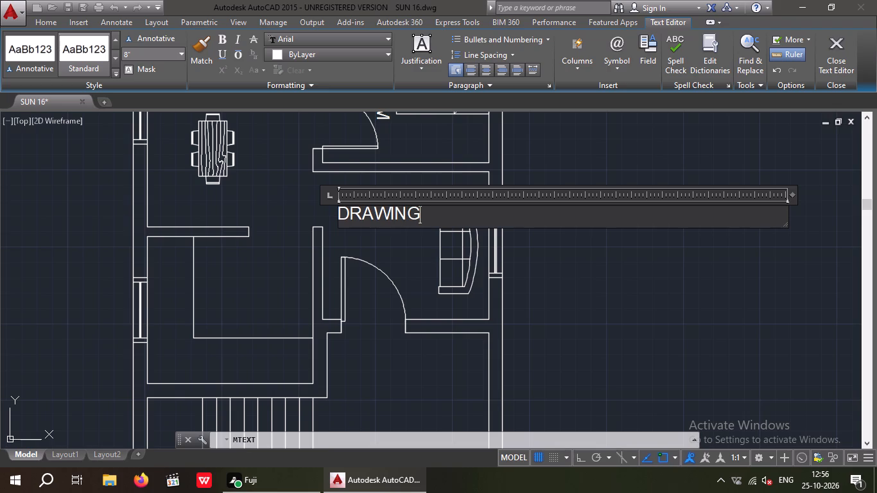
key(space)
text(ROO)
key(m)
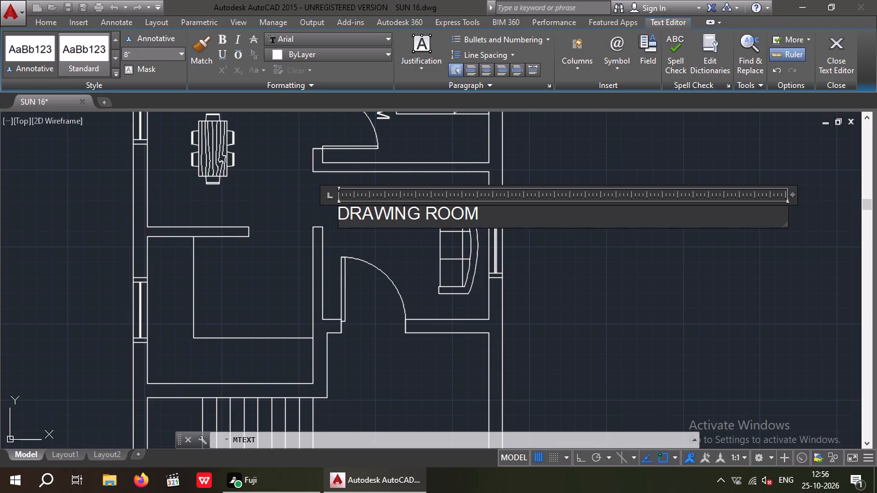
key(Return)
key(9)
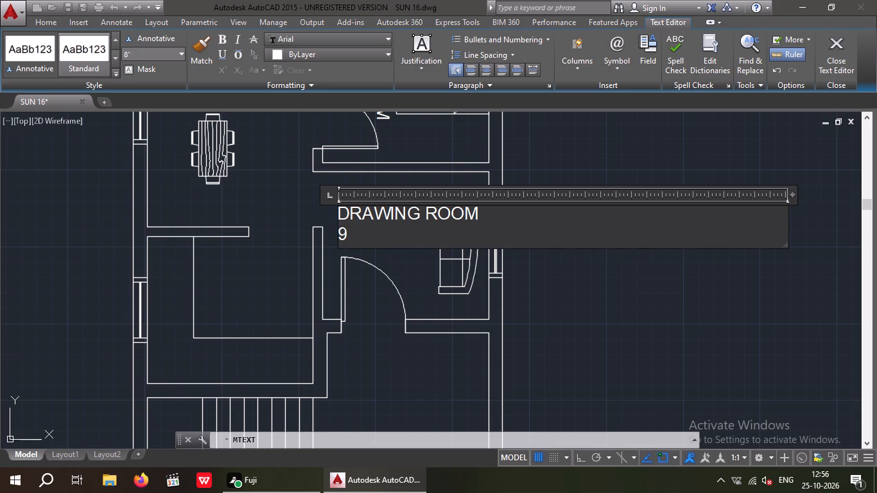
key(apostrophe)
key(8)
key(apostrophe)
key(Left)
key(Left)
key(x)
Indent the 9'X8' line with leading spaces to centre it beneath DRAWING ROOM, and finish the label.
key(Left)
key(Left)
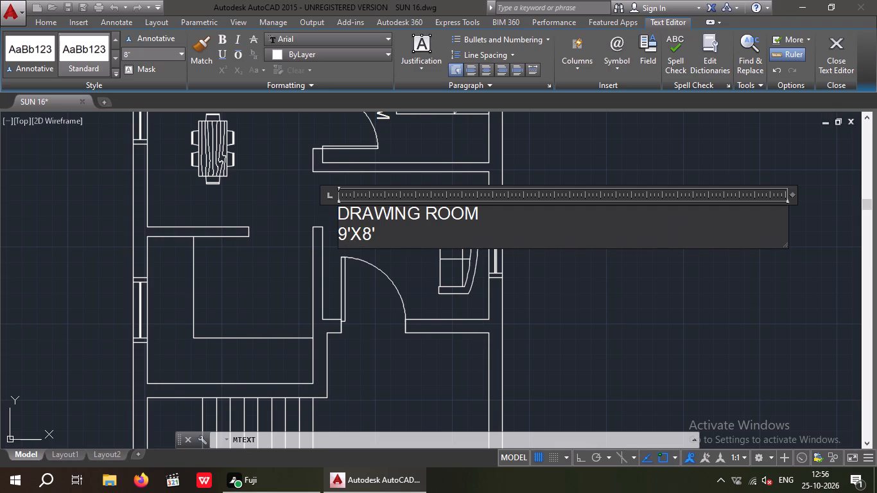
key(Left)
key(space)
key(space)
key(space)
key(space)
key(space)
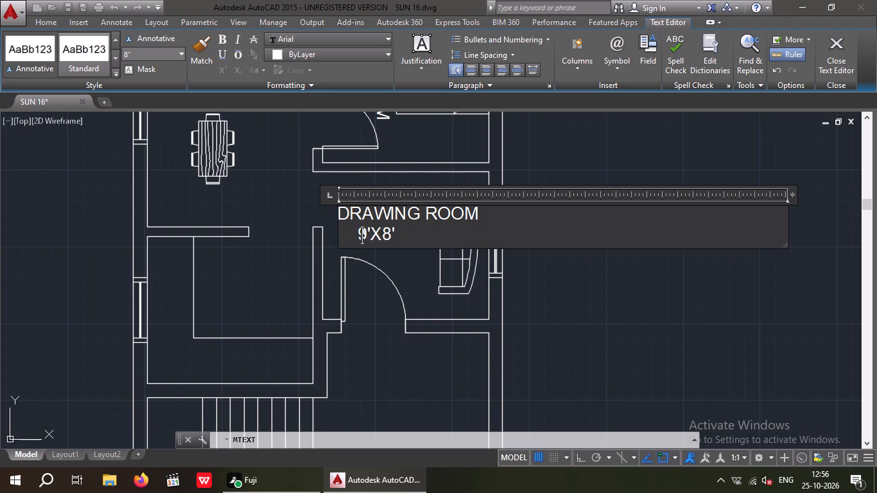
key(space)
key(space)
key(space)
key(space)
key(space)
key(space)
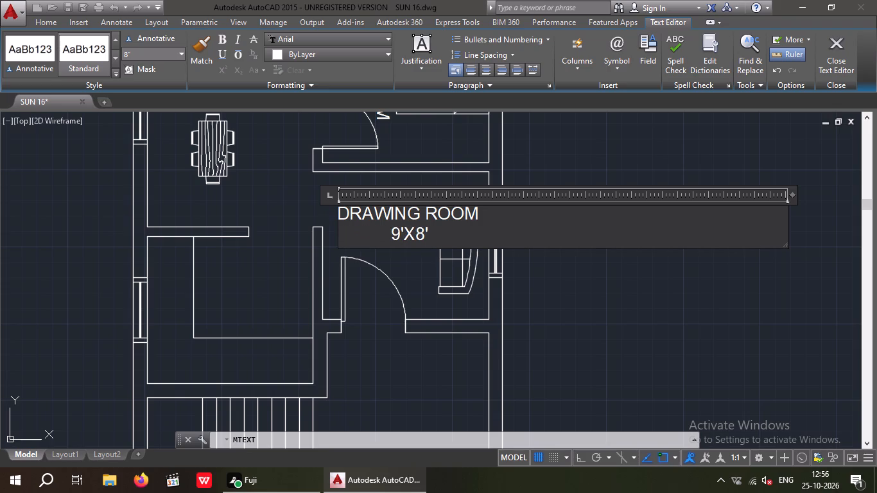
click(419, 279)
Set the text height of both lines of the DRAWING ROOM label to 7".
scroll(388, 229, up, 1)
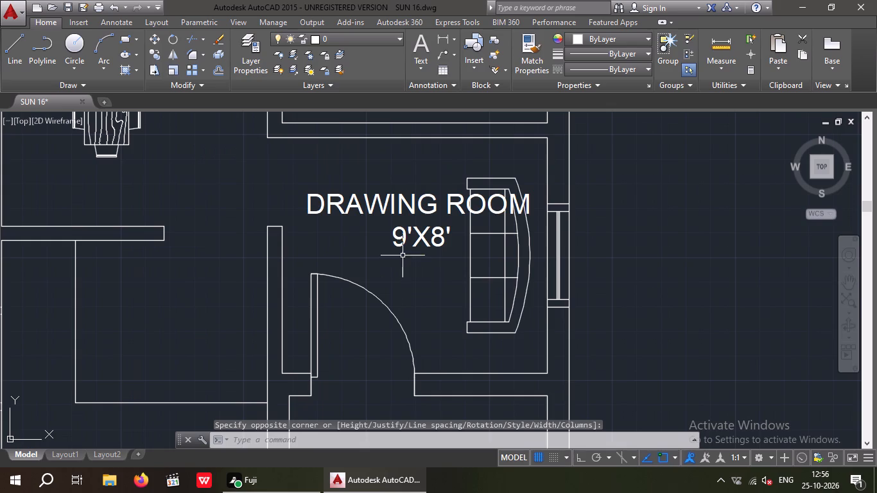
drag(420, 263, 385, 246)
click(371, 218)
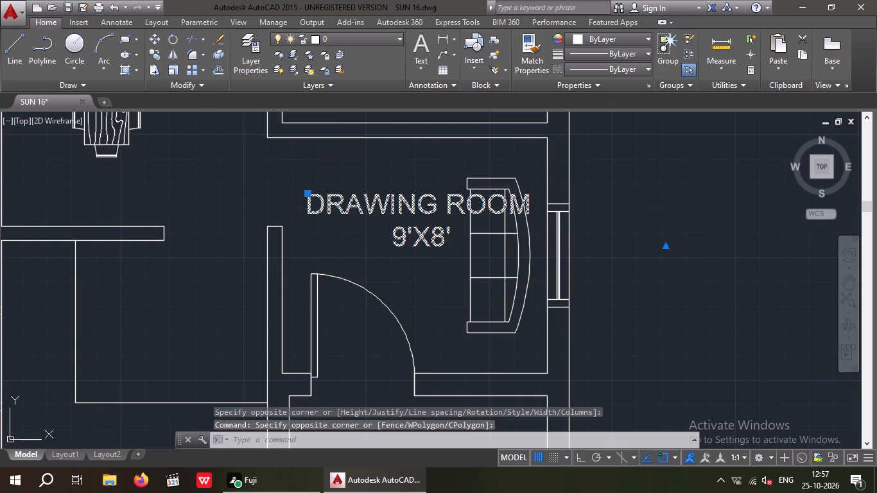
key(Escape)
key(Escape)
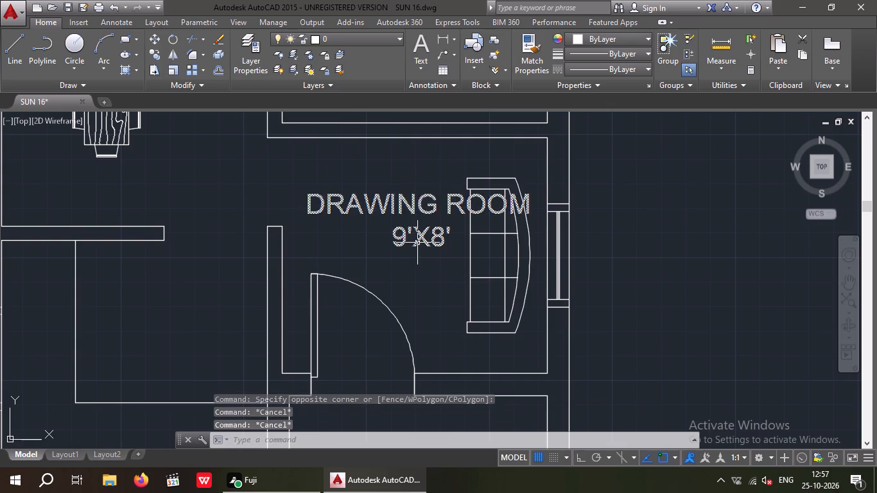
double_click(417, 243)
drag(455, 235, 391, 233)
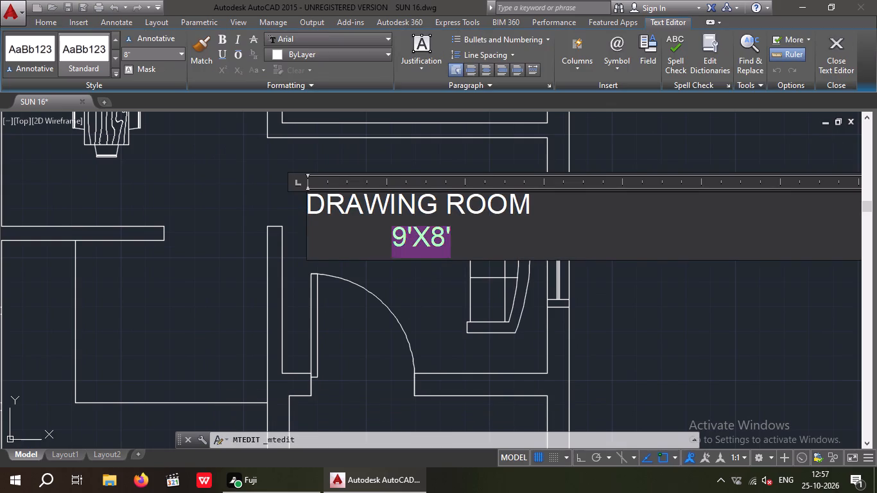
drag(391, 233, 311, 198)
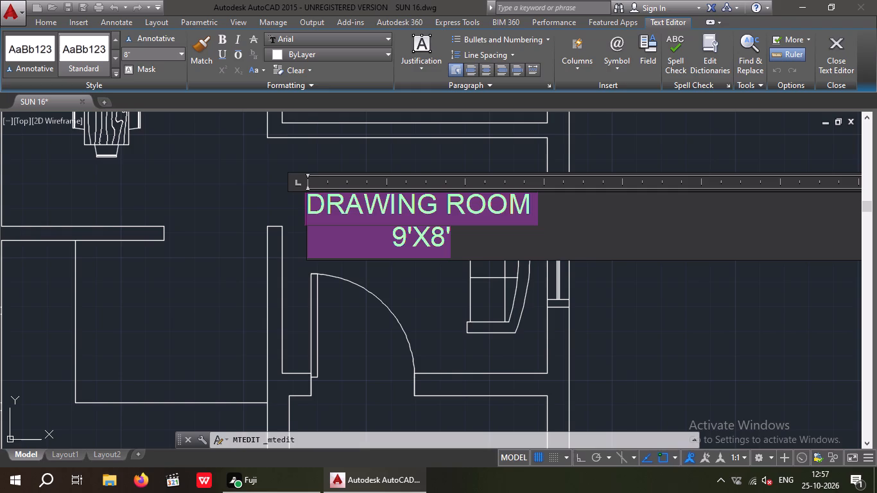
click(132, 55)
key(7)
key(shift+quotedbl)
key(Return)
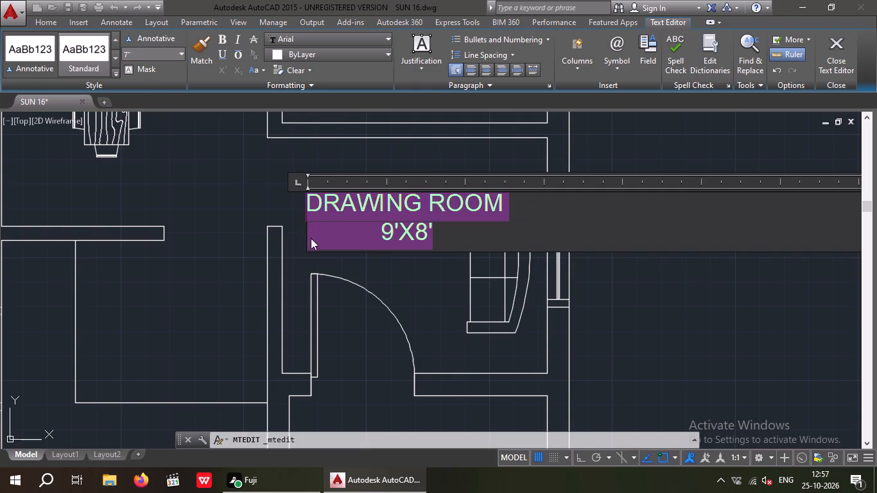
click(268, 198)
Move the DRAWING ROOM 9'X8' label to the clear space beside the sofa, just above the entrance door swing.
drag(405, 243, 371, 224)
click(347, 193)
click(155, 35)
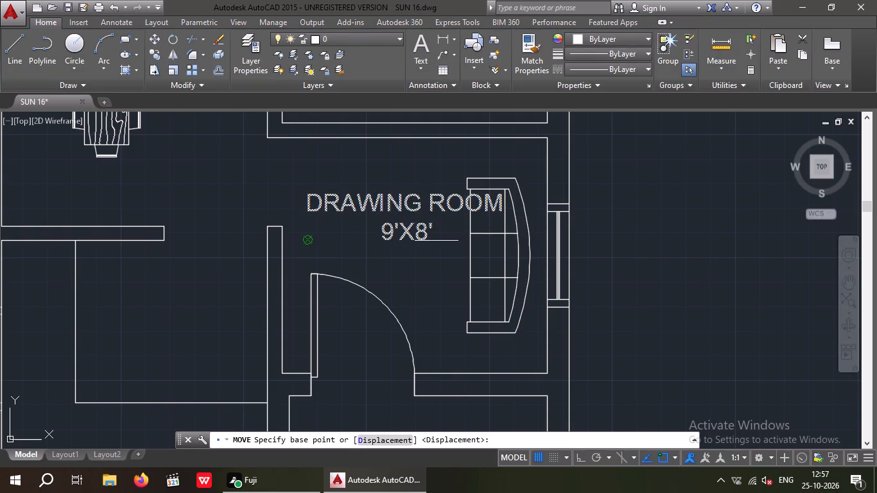
drag(386, 233, 378, 232)
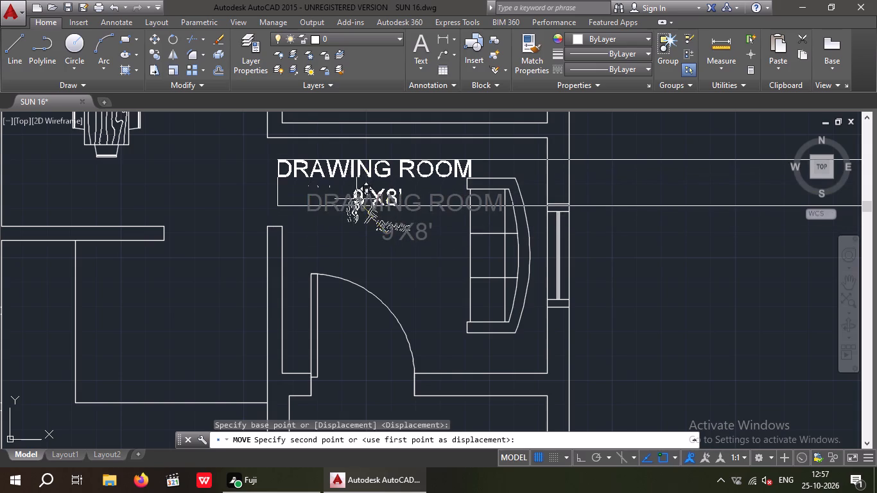
click(363, 193)
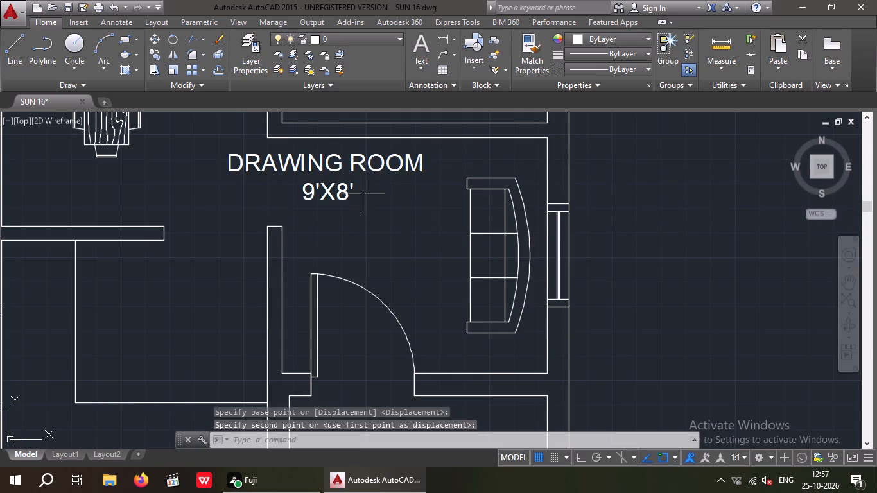
drag(361, 227, 341, 212)
click(324, 187)
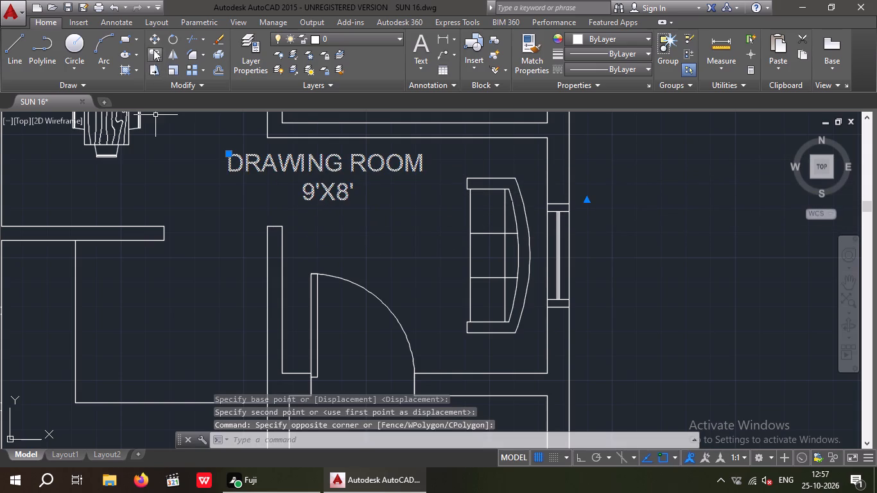
click(149, 37)
click(305, 197)
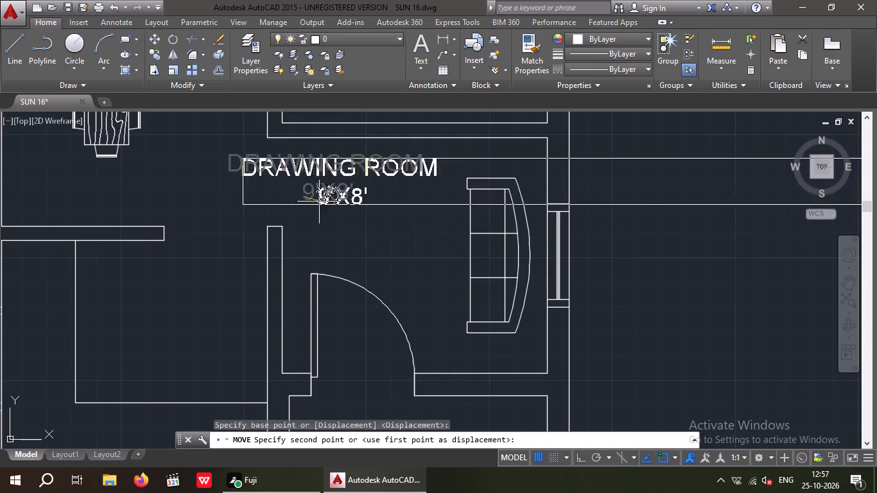
scroll(341, 216, up, 1)
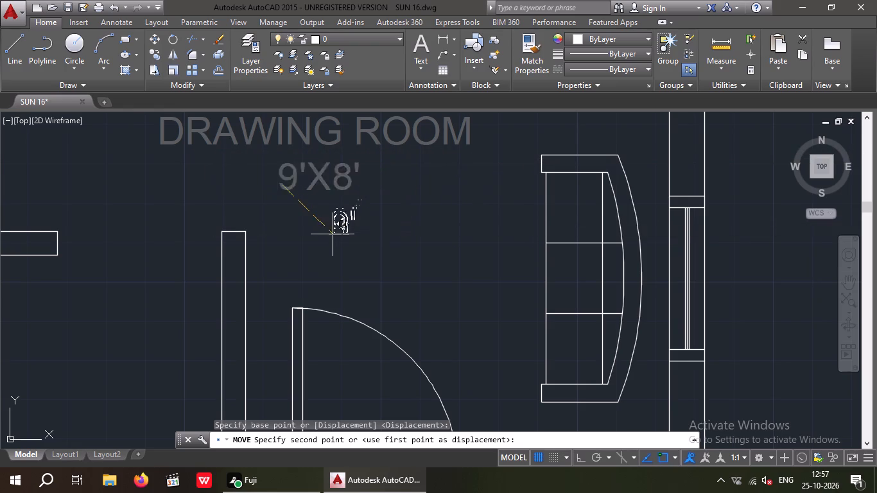
click(326, 250)
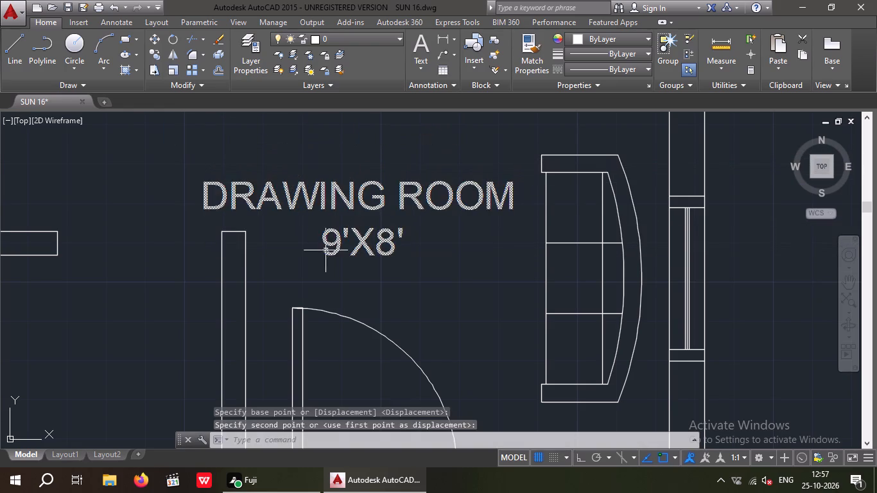
Measure the kitchen's inner width along its lower wall, from the outer wall to the drawing room wall, with a temporary linear dimension.
middle_drag(331, 245, 379, 238)
scroll(372, 236, down, 2)
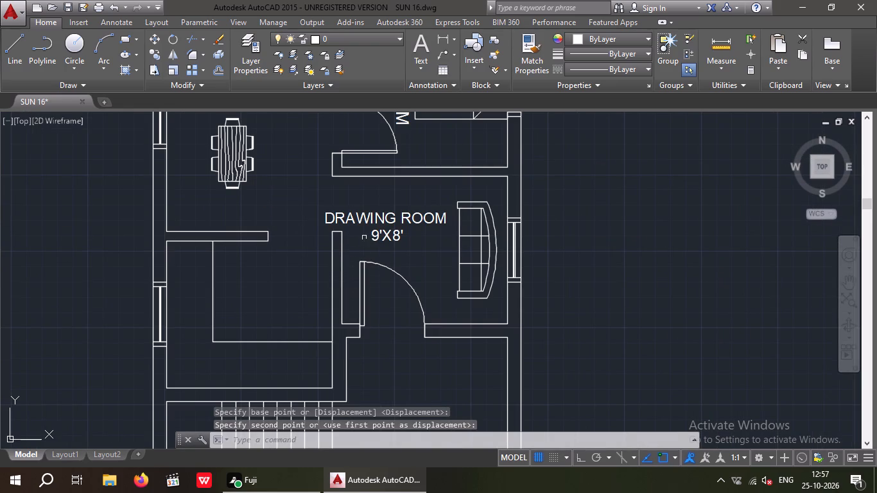
click(442, 42)
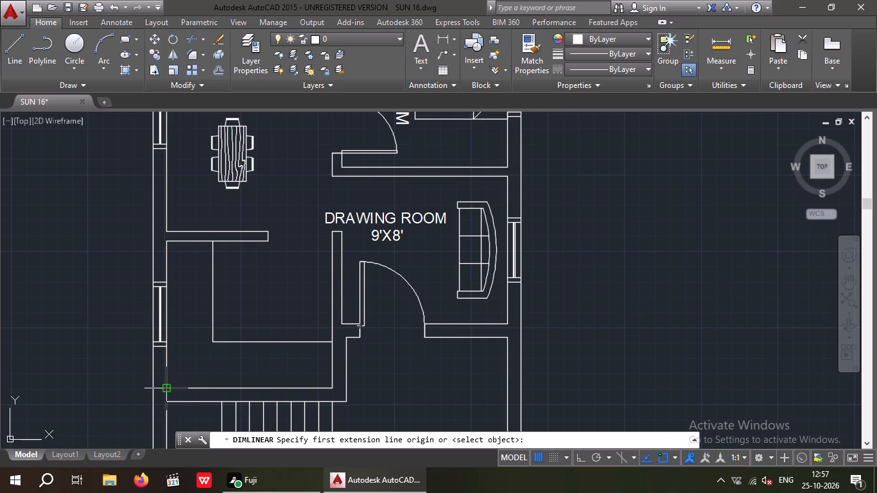
drag(165, 387, 178, 389)
click(333, 395)
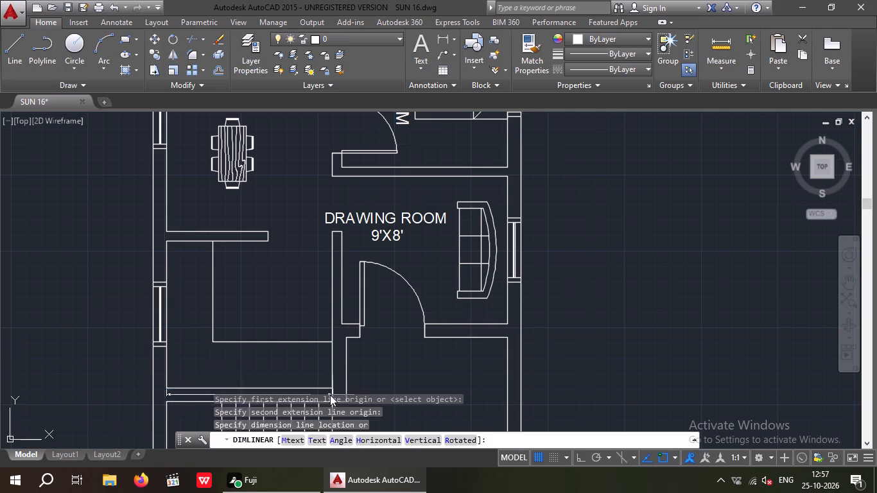
scroll(309, 356, up, 3)
scroll(302, 358, down, 2)
key(space)
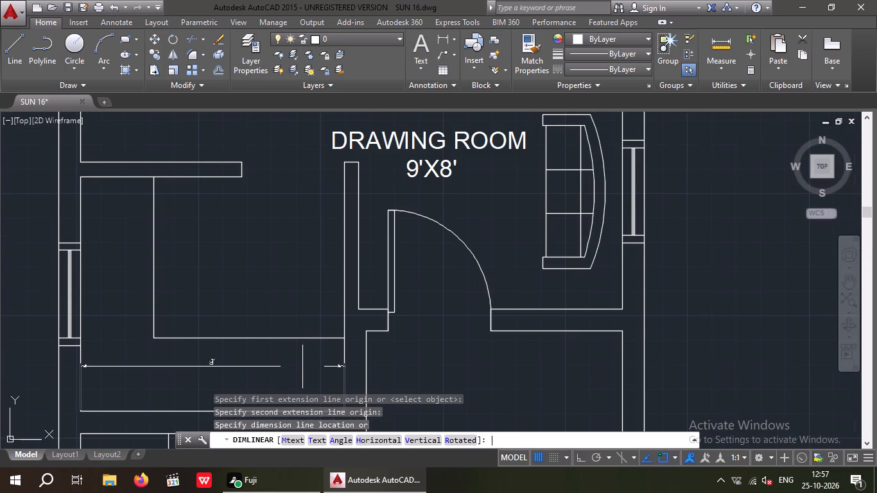
Measure the kitchen's inner depth along the outer wall, between its upper and lower walls, with a temporary linear dimension.
key(space)
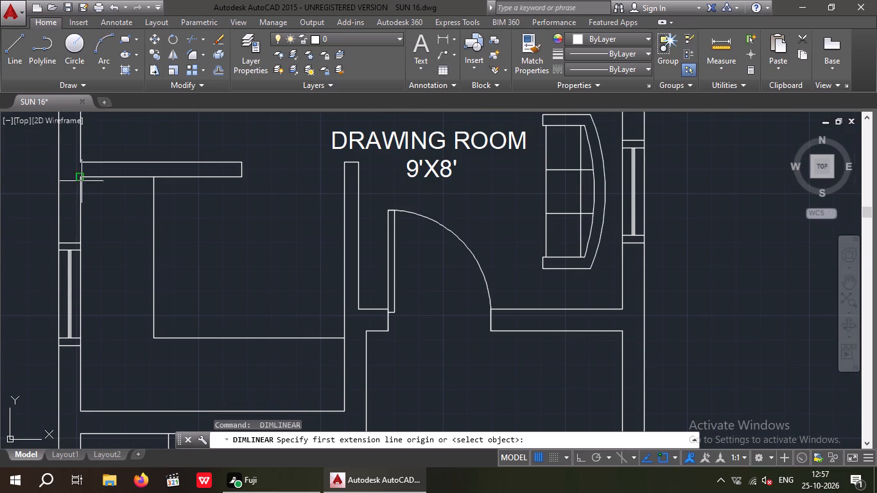
click(82, 178)
scroll(89, 370, up, 1)
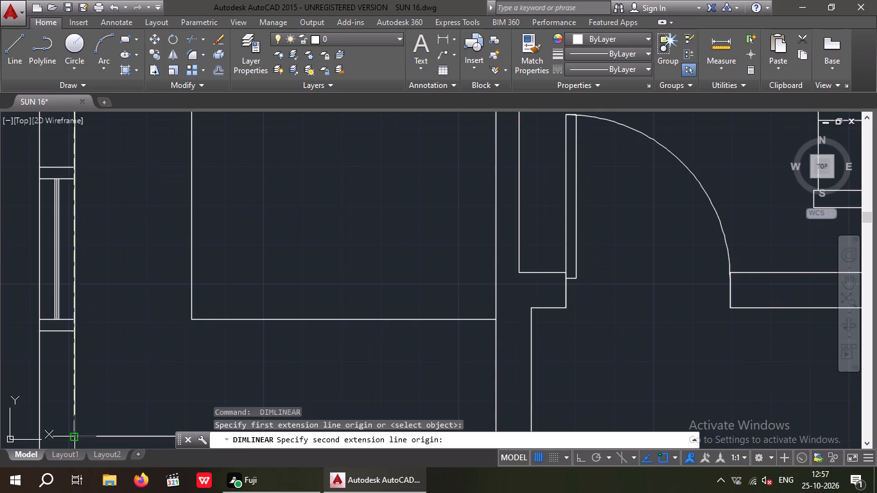
drag(74, 436, 82, 416)
scroll(126, 270, up, 2)
scroll(128, 266, down, 4)
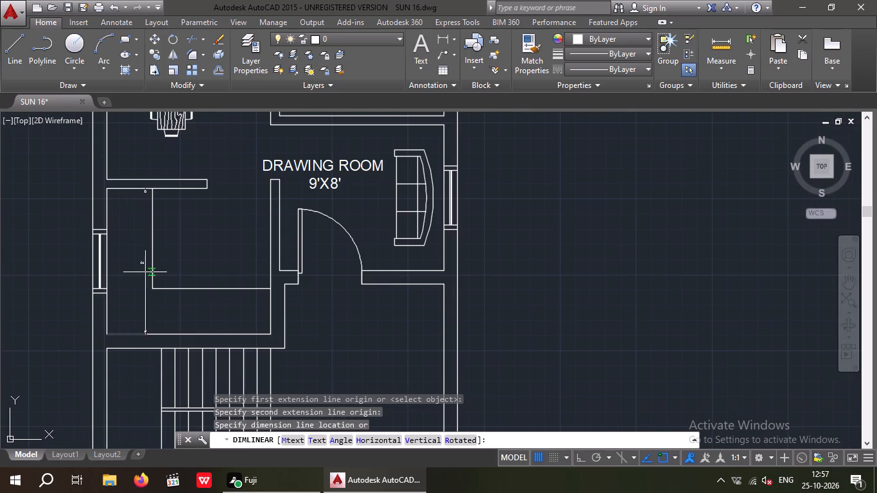
key(Escape)
key(Escape)
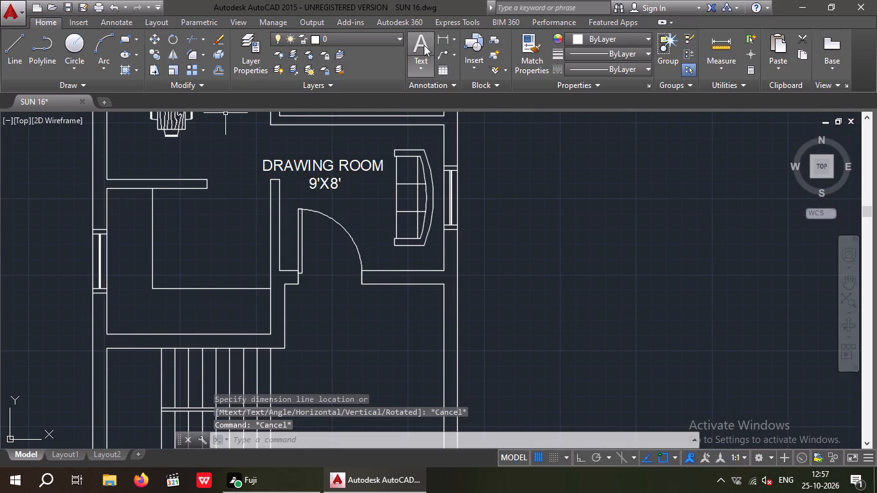
Start a multiline text label inside the kitchen counter area with 9" text height and enter KITCHEN.
click(424, 45)
drag(169, 219, 170, 229)
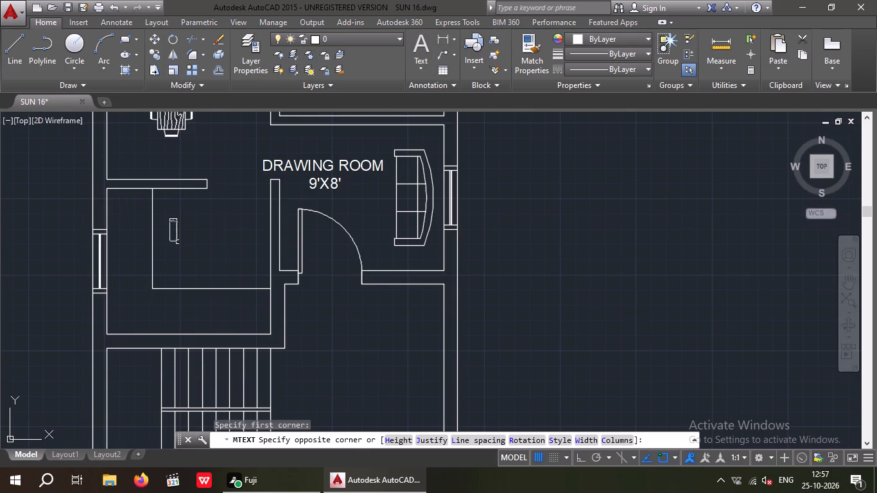
click(660, 264)
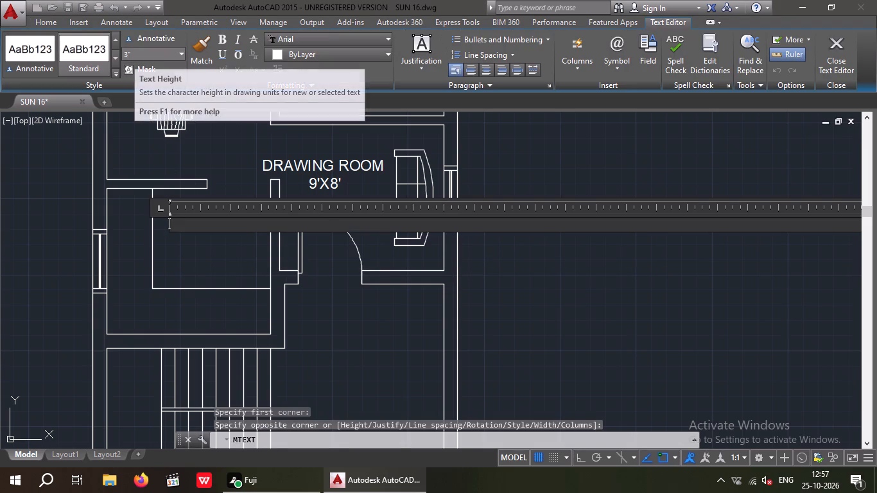
click(134, 57)
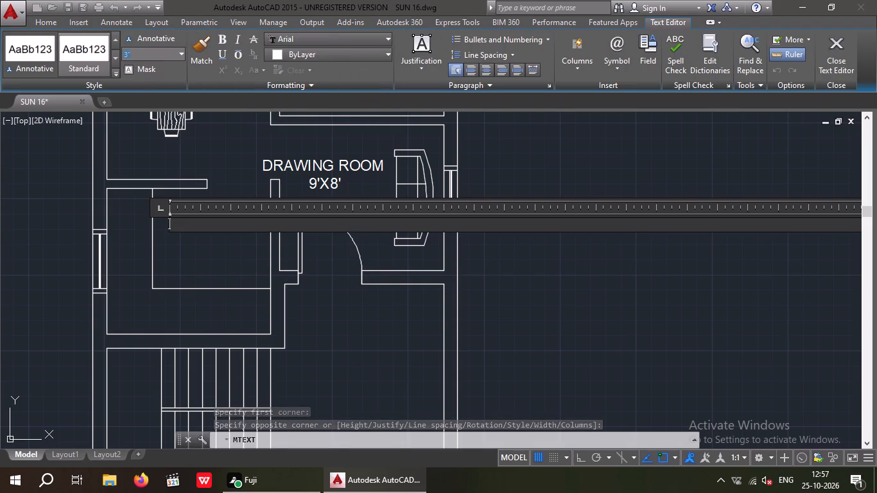
key(9)
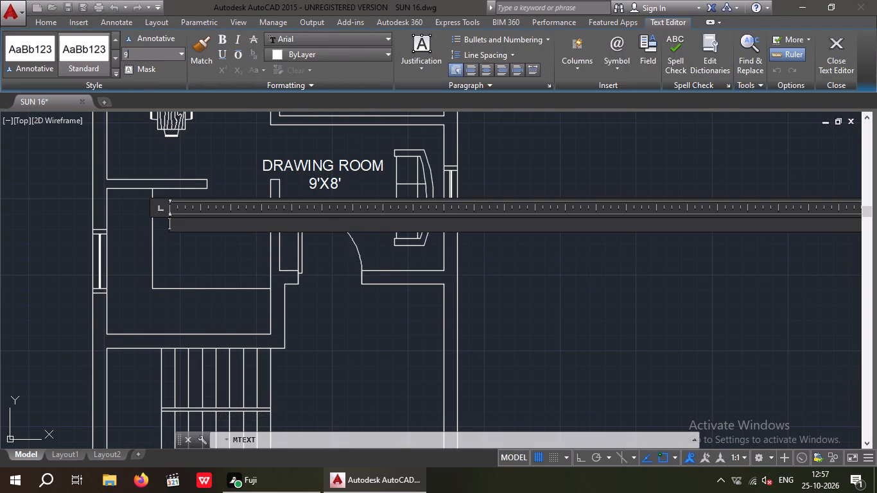
key(shift+quotedbl)
key(Return)
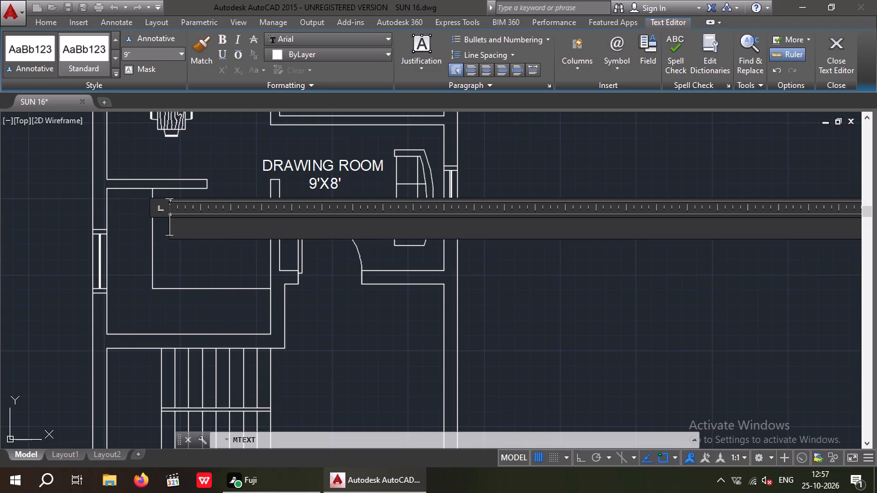
text(KI)
key(t)
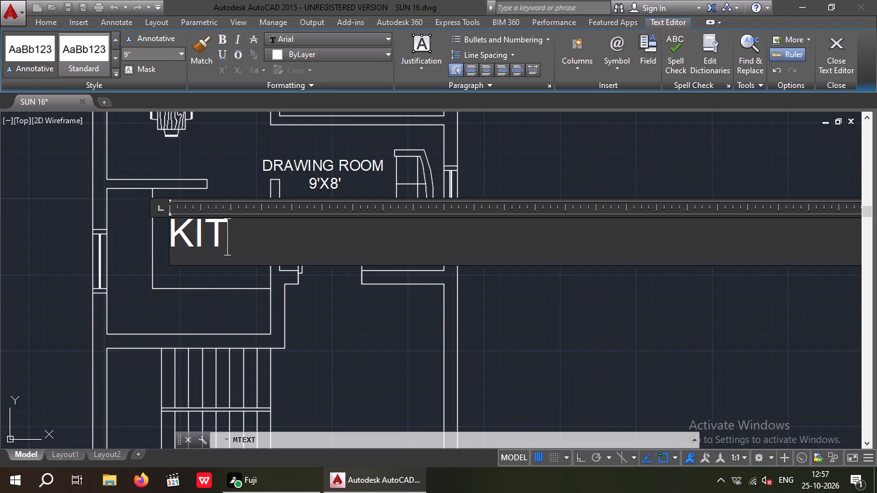
text(CHEN)
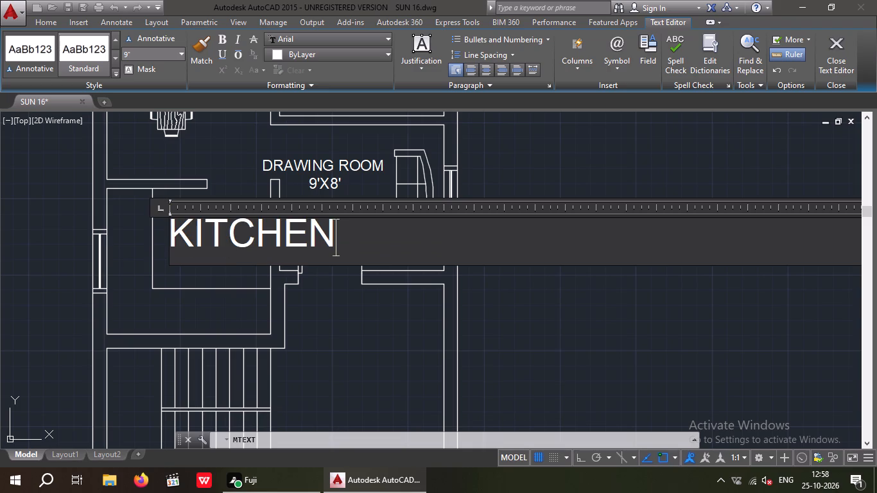
Add a second line 9'X8' indented with four leading spaces beneath KITCHEN, and finish the label.
key(Return)
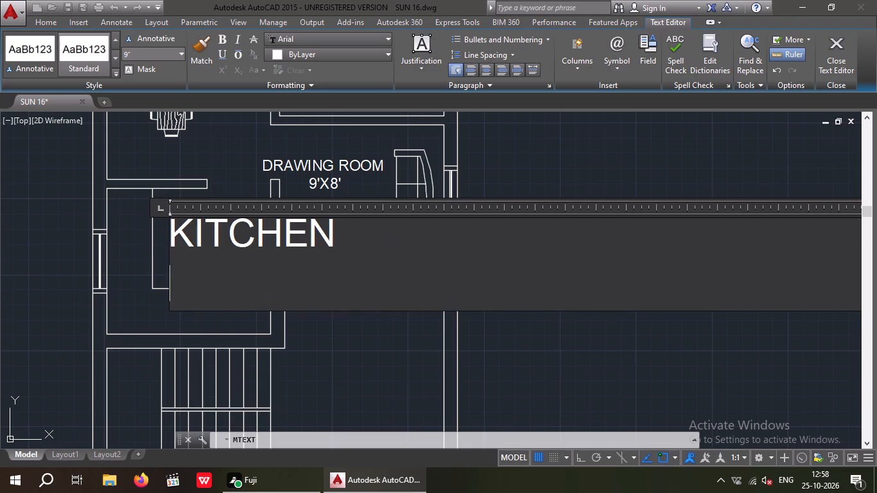
key(9)
key(apostrophe)
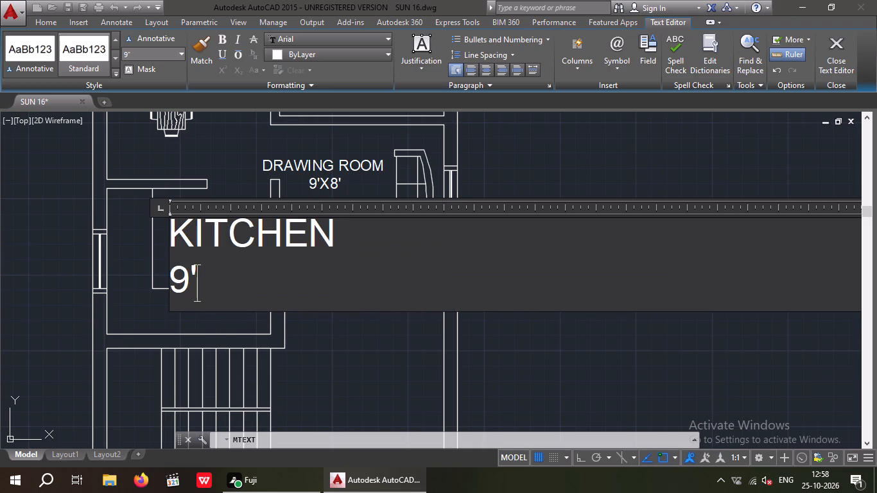
text(8')
key(Left)
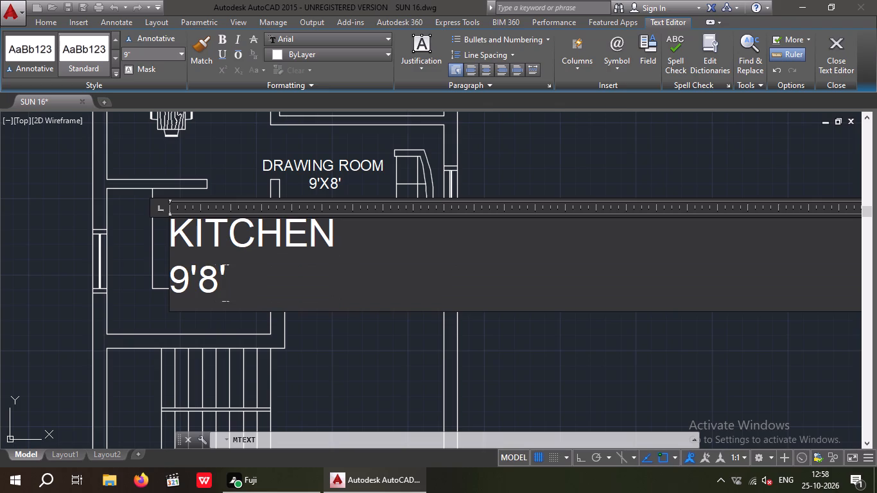
key(Left)
key(x)
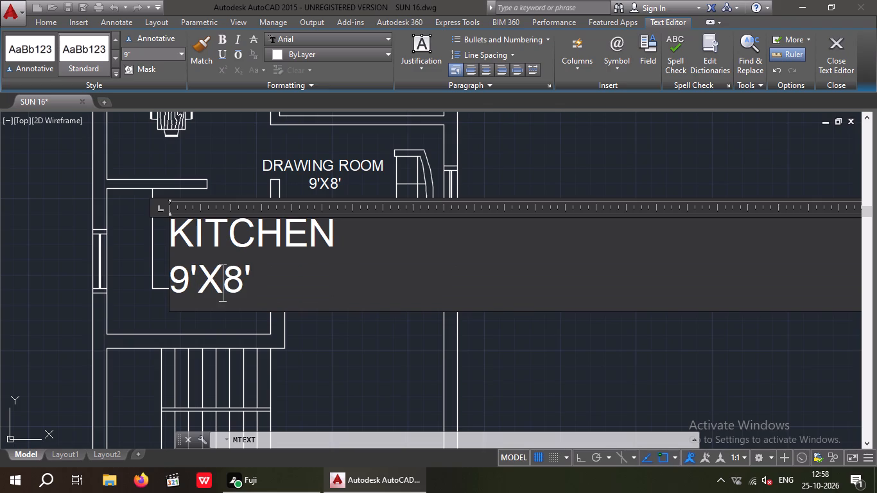
key(Left)
key(Left)
key(Left)
key(space)
key(space)
key(space)
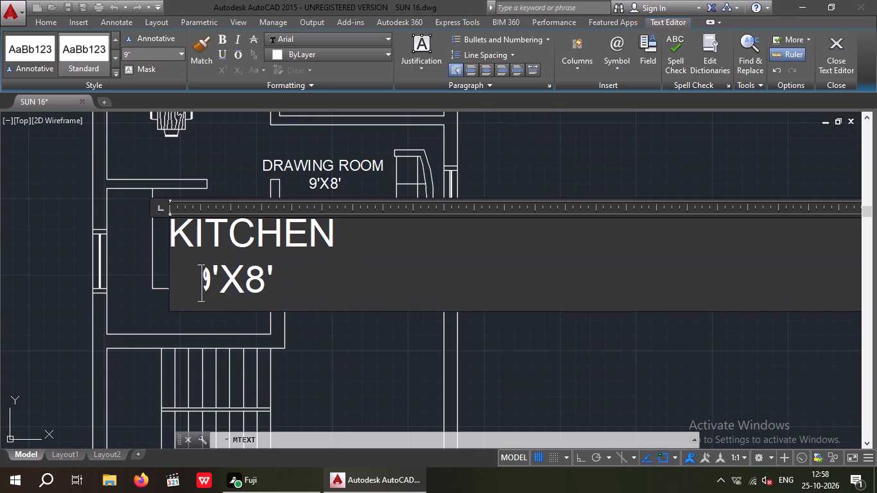
key(space)
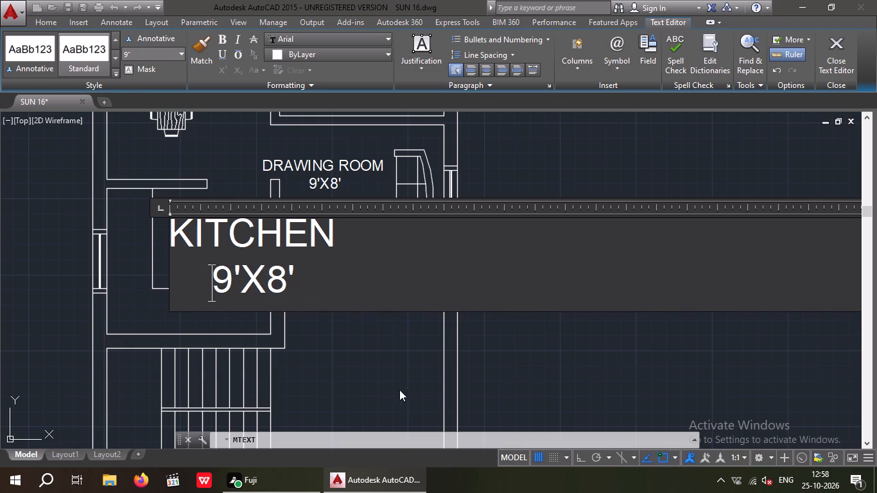
click(361, 356)
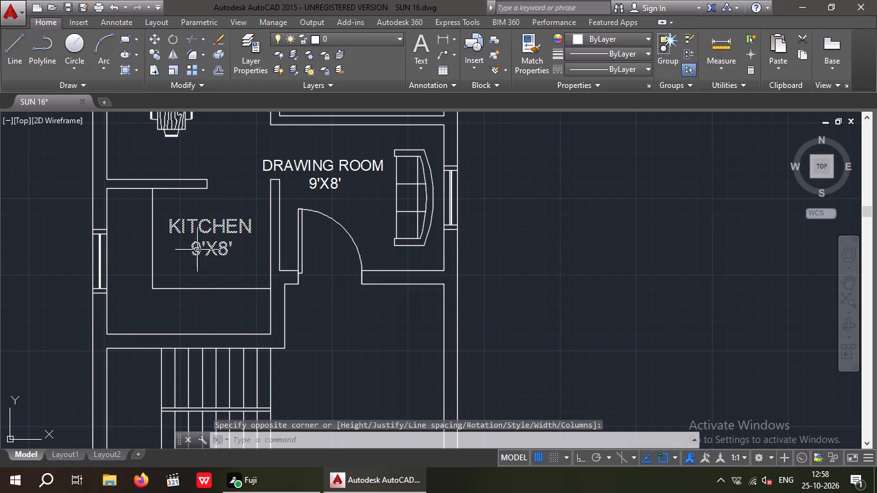
Measure the inner width of the open area outside the entrance door, beside the staircase, with a temporary linear dimension.
scroll(209, 252, down, 2)
middle_drag(227, 277, 173, 309)
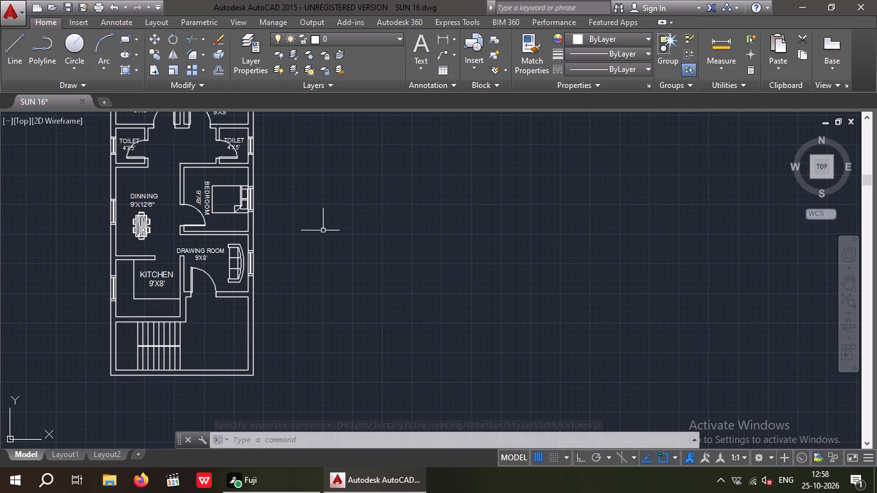
click(446, 40)
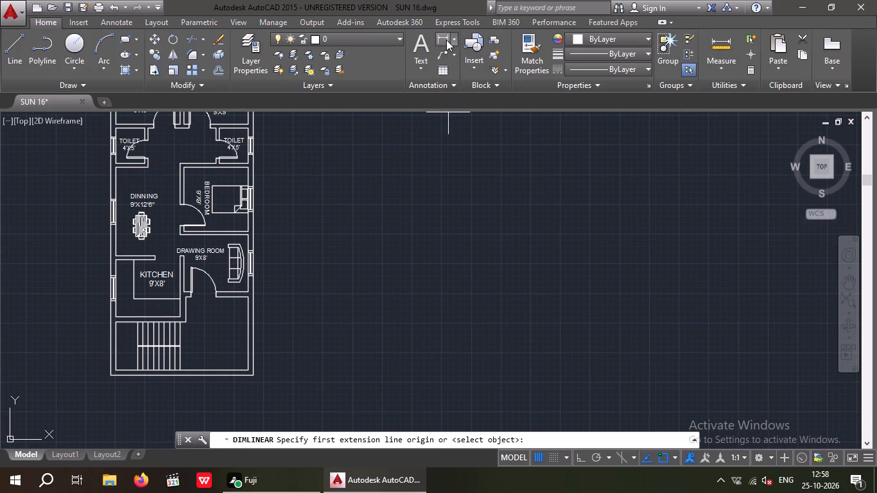
scroll(192, 316, up, 2)
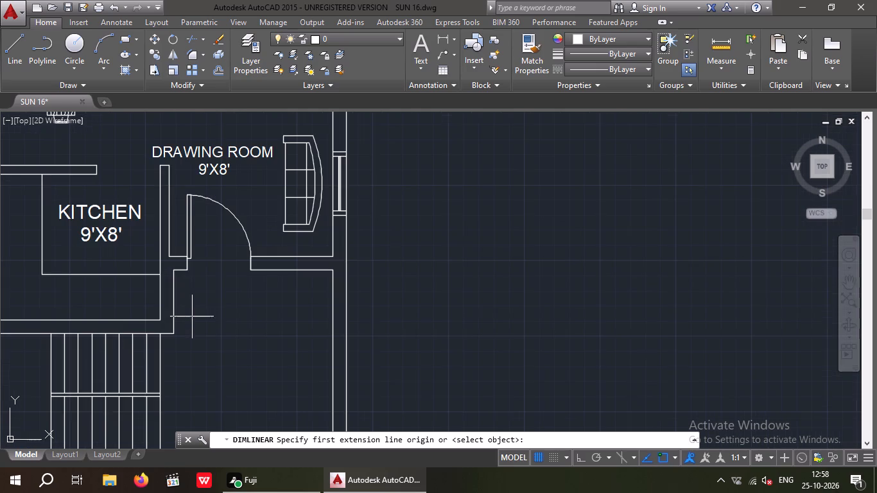
click(174, 270)
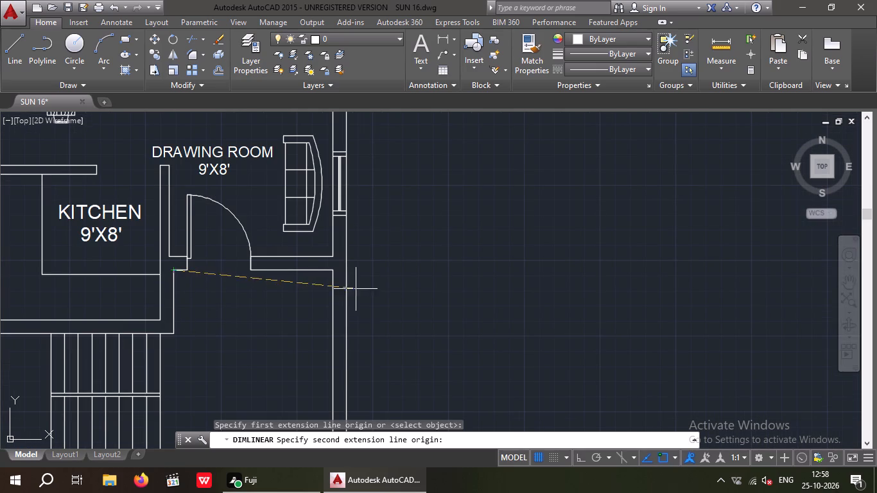
drag(333, 271, 334, 278)
scroll(288, 322, up, 1)
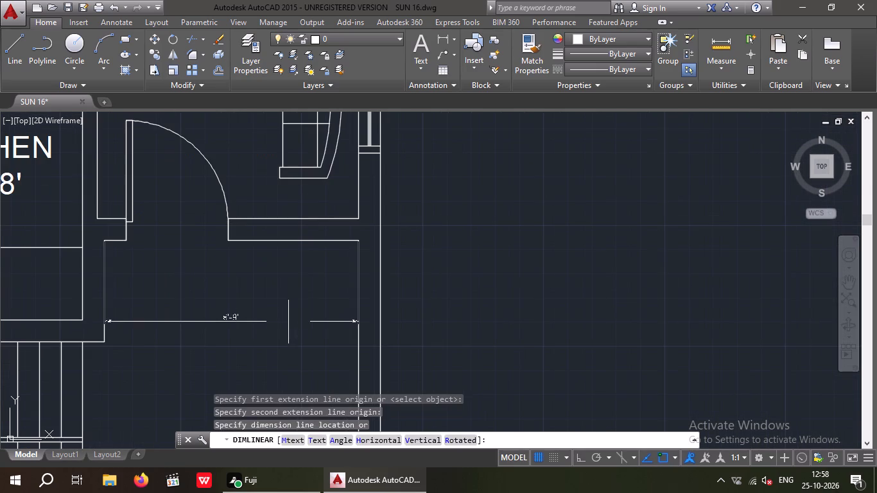
scroll(284, 316, up, 3)
scroll(284, 315, down, 2)
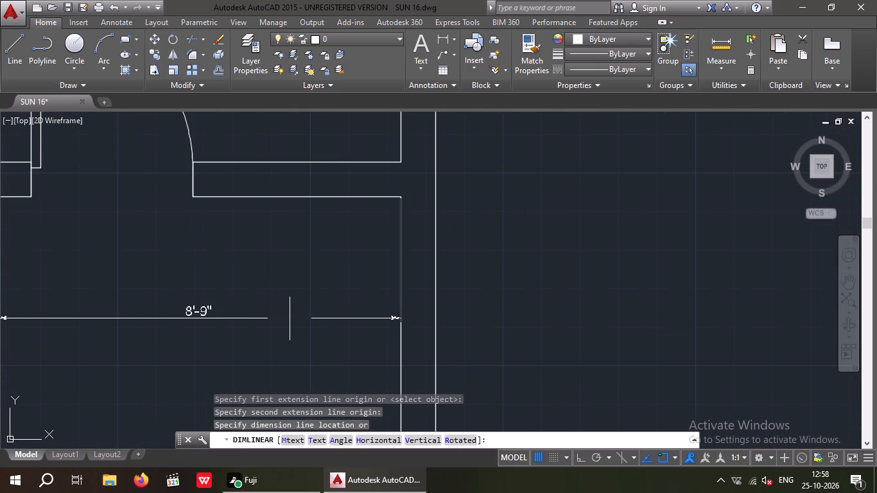
key(space)
scroll(290, 312, down, 2)
Measure the same area's inner depth along the outer side wall, from the entrance wall to the front wall, with a temporary linear dimension.
key(space)
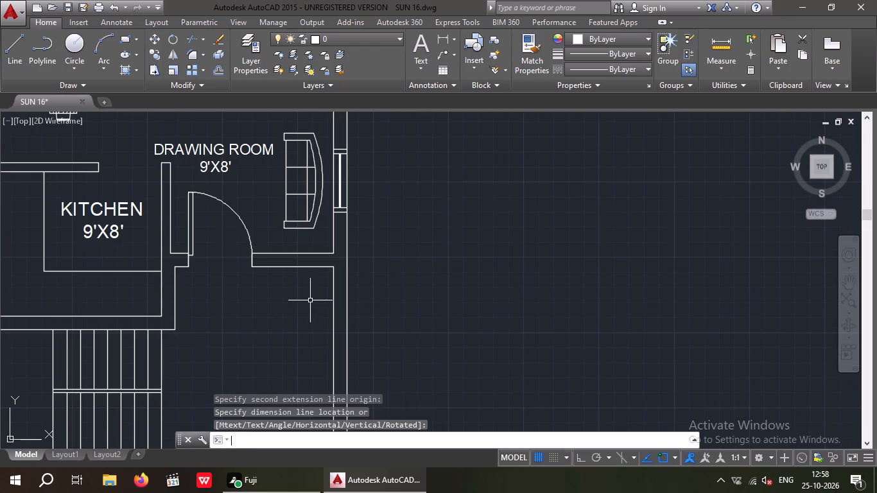
click(331, 266)
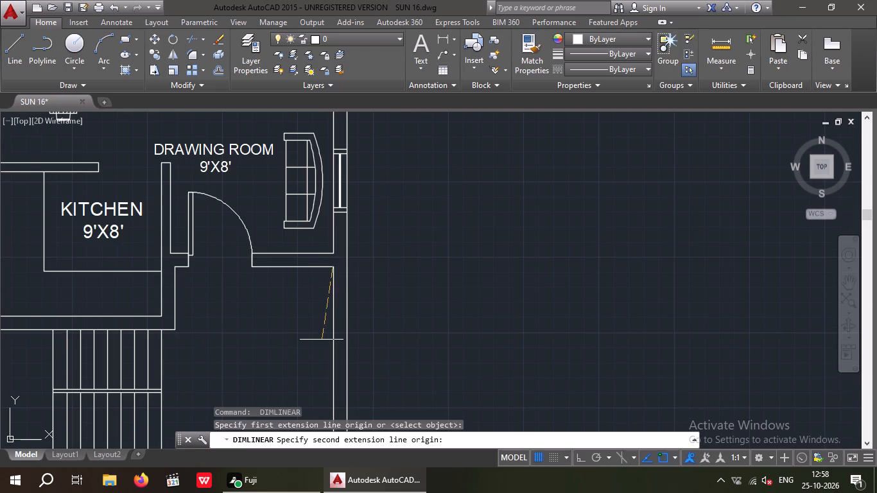
middle_drag(322, 339, 315, 263)
click(323, 374)
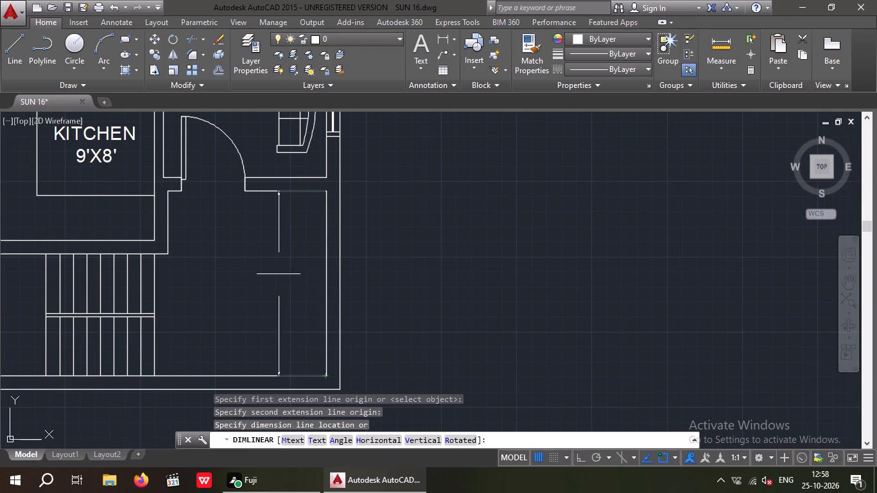
scroll(282, 267, up, 2)
key(Escape)
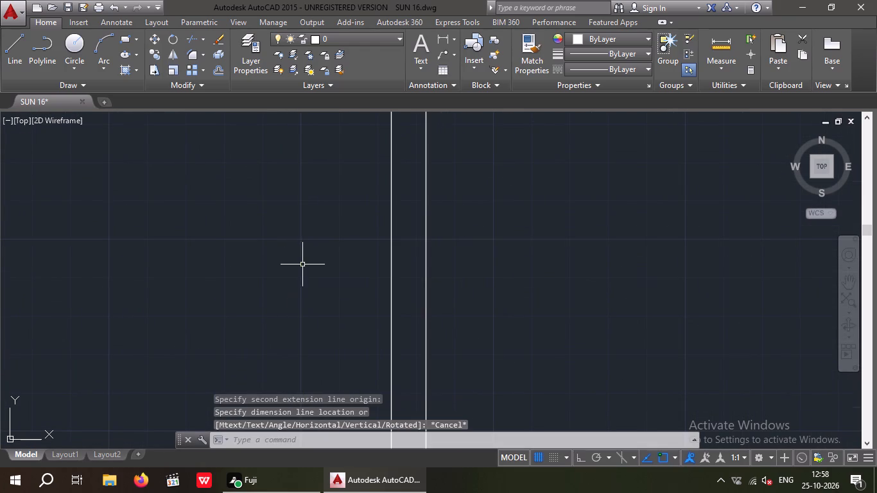
Add a multiline text label in the open area beside the staircase, 10" high, reading PARKING with 8'9"X10'3" on the second line.
click(421, 45)
scroll(173, 360, down, 3)
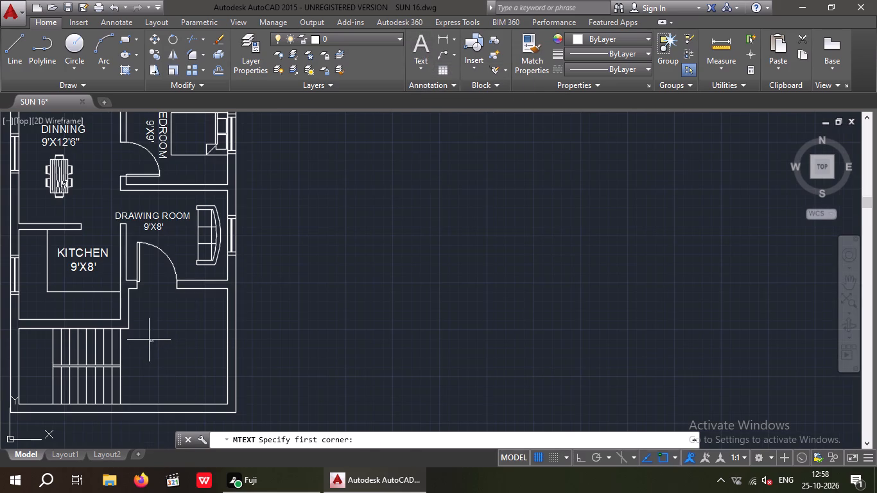
drag(150, 339, 153, 349)
click(379, 368)
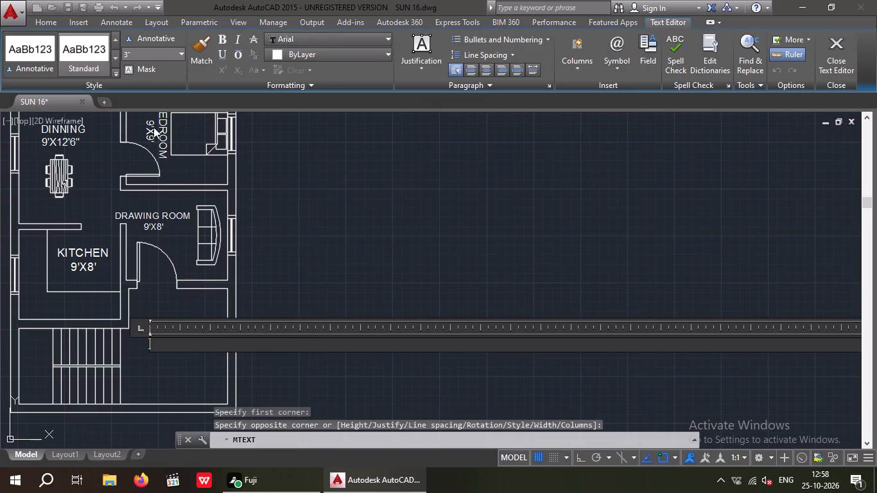
click(135, 55)
text(10)
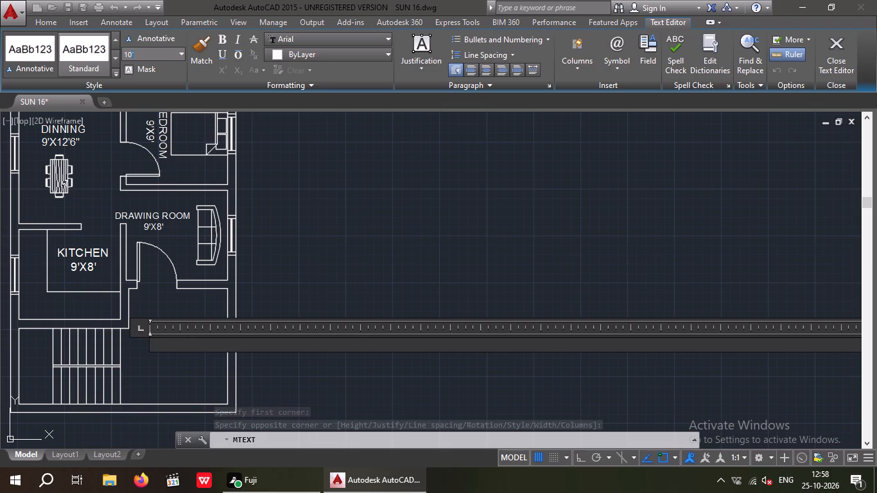
key(shift+quotedbl)
key(Return)
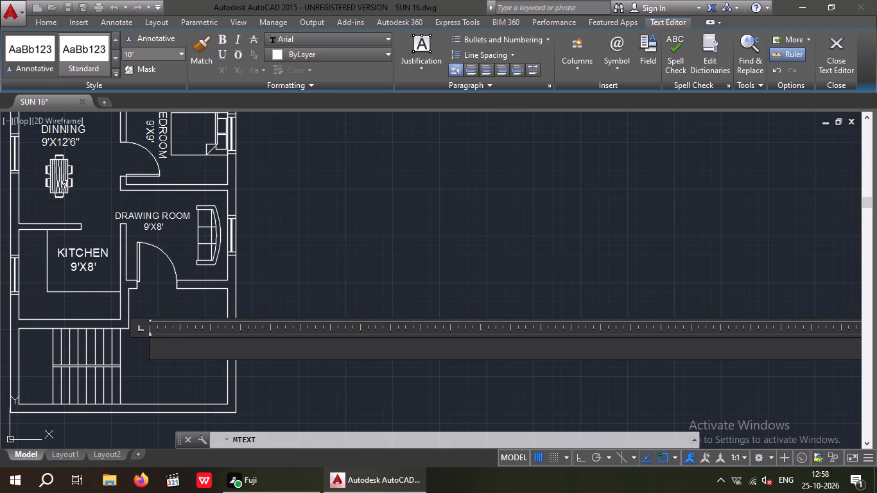
text(PA)
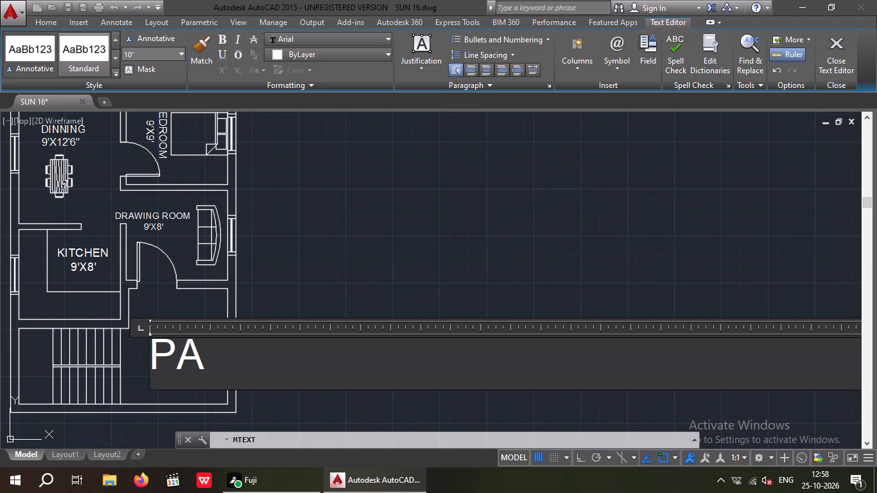
key(r)
key(Return)
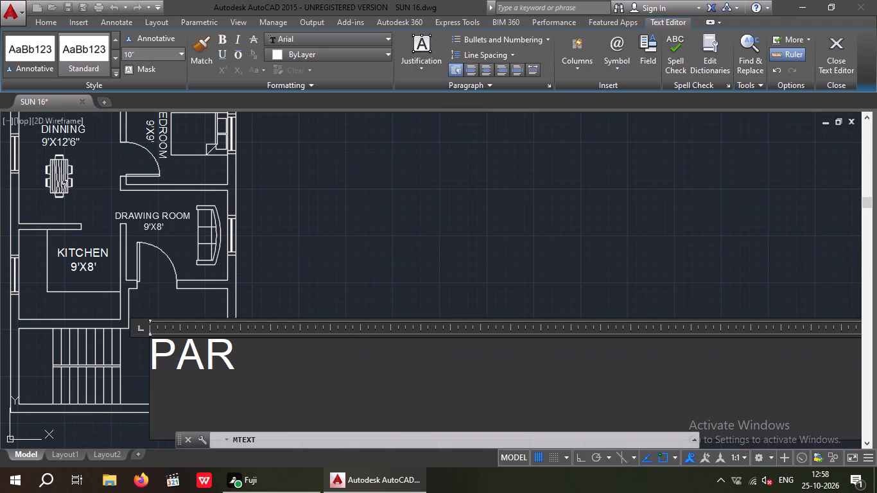
text(8'9)
key(shift+quotedbl)
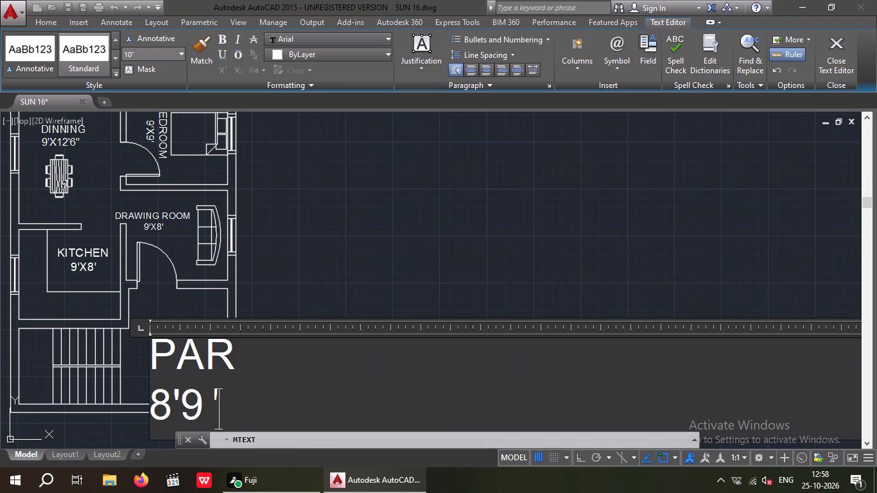
key(x)
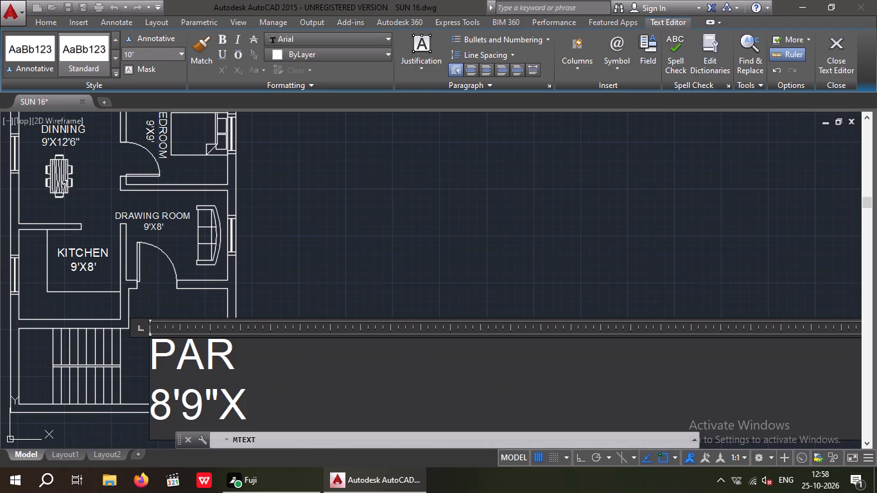
text(10'3")
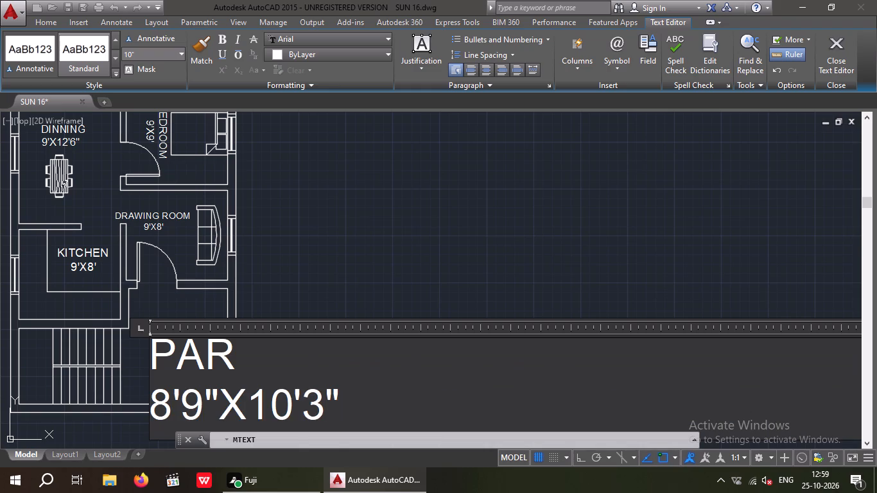
key(Up)
text(KING)
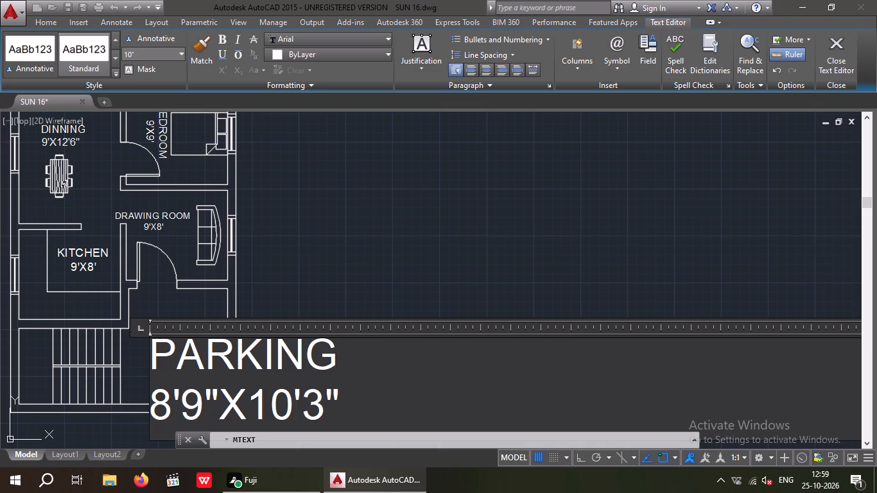
click(351, 250)
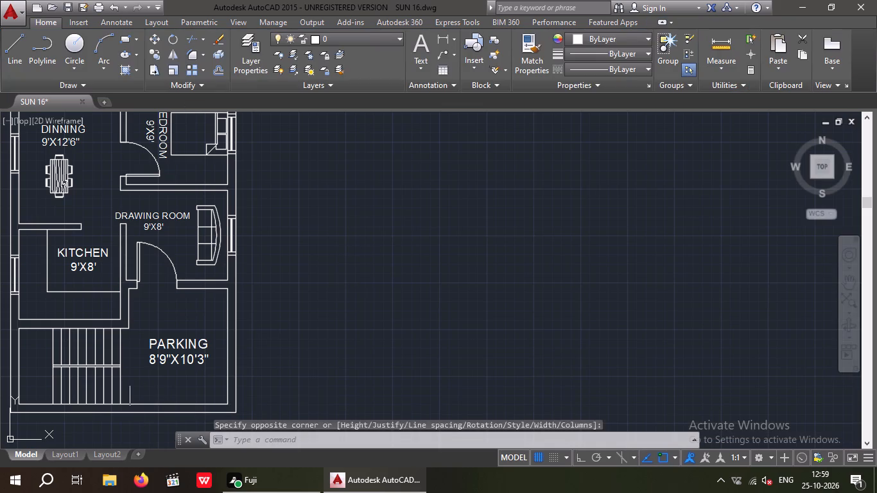
Move the PARKING label slightly to adjust its placement within the open area between the staircase and the outer side wall.
scroll(153, 376, up, 2)
drag(176, 381, 162, 358)
click(159, 298)
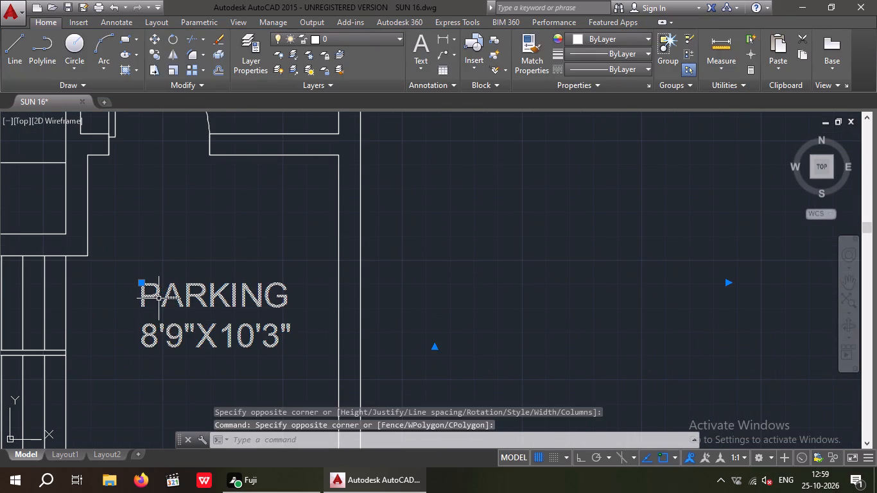
click(155, 40)
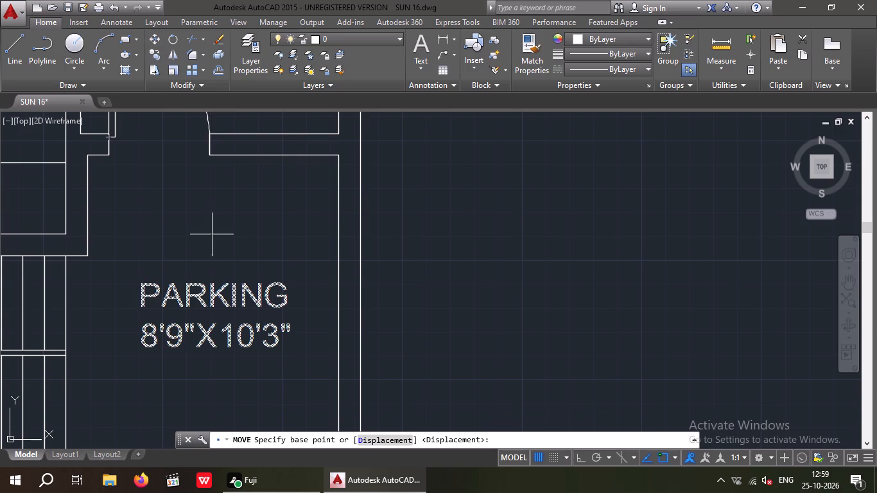
scroll(209, 270, down, 2)
click(189, 295)
scroll(187, 306, up, 1)
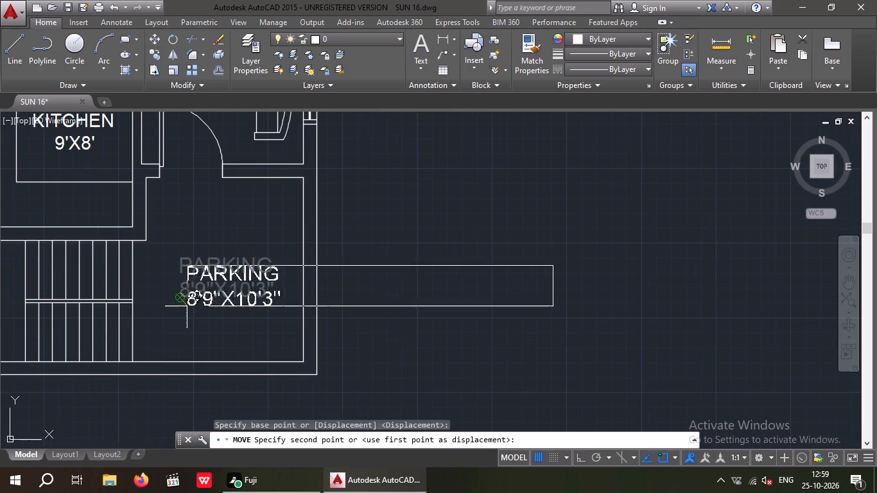
scroll(177, 307, up, 3)
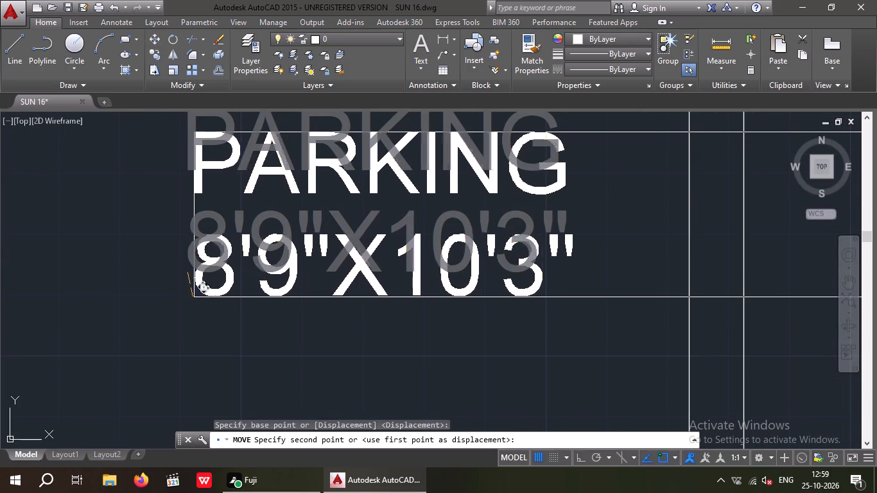
click(194, 288)
scroll(194, 288, down, 3)
middle_drag(200, 310, 205, 323)
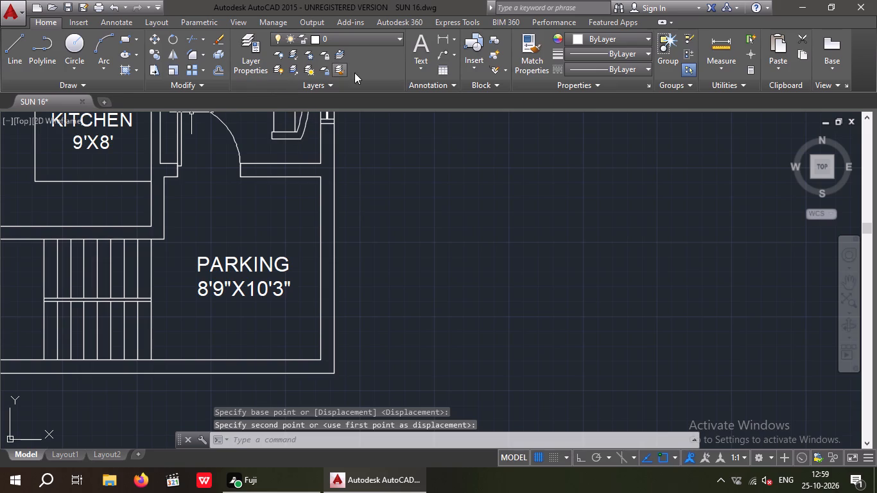
Add a multiline text label reading STAIRE with 8" text height in the empty space outside the outer side wall.
click(417, 49)
drag(403, 210, 408, 232)
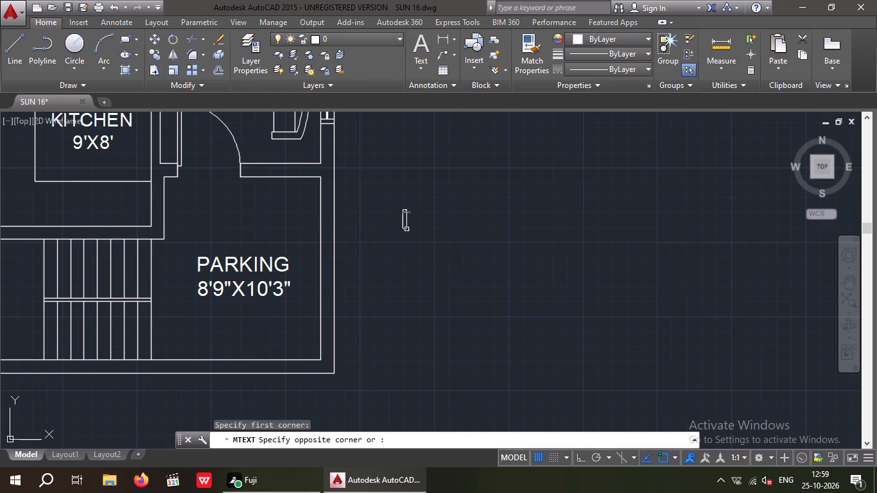
drag(408, 232, 417, 234)
click(647, 225)
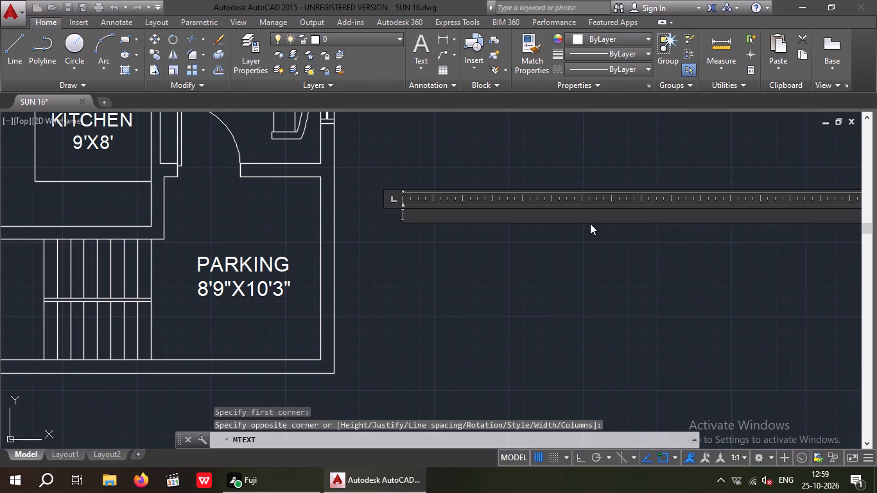
click(134, 57)
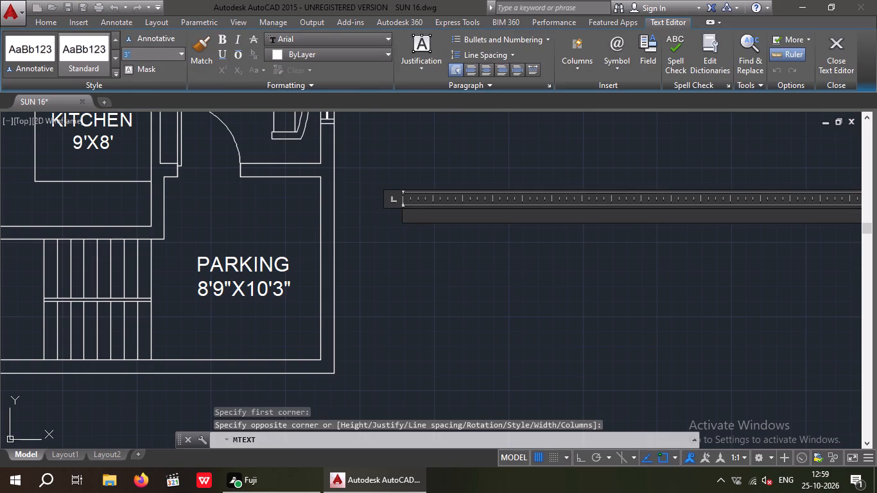
key(8)
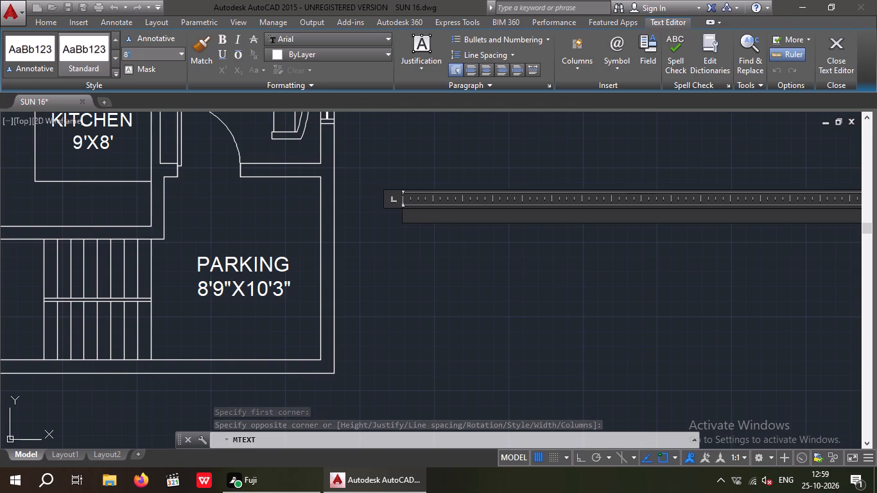
key(shift+quotedbl)
key(Return)
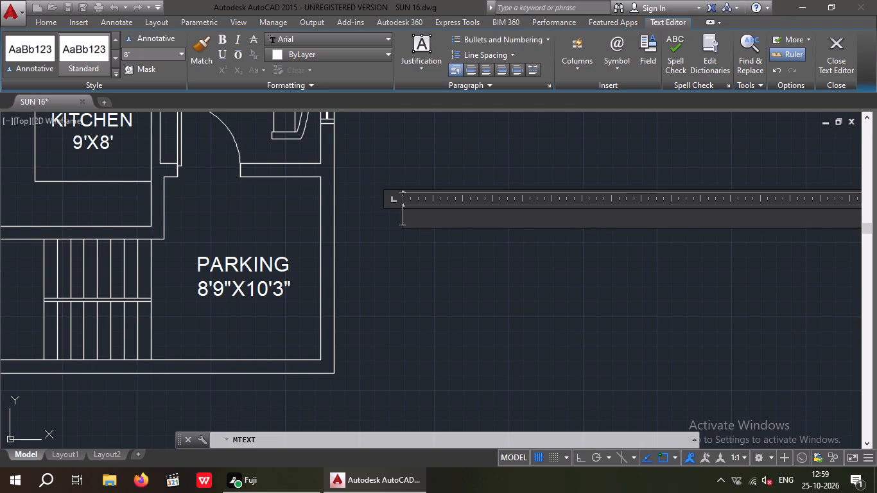
text(STA)
key(i)
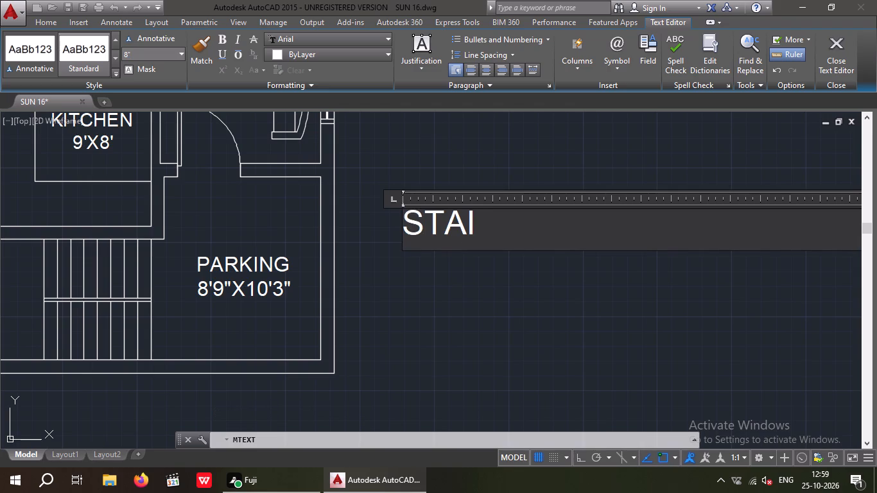
text(RE)
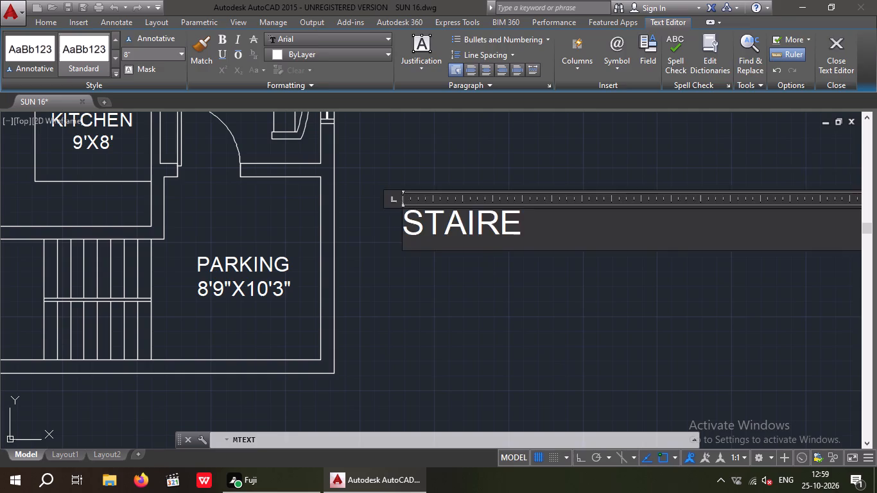
click(559, 361)
Rotate the STAIRE label 90° with ortho on so that it reads vertically upward.
drag(510, 265, 455, 225)
click(435, 173)
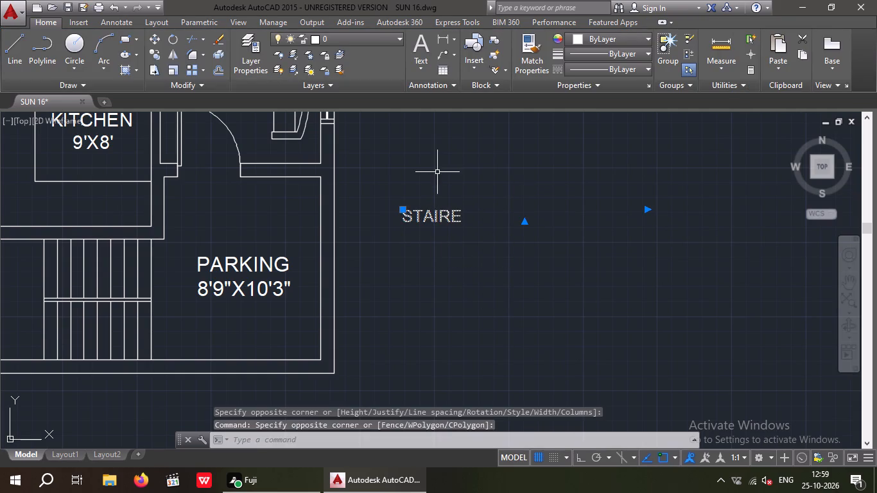
click(584, 460)
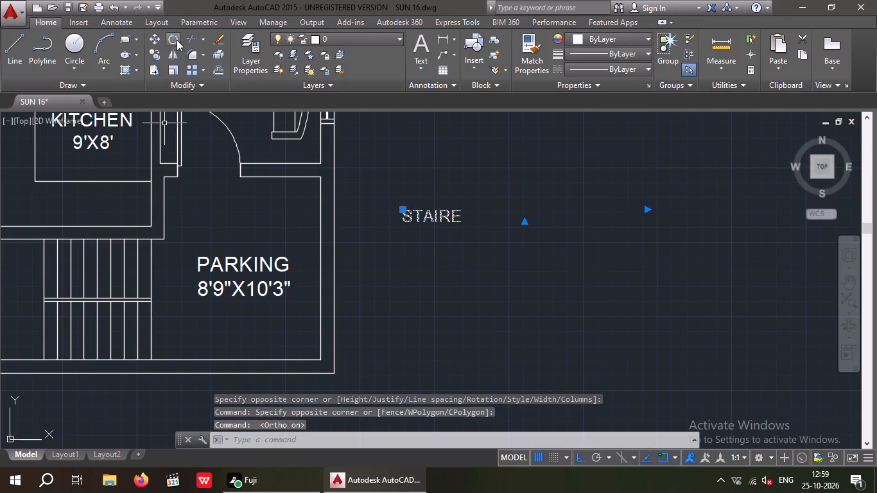
click(177, 39)
drag(470, 209, 469, 202)
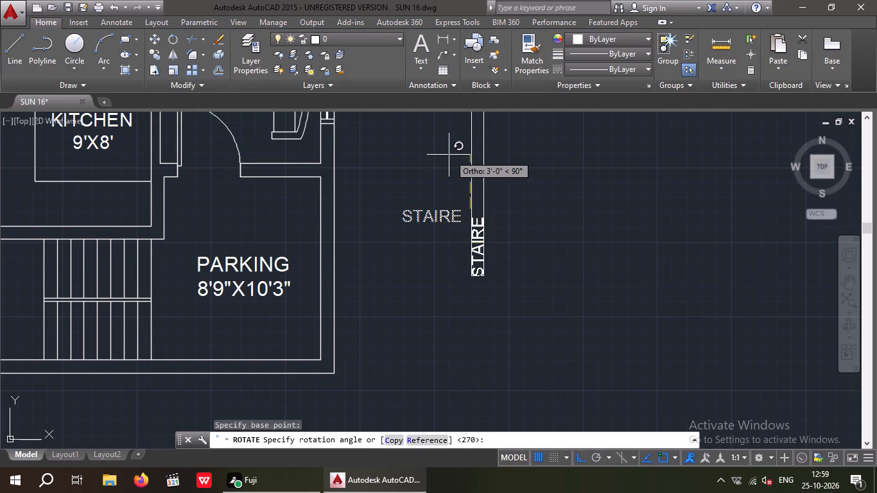
click(449, 155)
Move the rotated STAIRE label with ortho off to the open end of the staircase, between the steps and the PARKING label.
drag(535, 180, 487, 245)
drag(483, 248, 472, 261)
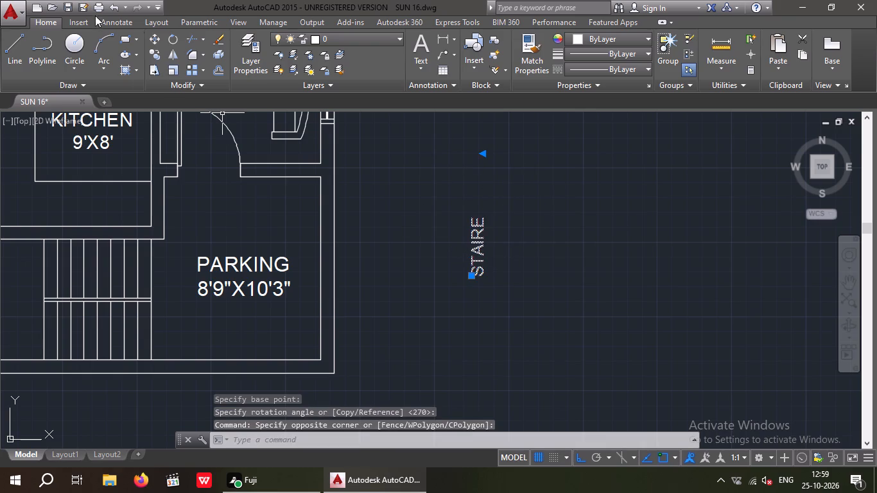
click(157, 39)
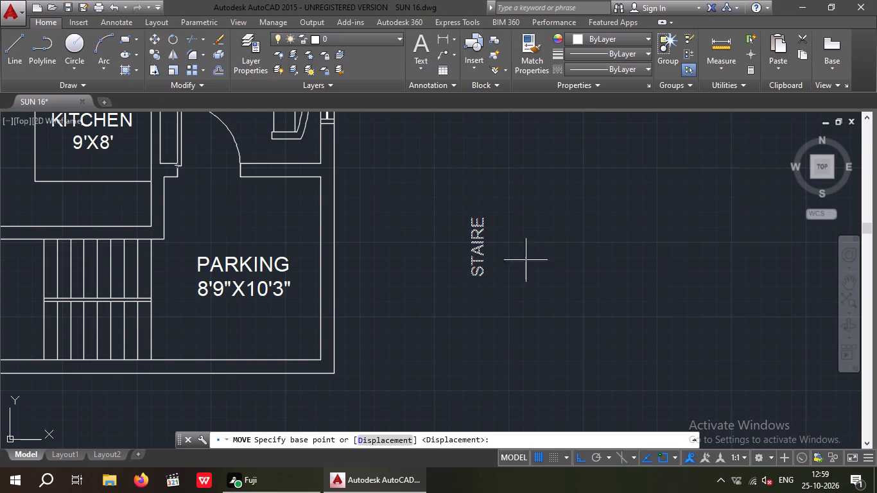
drag(582, 462, 578, 455)
click(489, 272)
scroll(173, 329, up, 2)
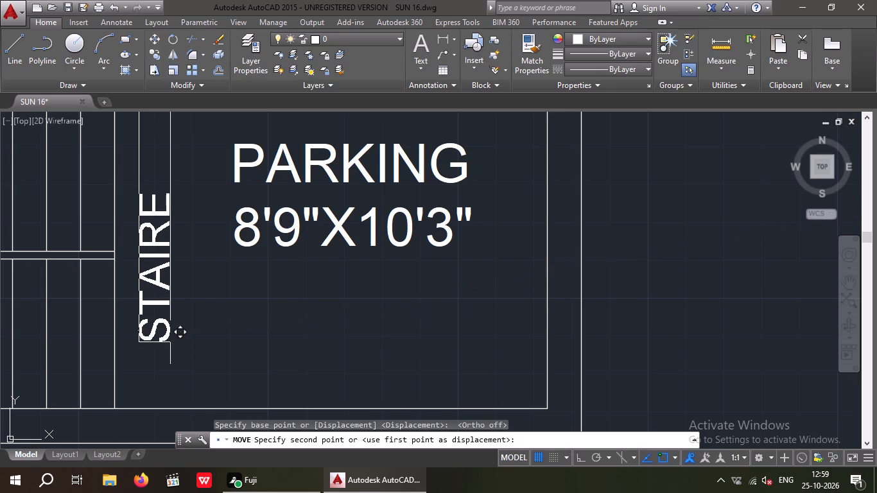
click(164, 345)
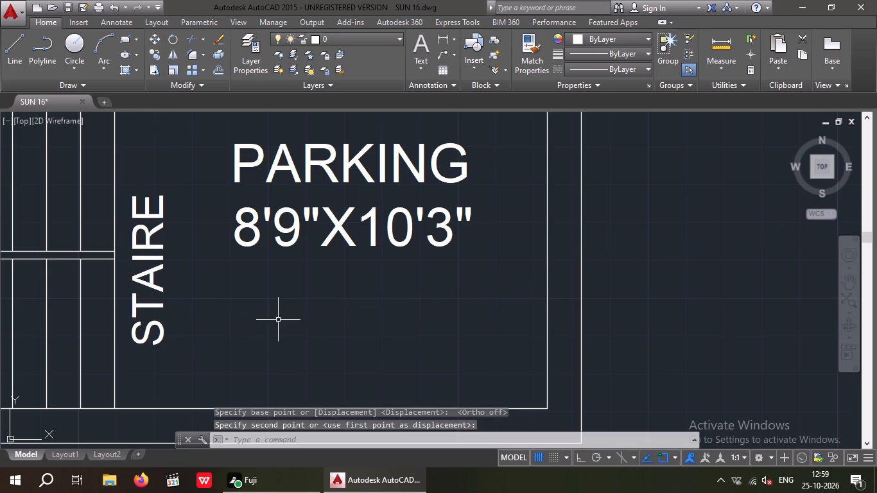
scroll(310, 317, up, 1)
scroll(309, 318, down, 2)
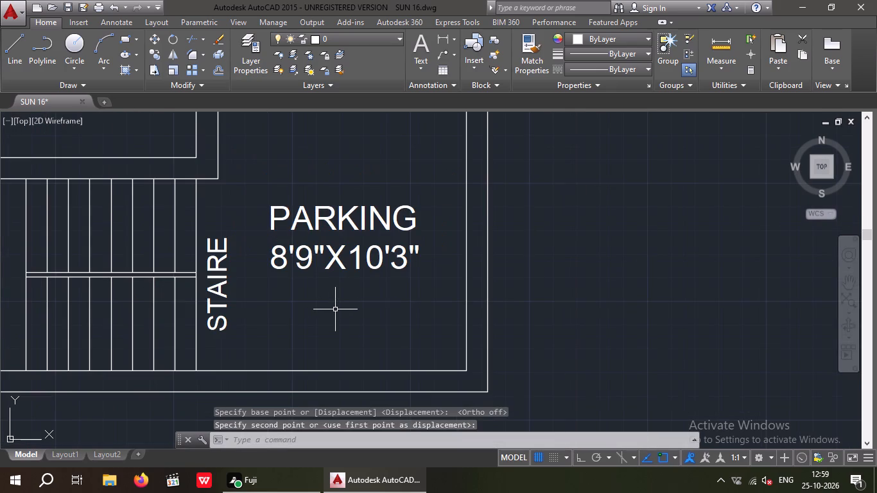
key(Escape)
Set the text height of both lines of the PARKING 8'9"X10'3" label to 9".
scroll(360, 291, down, 3)
scroll(353, 296, up, 3)
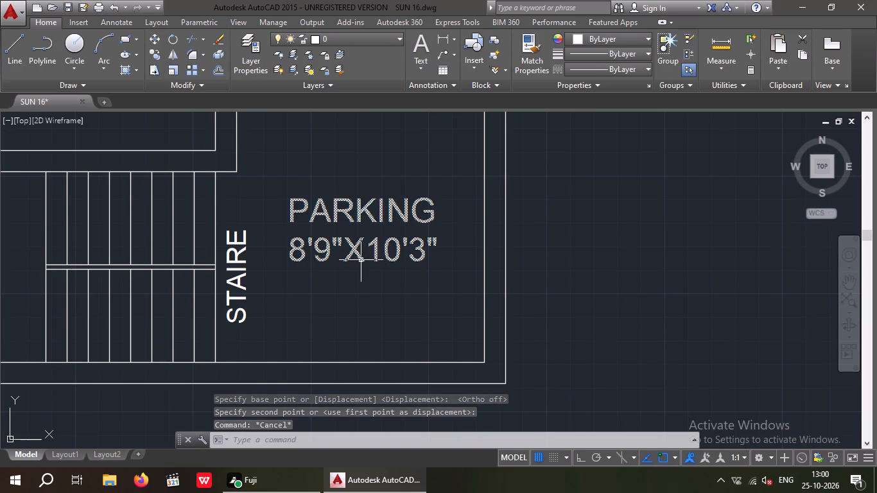
double_click(361, 260)
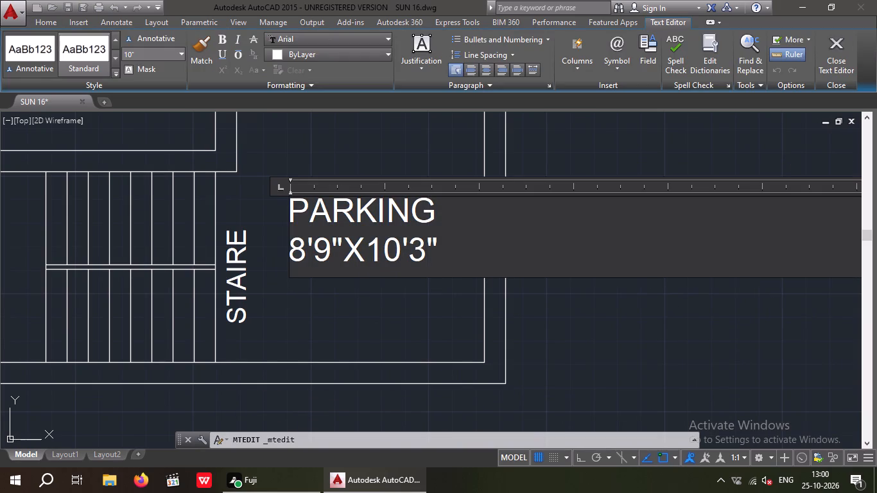
drag(462, 241, 289, 207)
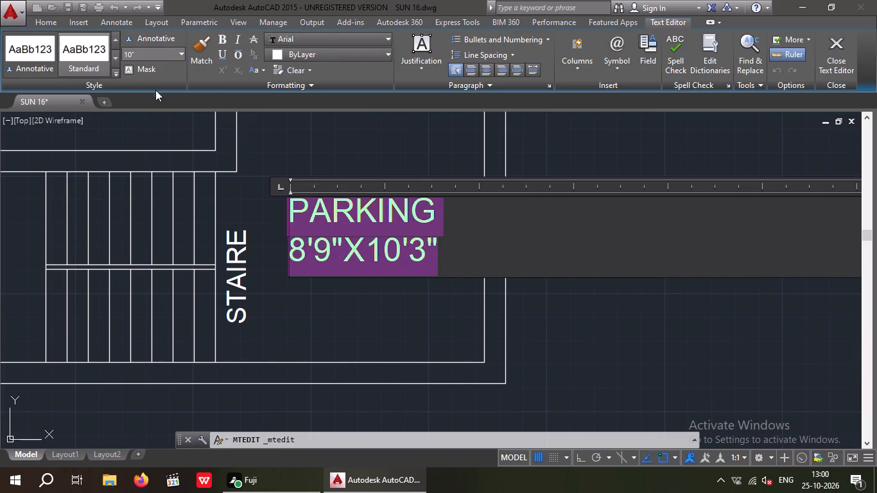
click(153, 56)
key(9)
key(shift+quotedbl)
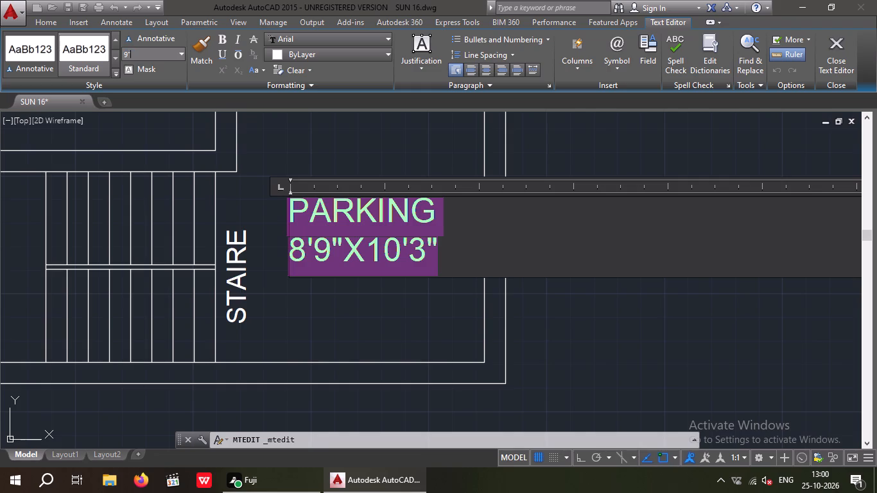
key(Return)
click(353, 290)
Move the PARKING label a short distance away from the STAIRE label, towards the outer side wall.
scroll(365, 268, down, 2)
scroll(365, 263, up, 3)
drag(370, 285, 323, 247)
click(314, 213)
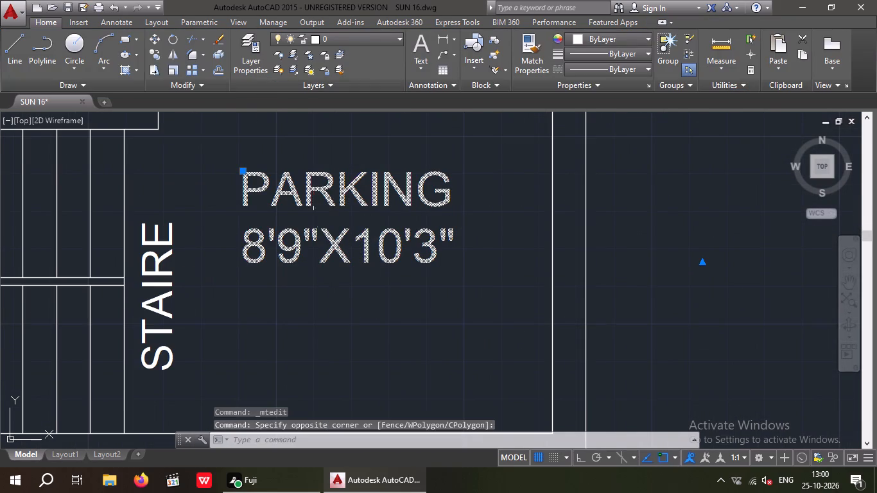
click(156, 42)
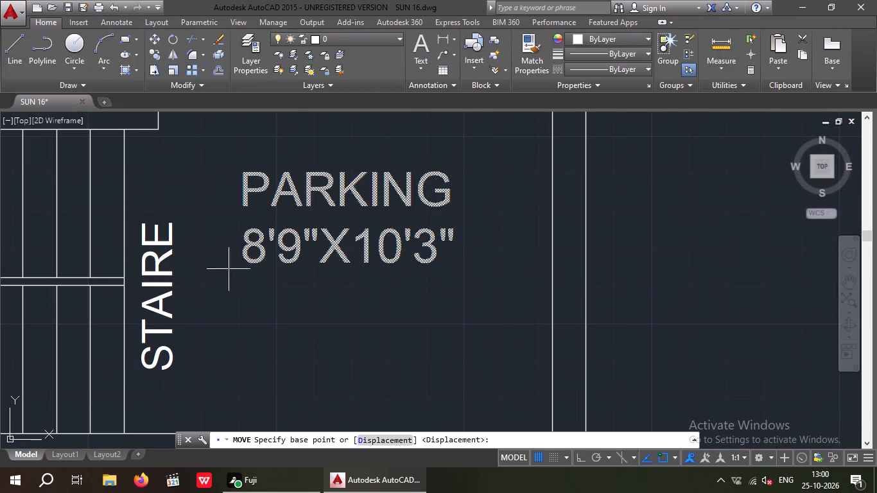
click(246, 264)
click(276, 267)
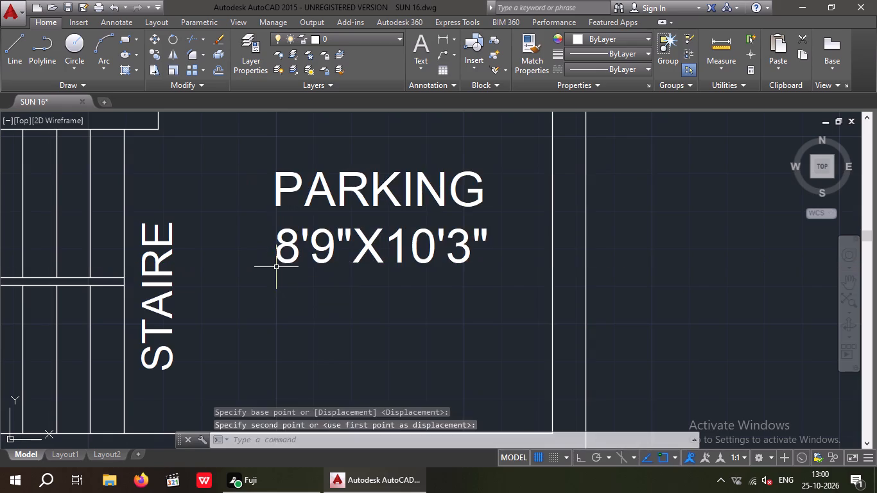
With ortho on, draw lines from the entrance door's wall corner: 1' along the wall, 3'6" into the parking area, and back to the staircase wall corner.
scroll(276, 266, down, 3)
middle_drag(276, 285, 279, 315)
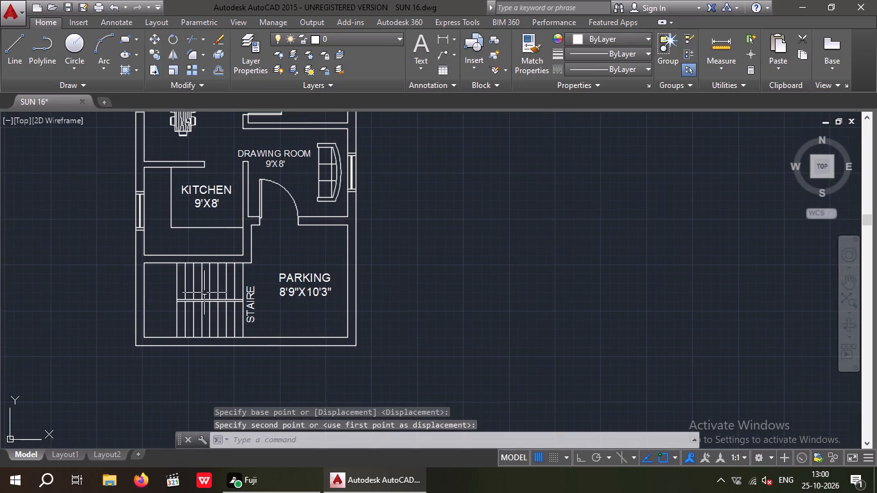
click(9, 51)
scroll(296, 239, up, 2)
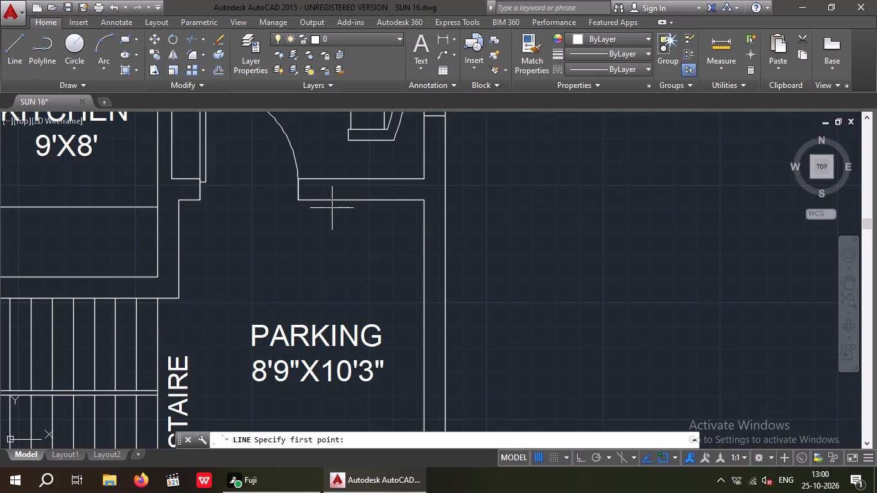
click(299, 201)
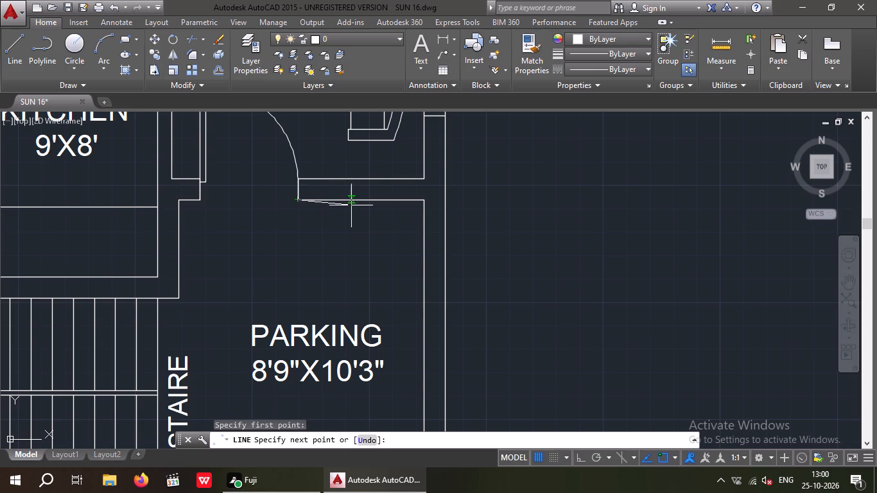
key(F8)
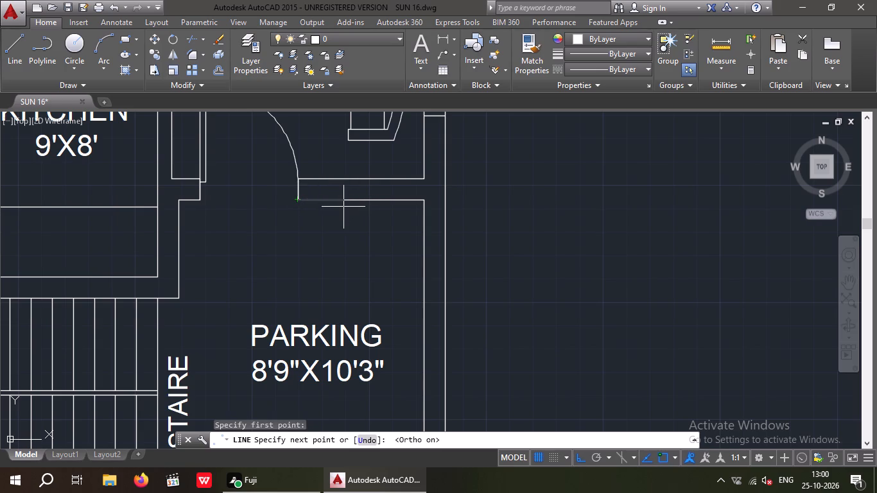
key(1)
key(apostrophe)
key(Return)
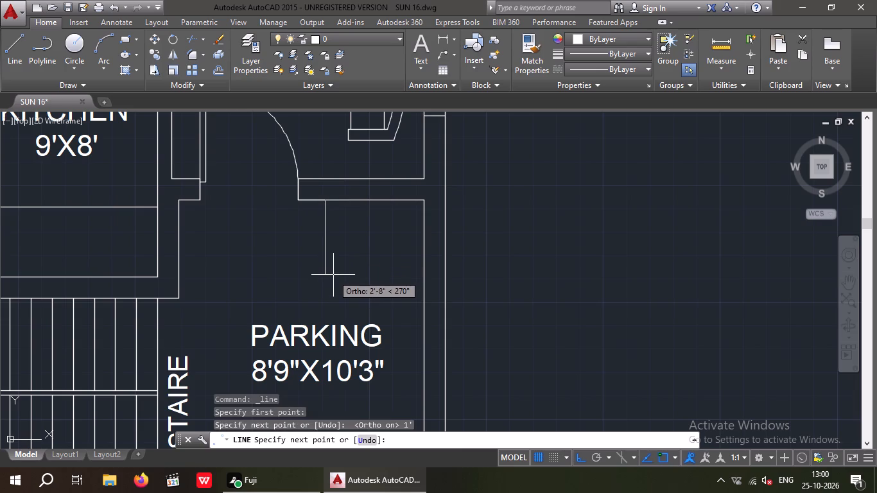
key(3)
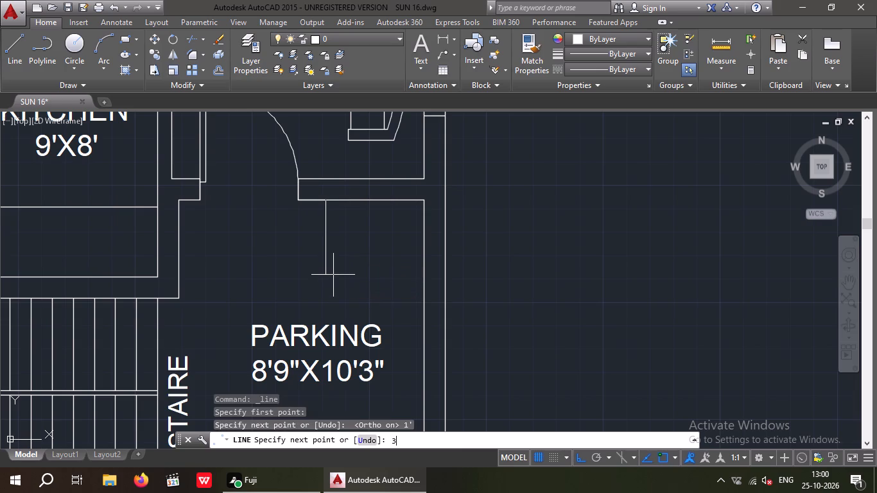
key(apostrophe)
key(6)
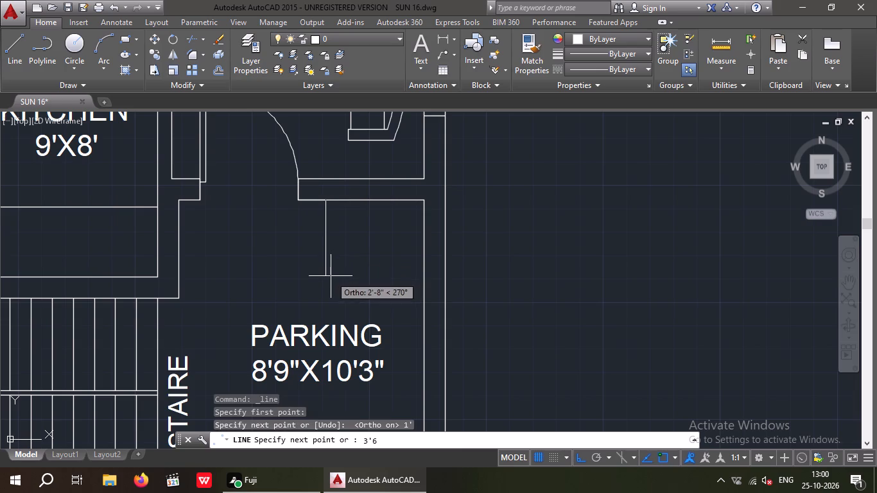
key(shift+quotedbl)
key(Return)
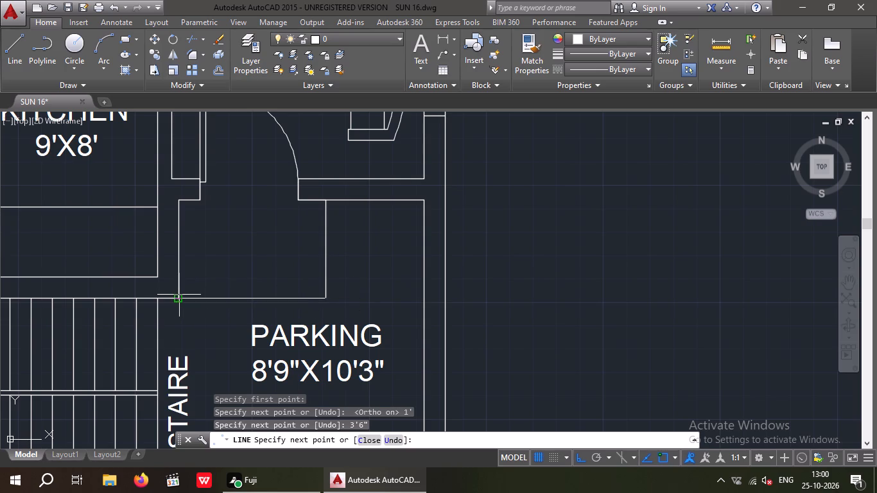
click(179, 295)
key(Escape)
key(Escape)
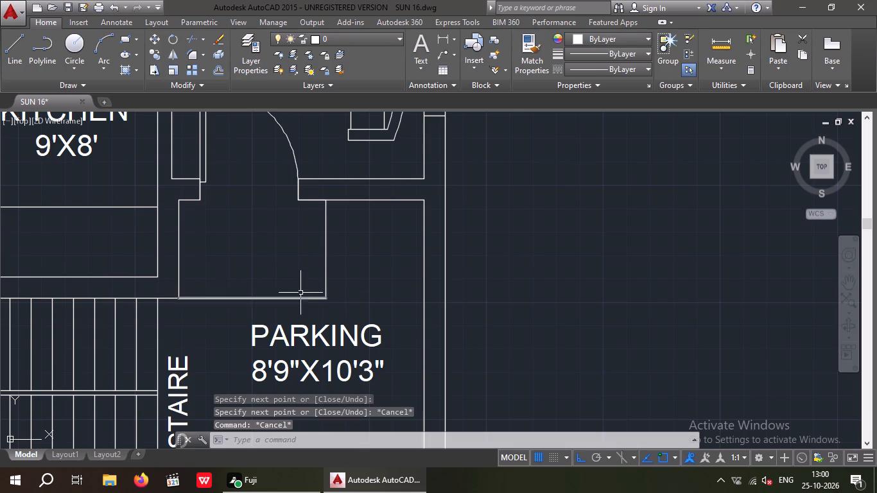
key(Escape)
key(Escape)
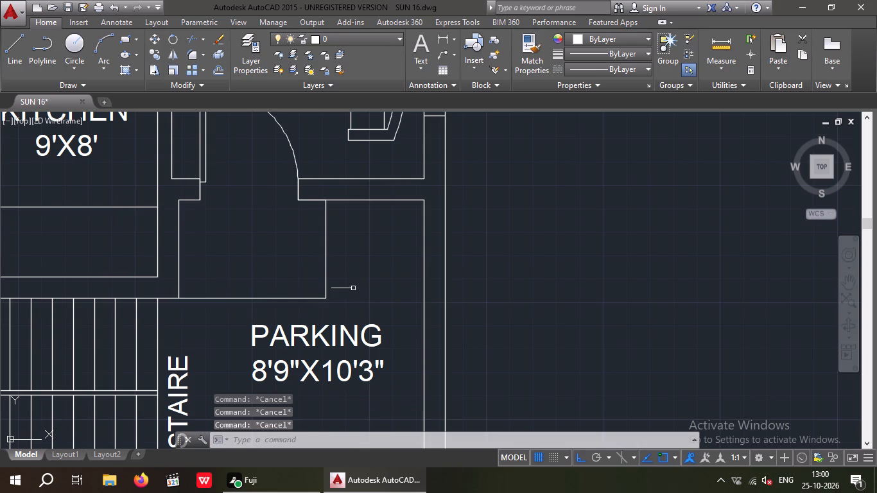
Offset the front edge of the entrance outline by 9" twice towards the door to form the step lines.
key(o)
key(Return)
key(9)
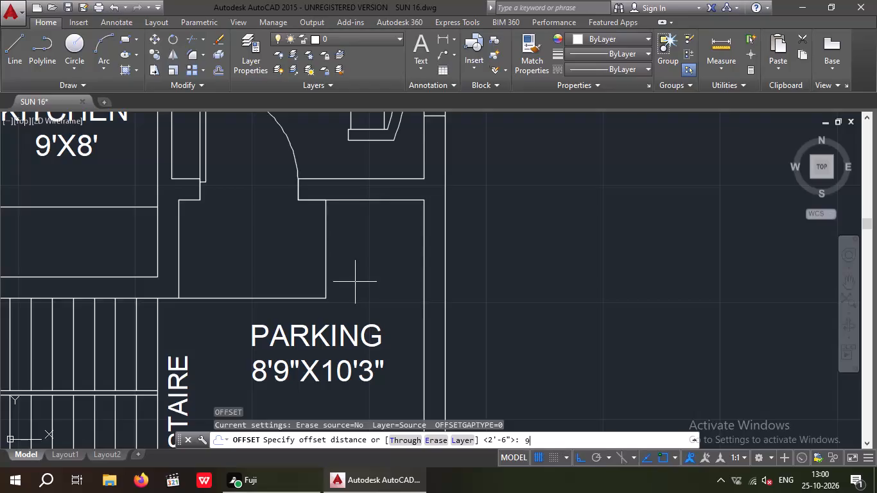
key(shift+quotedbl)
key(Return)
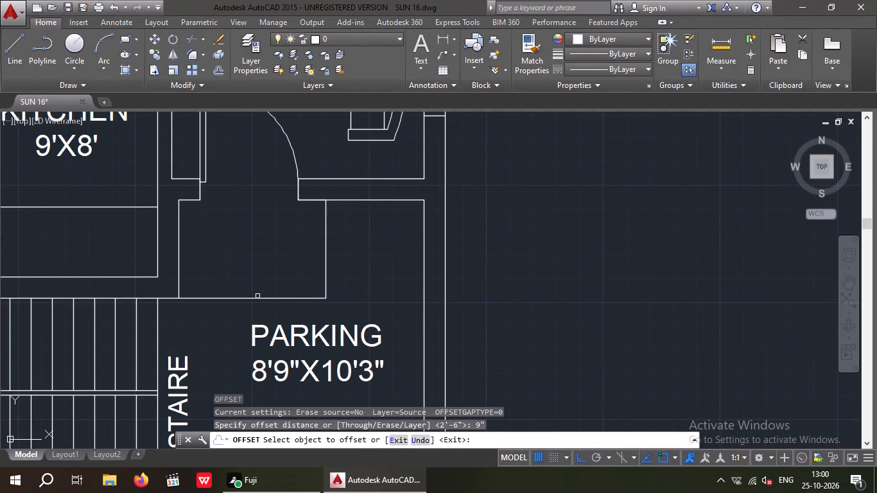
click(257, 296)
click(261, 297)
click(270, 281)
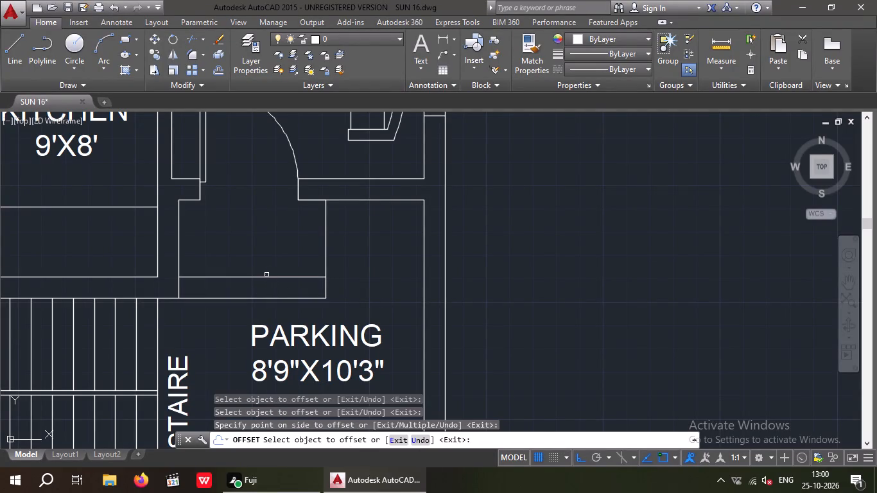
click(268, 278)
click(272, 257)
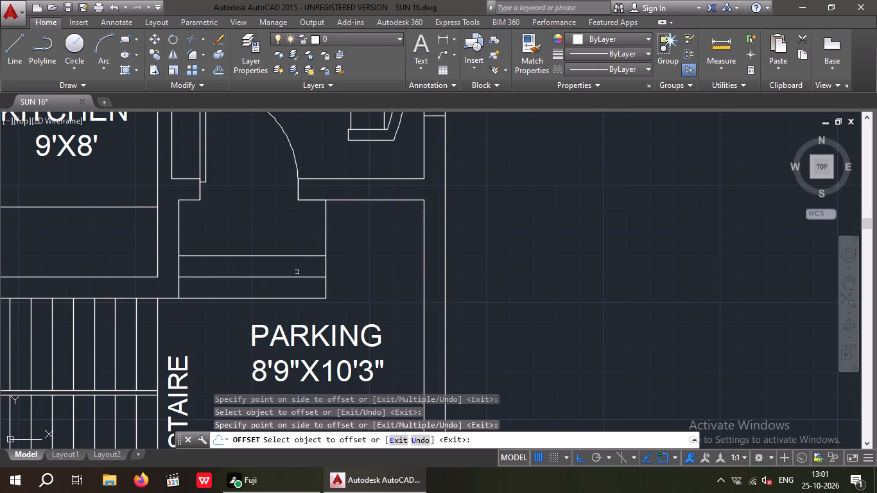
key(Escape)
Delete the 1' line segment that overlaps the wall edge beside the entrance door opening.
scroll(309, 206, up, 3)
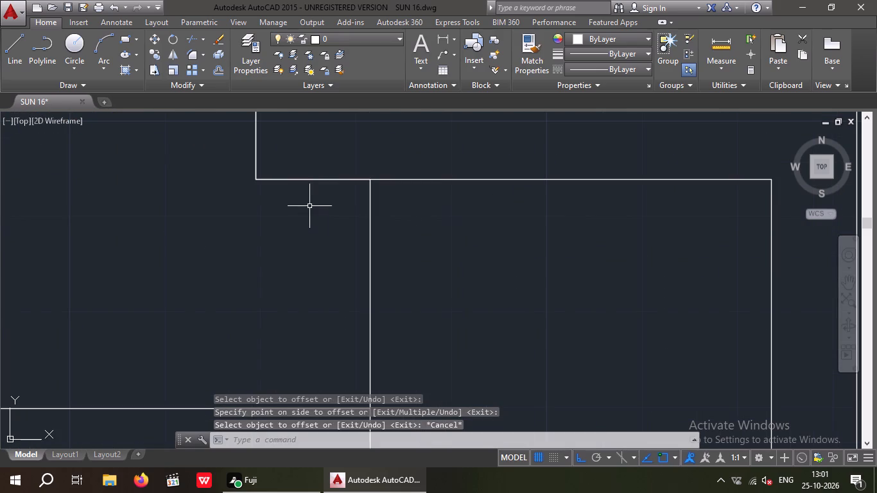
click(315, 178)
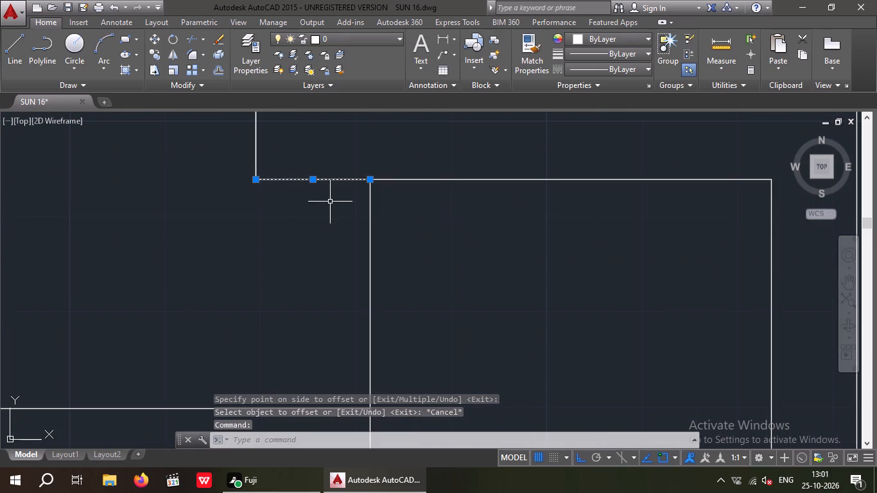
key(Delete)
scroll(302, 201, down, 3)
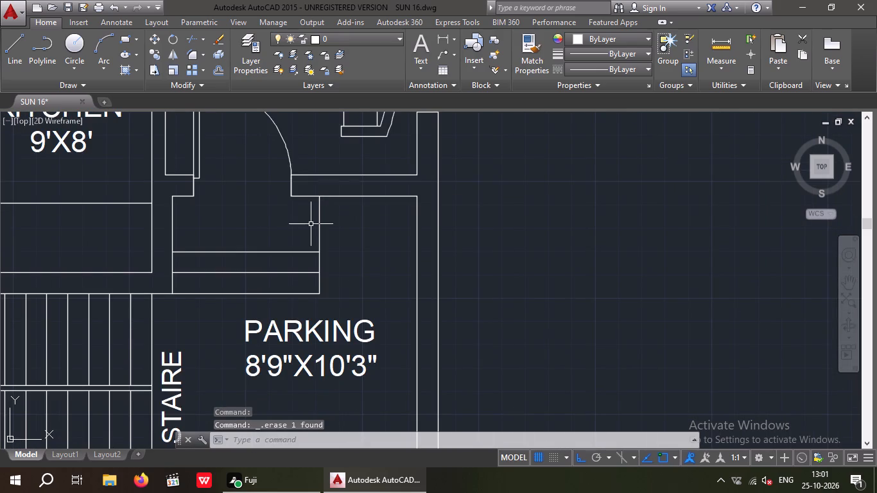
key(Escape)
key(Escape)
key(Escape)
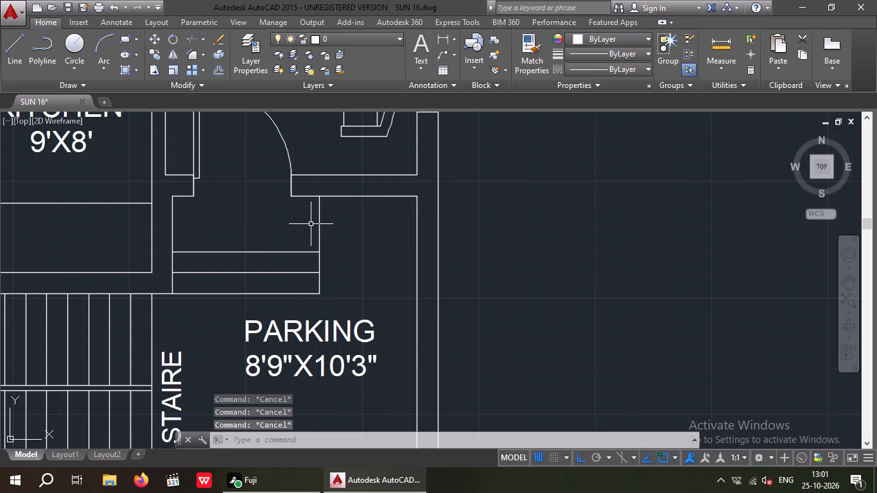
Offset the side line of the entrance steps by 6" outward, towards the outer side wall.
key(o)
key(Return)
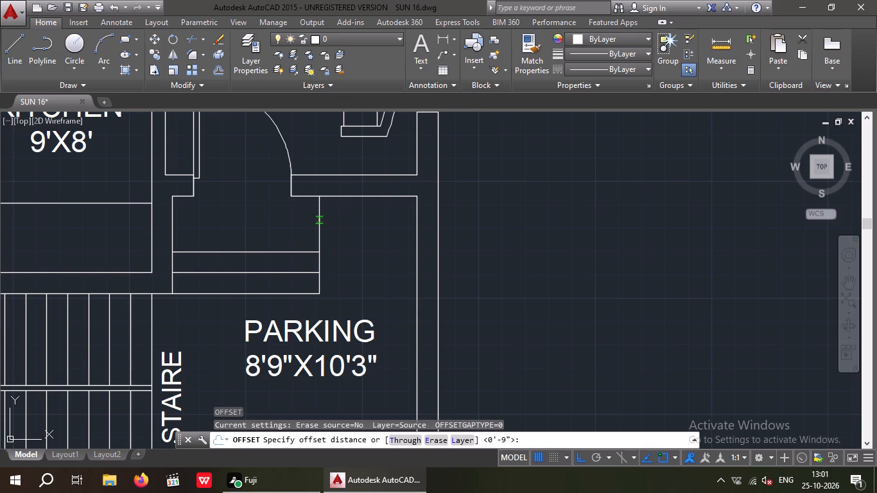
key(6)
key(shift+quotedbl)
key(Return)
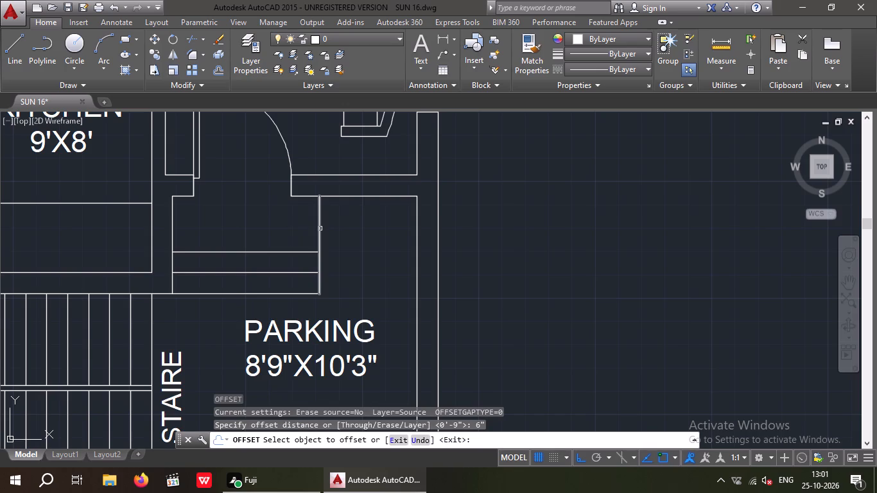
click(318, 229)
click(340, 227)
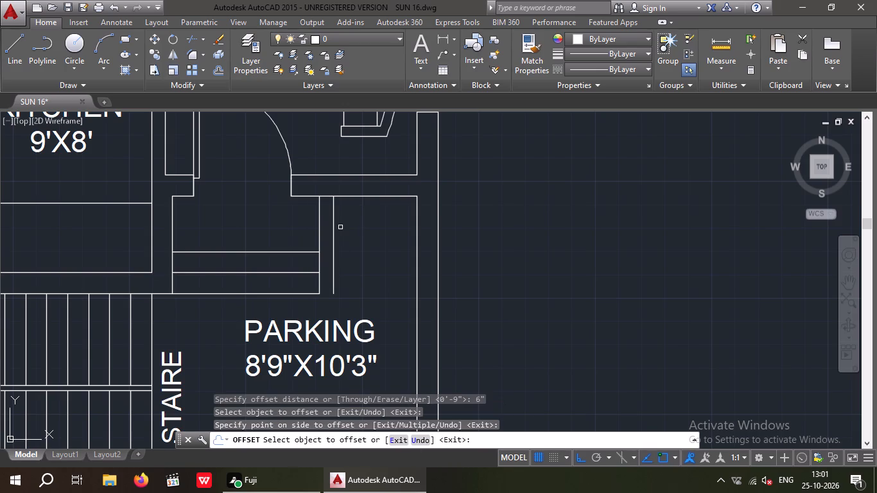
key(Escape)
key(Escape)
key(Escape)
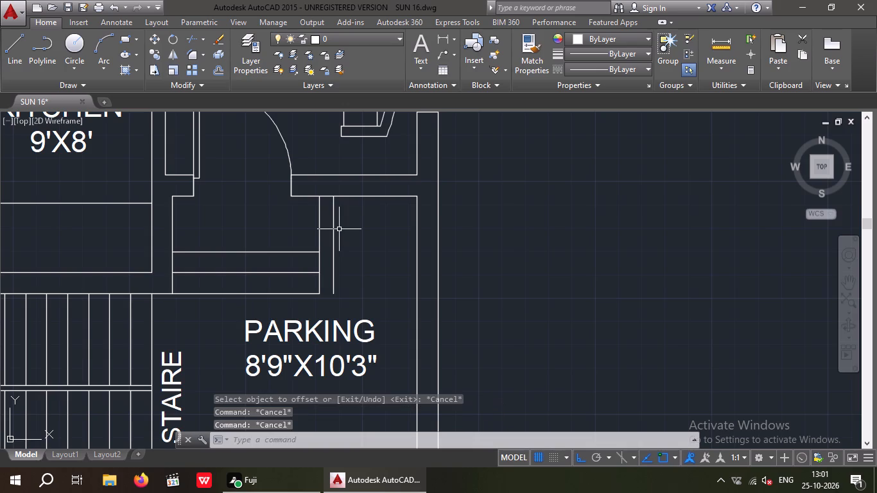
Extend the front edge of the entrance steps to meet the outer side line.
text(EX)
key(space)
key(space)
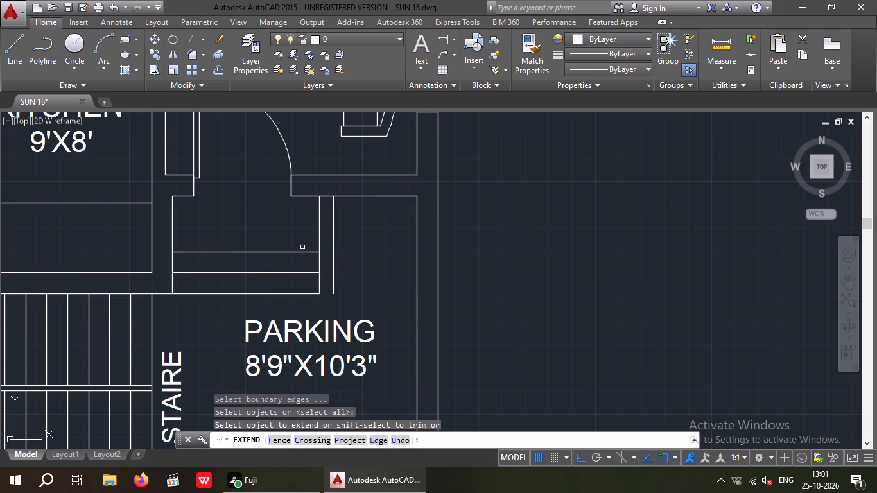
click(308, 294)
key(Escape)
key(Escape)
Save the floor plan drawing.
middle_drag(353, 265, 304, 291)
scroll(304, 292, down, 3)
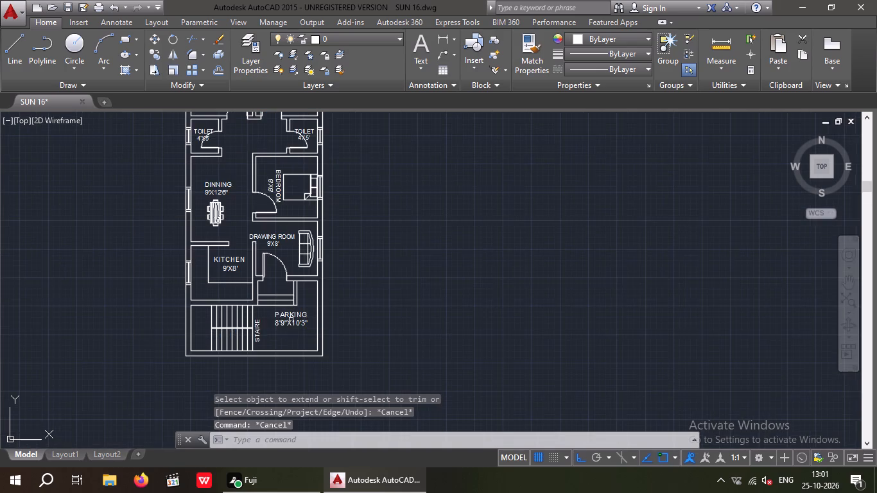
middle_drag(280, 349, 278, 390)
scroll(278, 390, down, 1)
middle_drag(336, 282, 370, 212)
key(Escape)
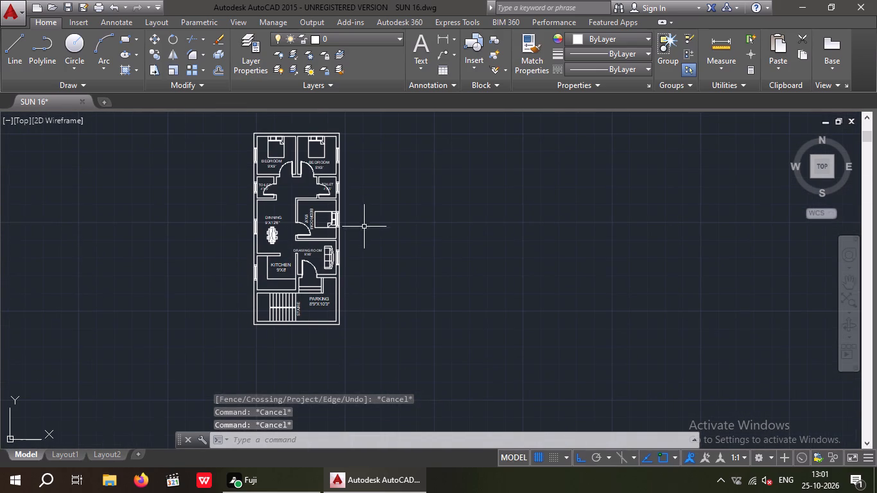
key(Escape)
key(ctrl+s)
key(ctrl+s)
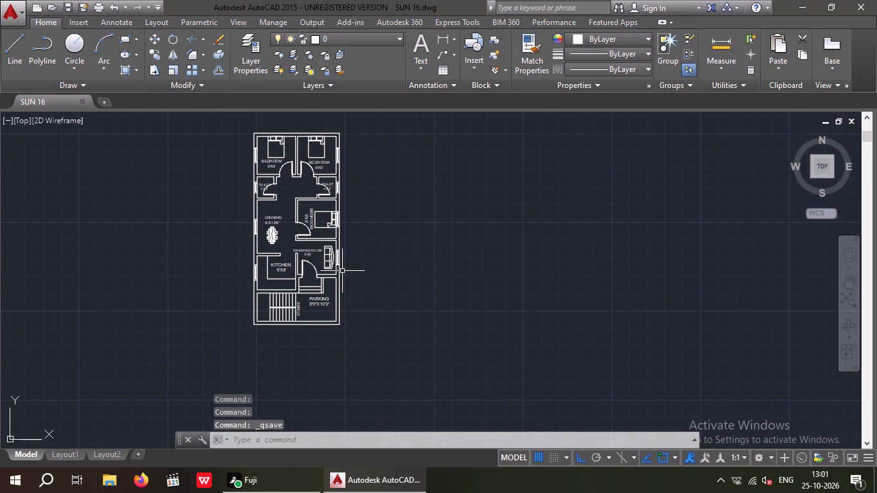
Add a linear dimension across the full outer width of the plan, just outside the bedrooms' rear wall.
click(439, 41)
middle_drag(433, 141, 436, 143)
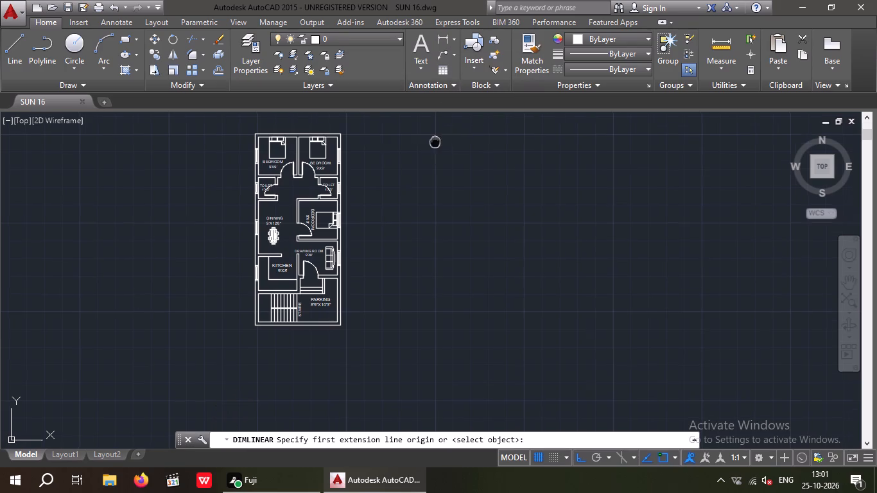
middle_drag(436, 143, 426, 212)
scroll(249, 198, up, 3)
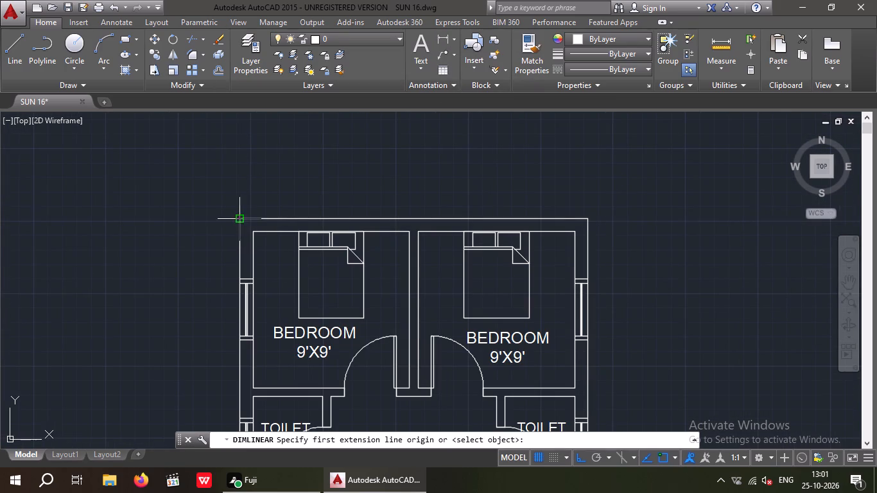
drag(239, 217, 274, 222)
click(587, 216)
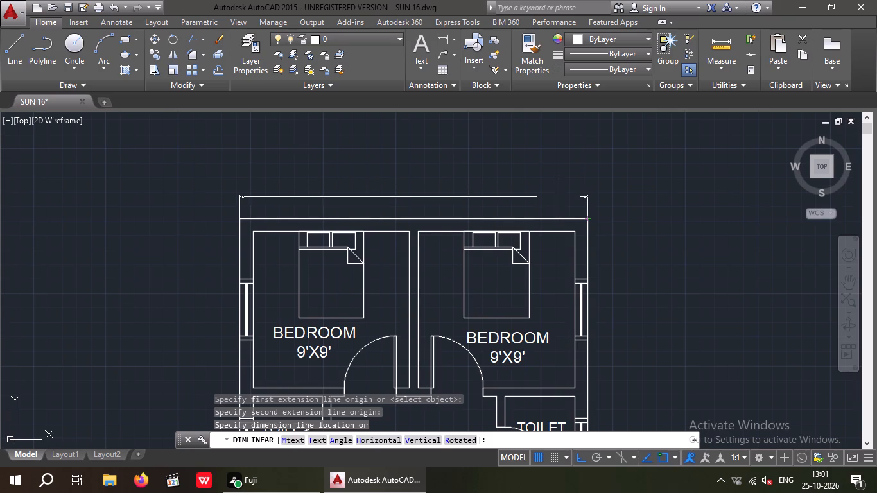
click(557, 195)
key(Escape)
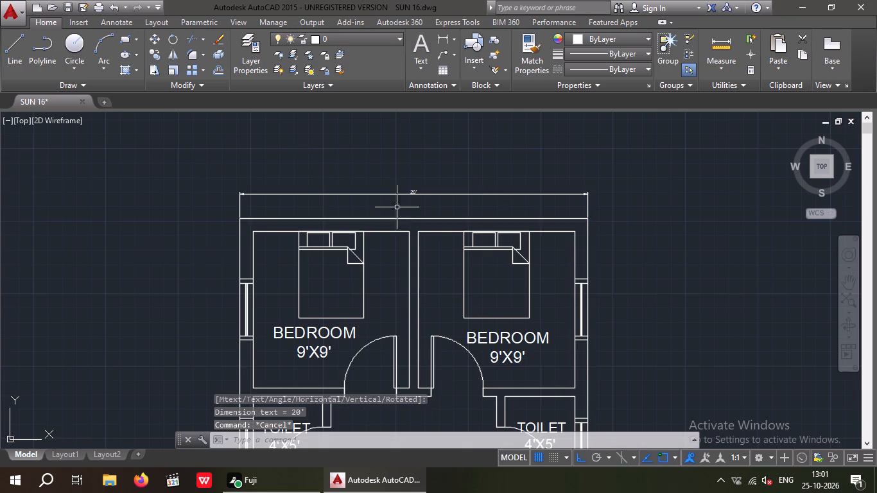
Add a vertical linear dimension along the full outer length of the plan, outside the dining and kitchen side wall.
key(space)
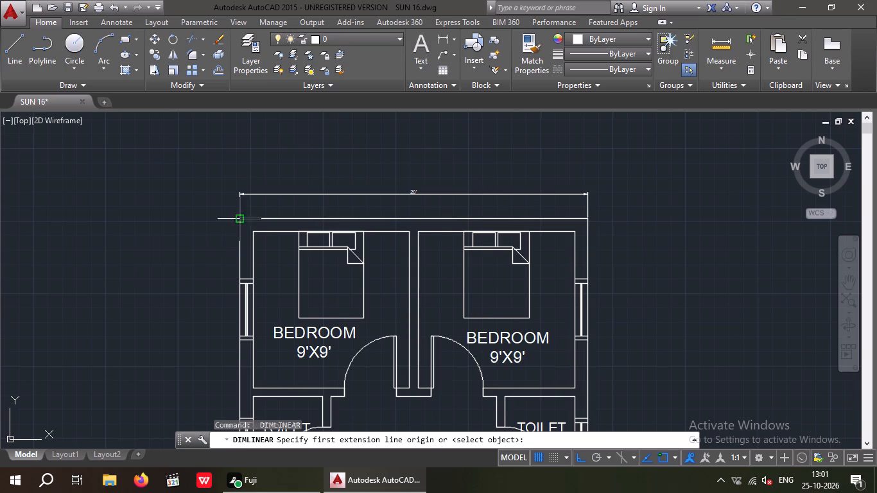
click(242, 215)
middle_click(191, 248)
middle_drag(200, 289, 200, 287)
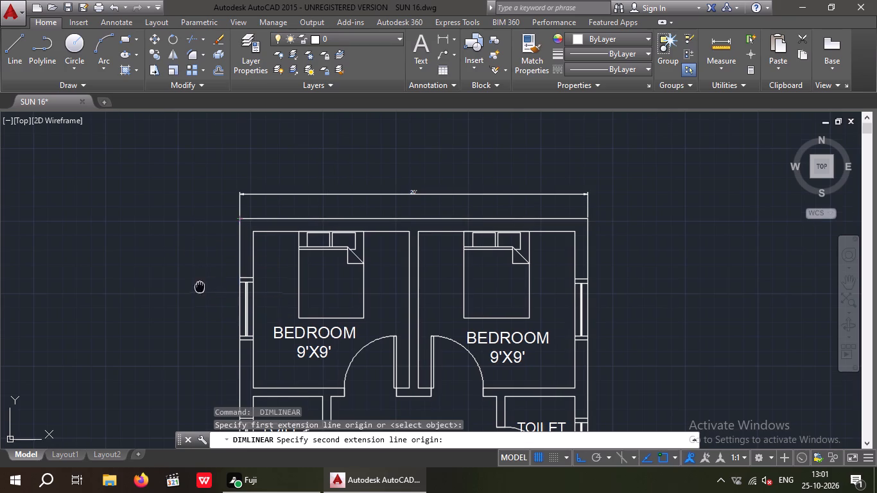
middle_drag(200, 287, 182, 78)
scroll(184, 85, down, 4)
middle_drag(186, 233, 226, 153)
scroll(221, 171, down, 2)
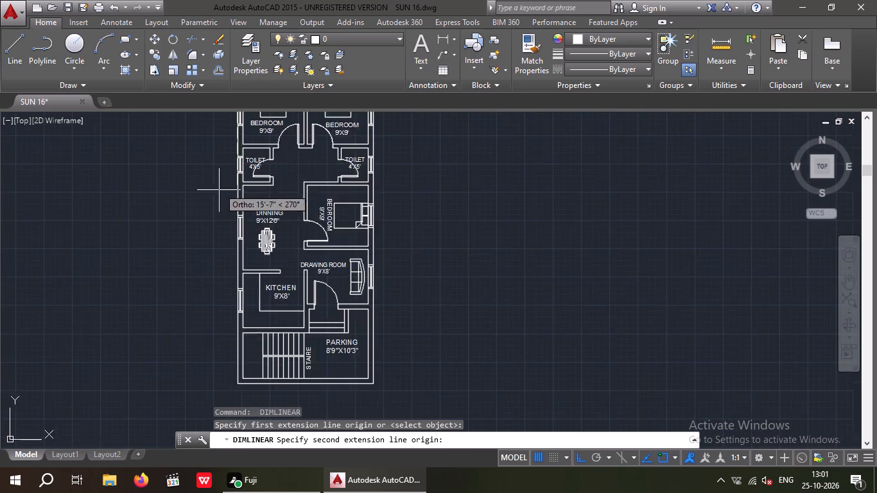
scroll(219, 193, down, 1)
middle_drag(219, 198, 221, 223)
scroll(228, 338, up, 3)
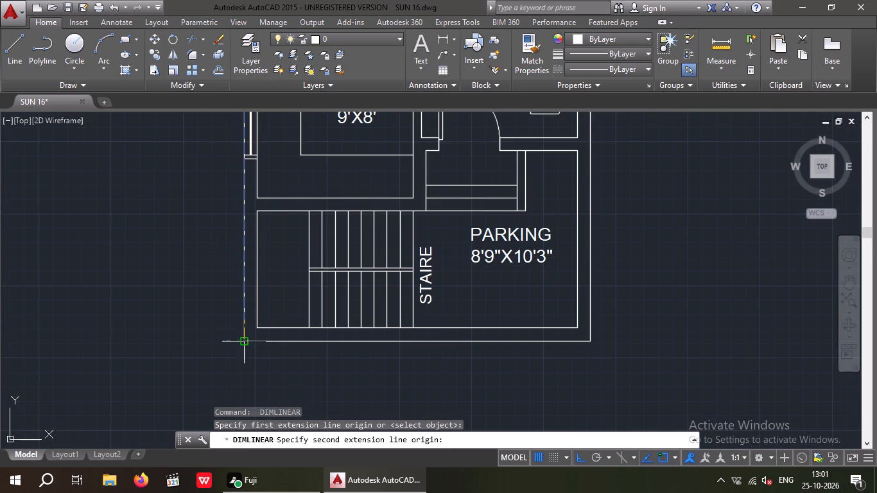
click(243, 342)
middle_drag(225, 343, 225, 358)
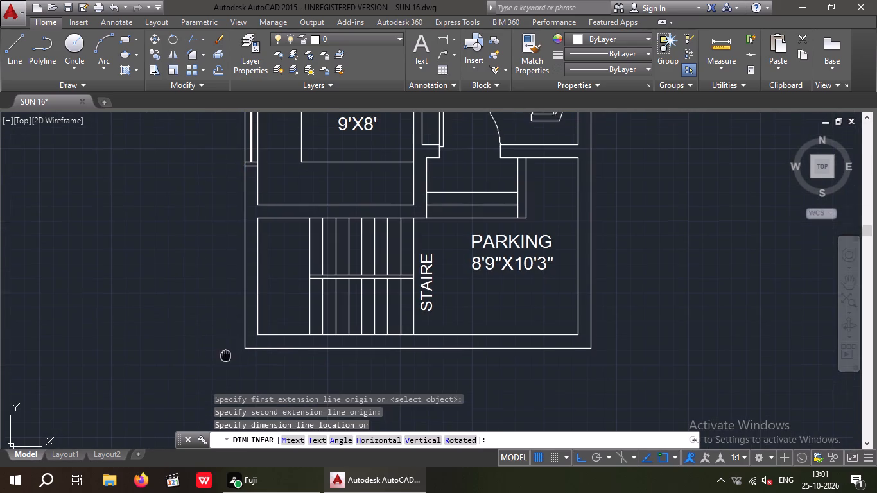
middle_drag(225, 358, 225, 366)
scroll(230, 284, down, 3)
middle_drag(208, 278, 208, 331)
scroll(212, 307, up, 2)
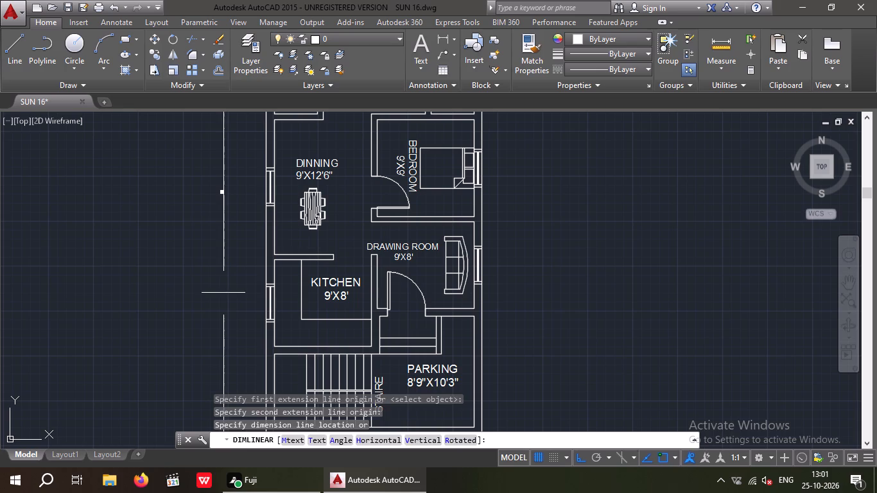
click(223, 293)
key(Escape)
key(Escape)
key(Escape)
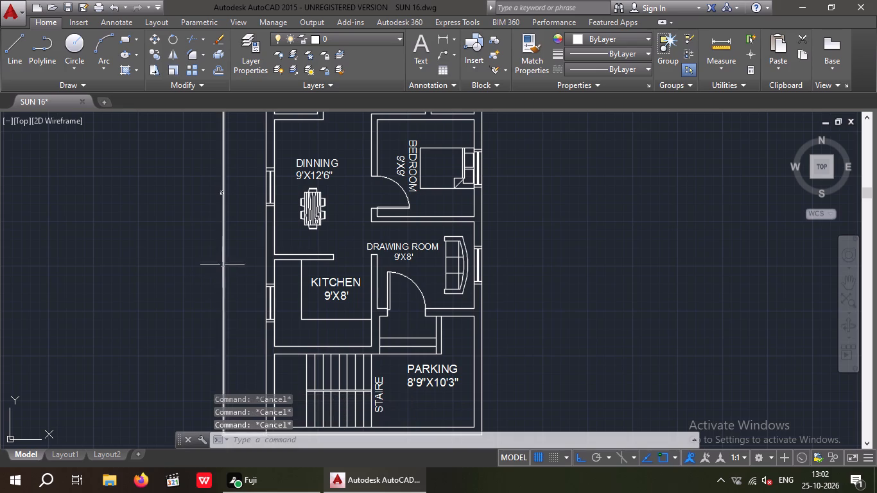
Create a multiline text label W with a 10" text height in the empty space beside the plan.
scroll(223, 253, down, 1)
middle_drag(218, 284, 192, 349)
scroll(192, 349, down, 1)
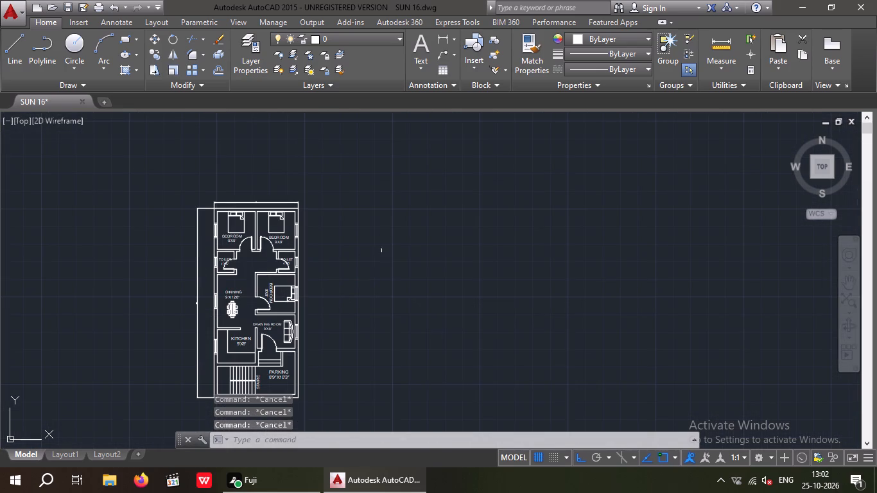
click(422, 40)
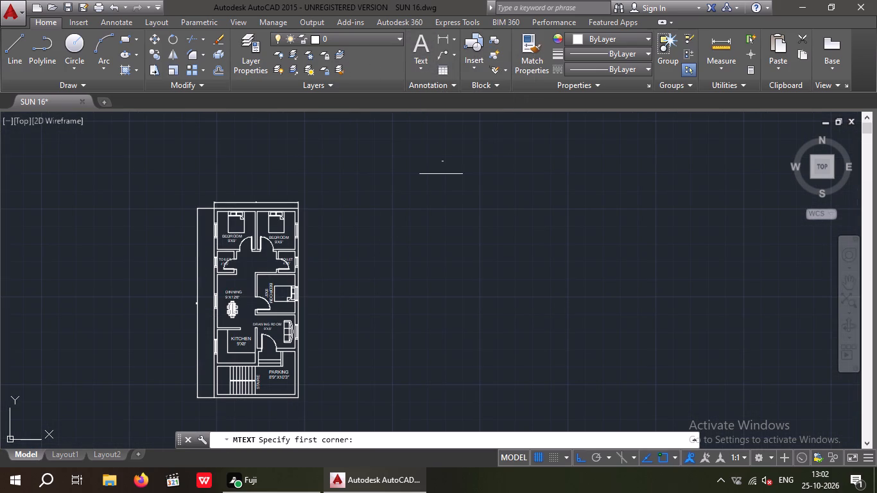
drag(339, 211, 362, 226)
click(464, 247)
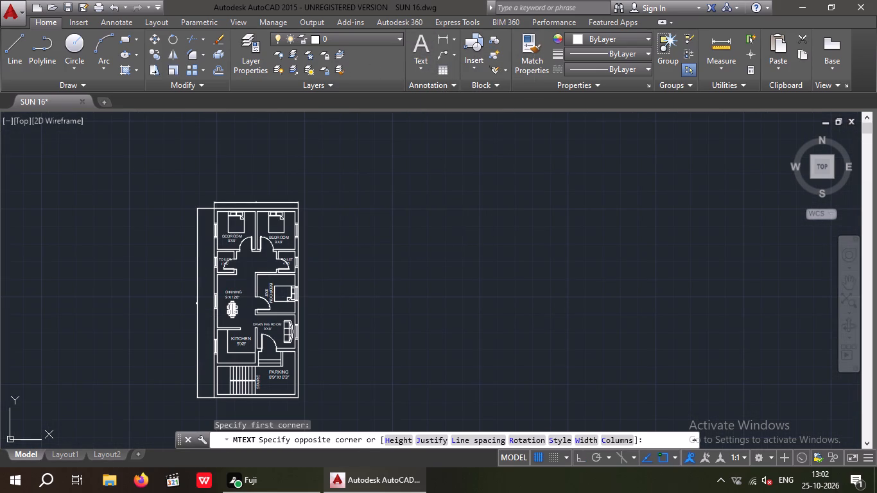
click(139, 56)
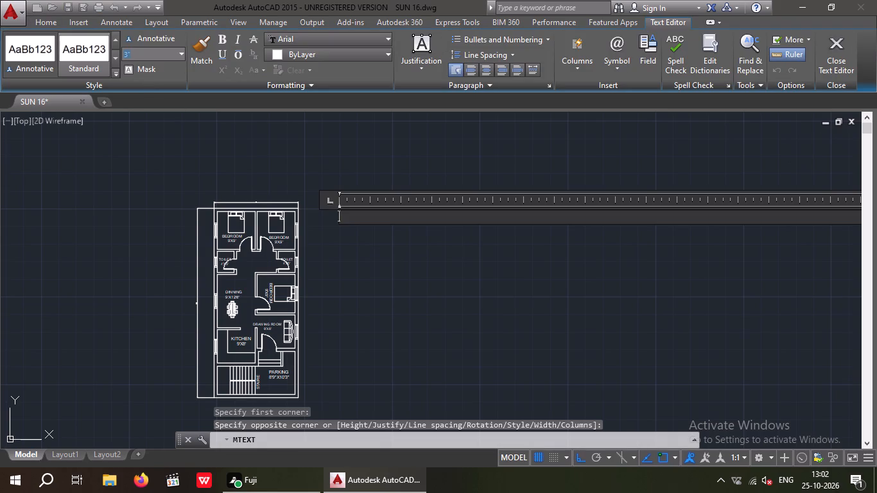
text(10)
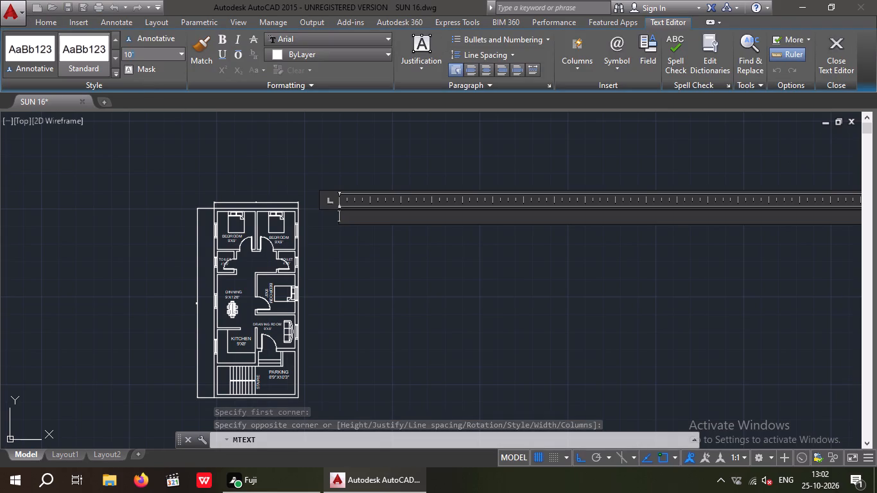
key(shift+quotedbl)
key(Return)
key(w)
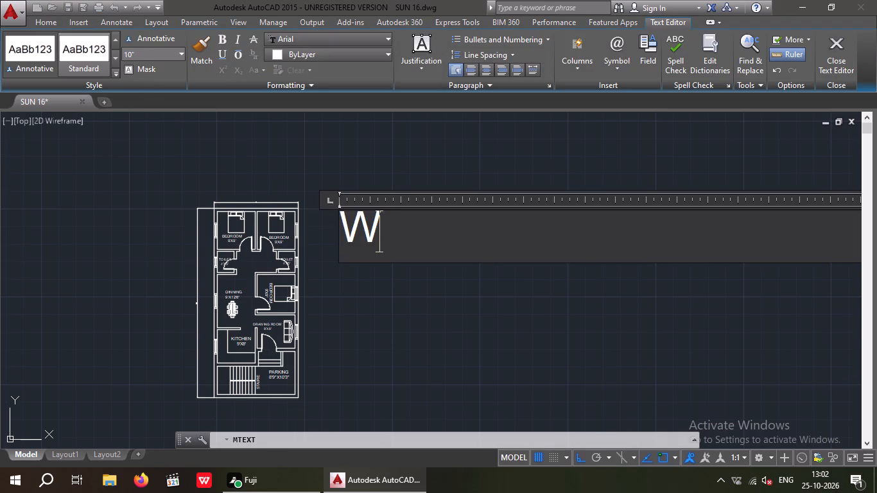
drag(471, 347, 465, 338)
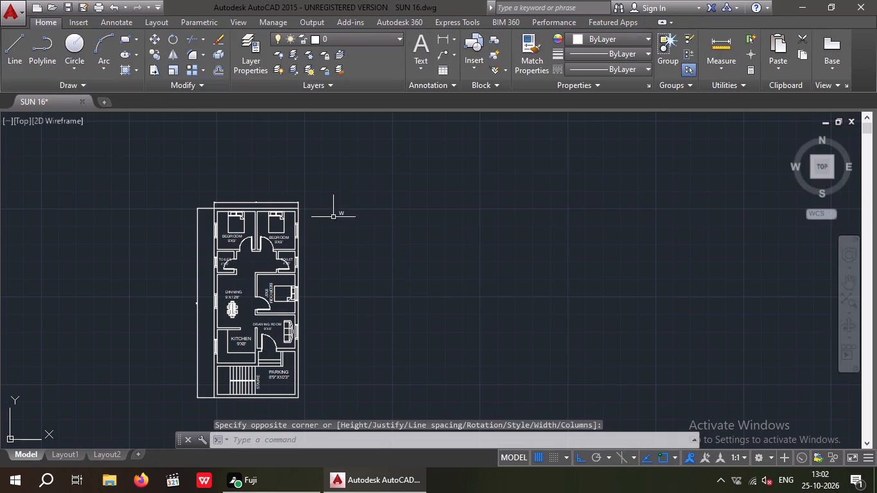
Move the W label with Ortho off to just outside the bedroom window on the dining and kitchen side.
scroll(337, 214, up, 4)
drag(409, 161, 360, 225)
click(324, 245)
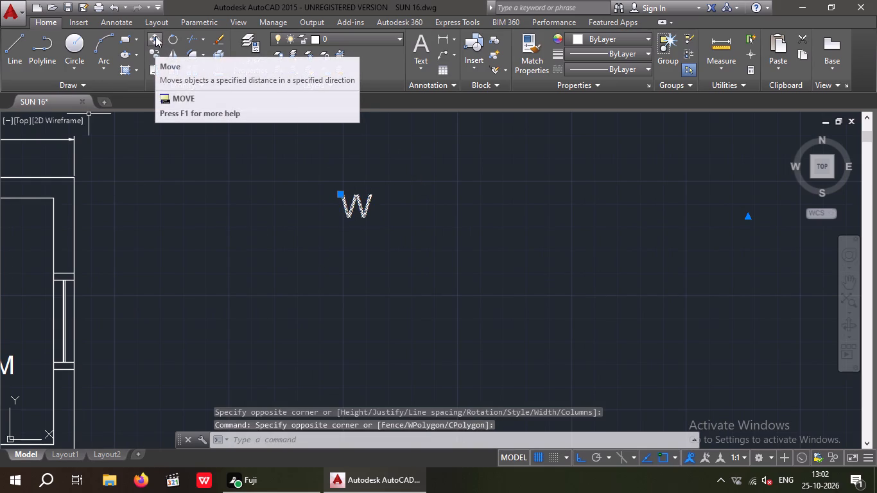
click(155, 35)
click(348, 220)
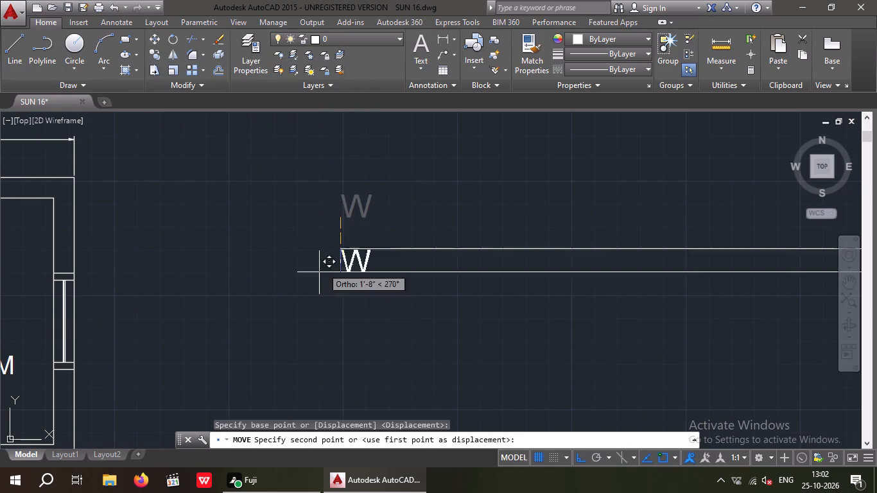
middle_drag(261, 318, 389, 302)
scroll(398, 301, down, 2)
middle_drag(389, 324, 570, 368)
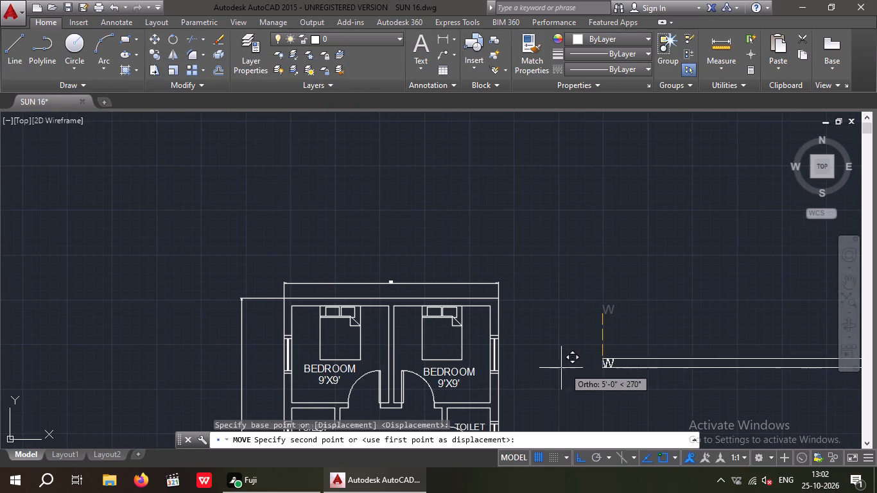
click(579, 459)
scroll(244, 359, up, 3)
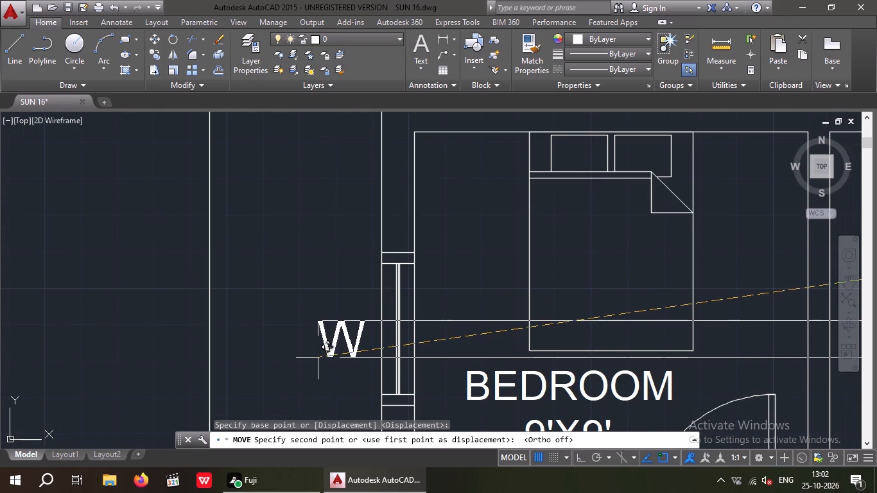
click(318, 358)
Copy the W window label to just outside the dining room window and the kitchen window.
scroll(320, 345, down, 3)
scroll(321, 357, up, 3)
drag(345, 345, 317, 333)
click(299, 269)
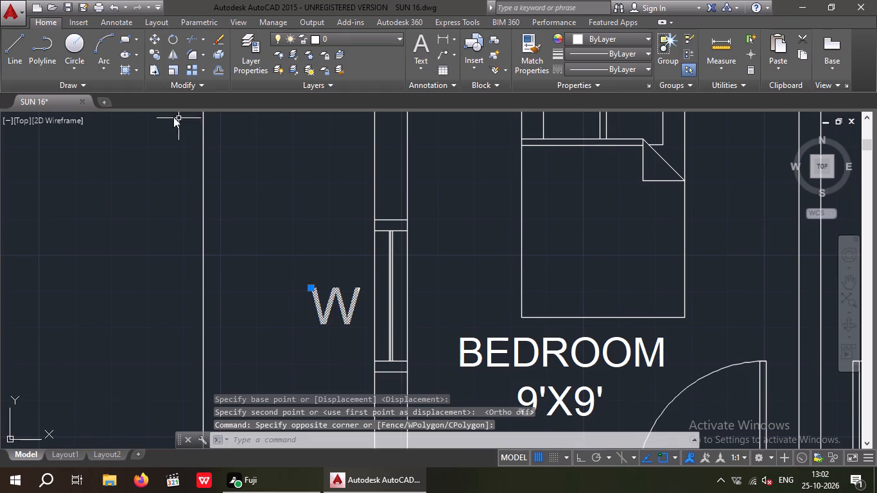
click(156, 52)
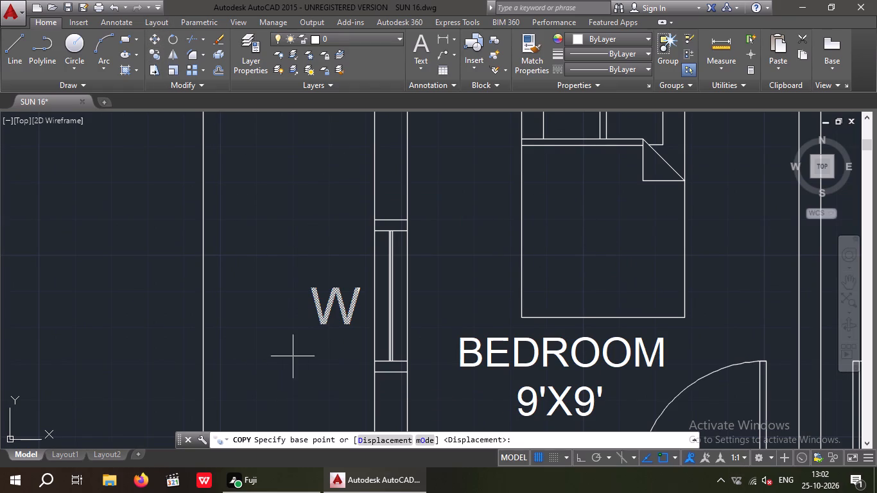
click(317, 321)
scroll(311, 322, down, 4)
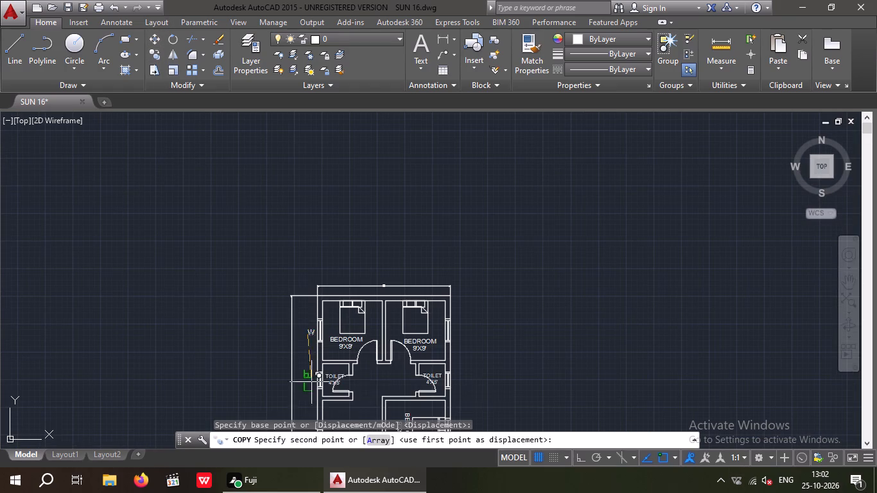
middle_drag(306, 370, 299, 265)
scroll(306, 359, up, 1)
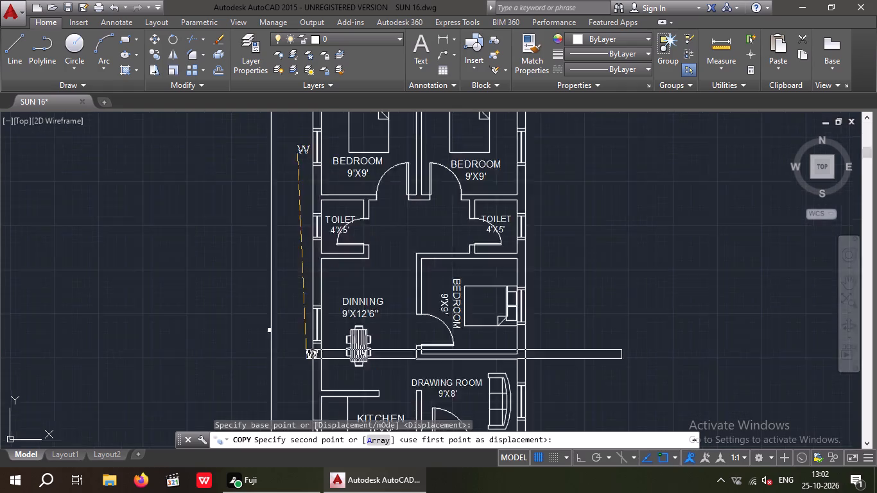
scroll(306, 358, up, 3)
click(261, 257)
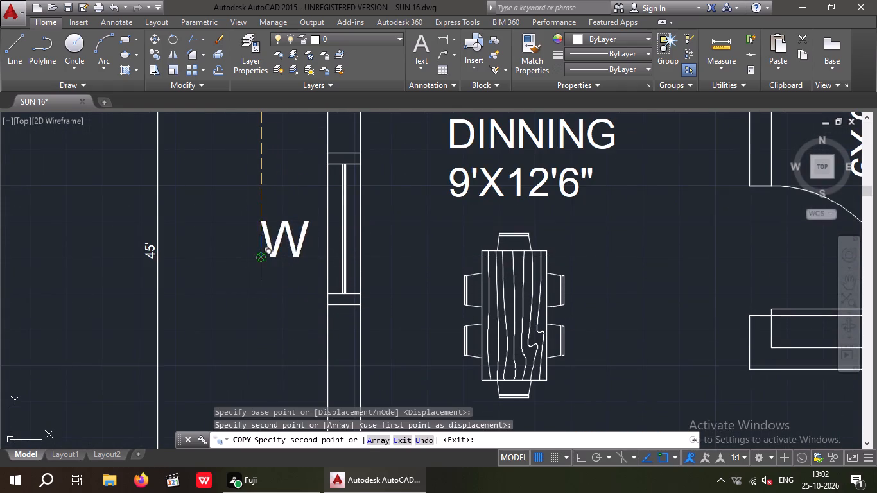
scroll(261, 257, down, 3)
scroll(261, 382, up, 3)
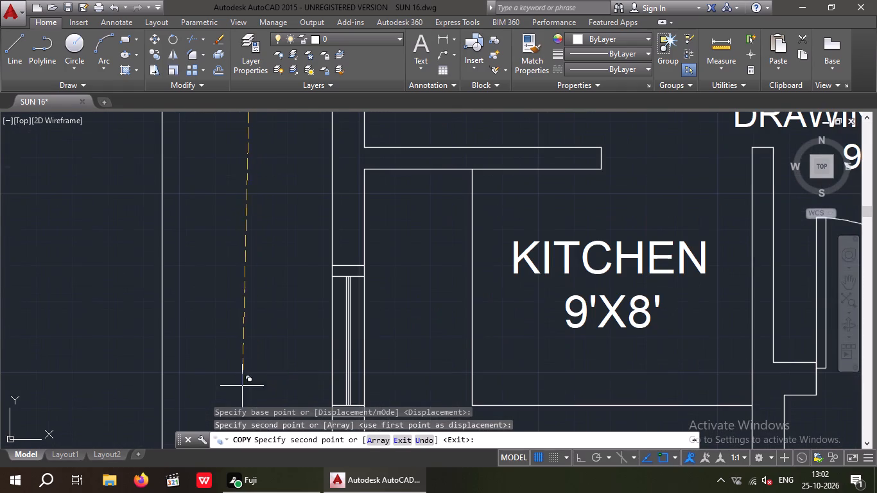
click(266, 370)
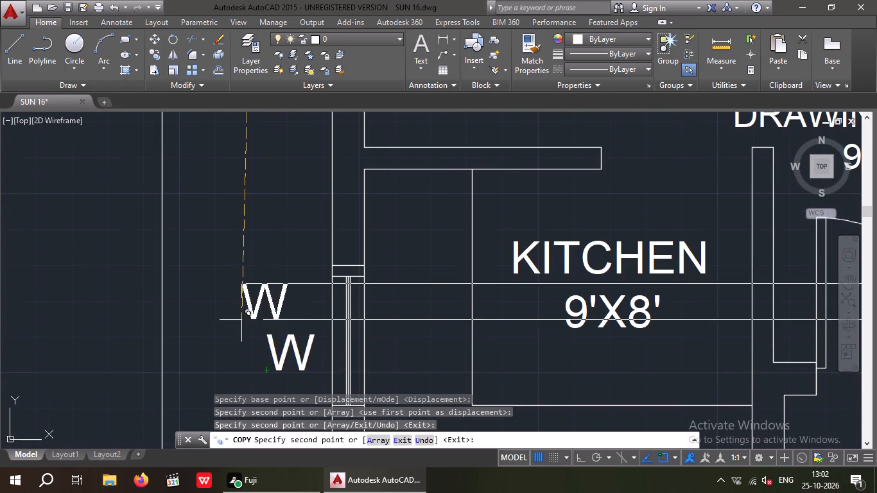
scroll(241, 320, down, 3)
middle_drag(237, 361, 238, 283)
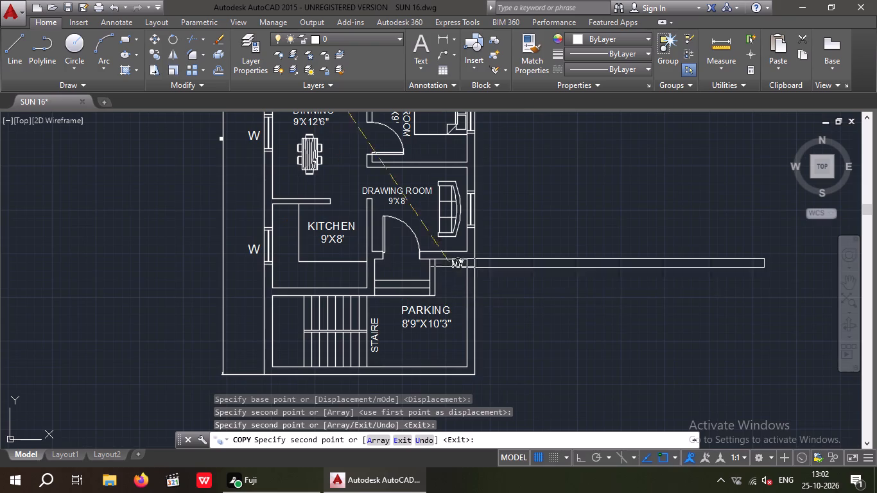
middle_drag(467, 266, 463, 427)
right_click(527, 396)
scroll(485, 376, up, 2)
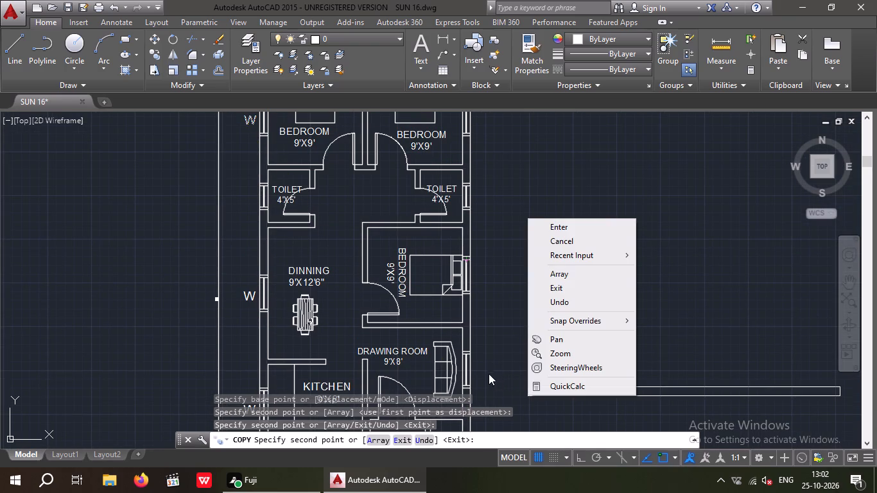
key(Escape)
key(Escape)
key(Escape)
key(Escape)
key(Escape)
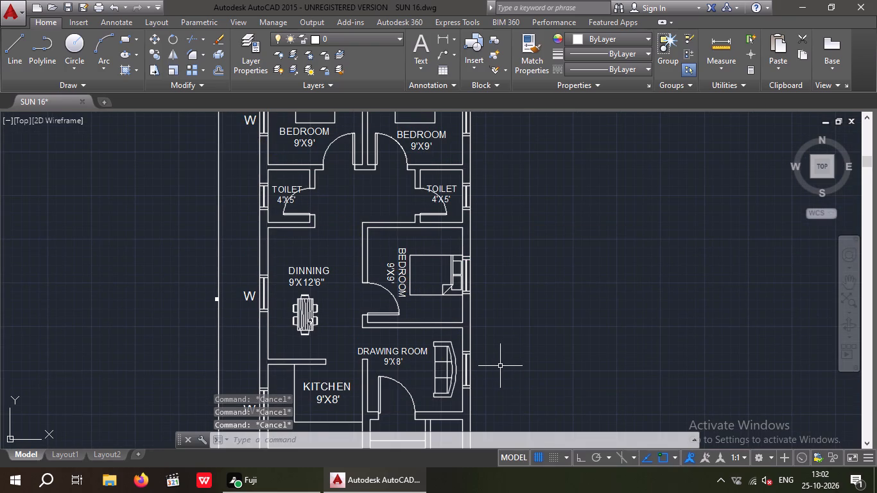
Copy the dining room W label to just outside the drawing room window and both bedroom windows on the opposite side.
scroll(245, 298, up, 2)
drag(253, 324, 236, 317)
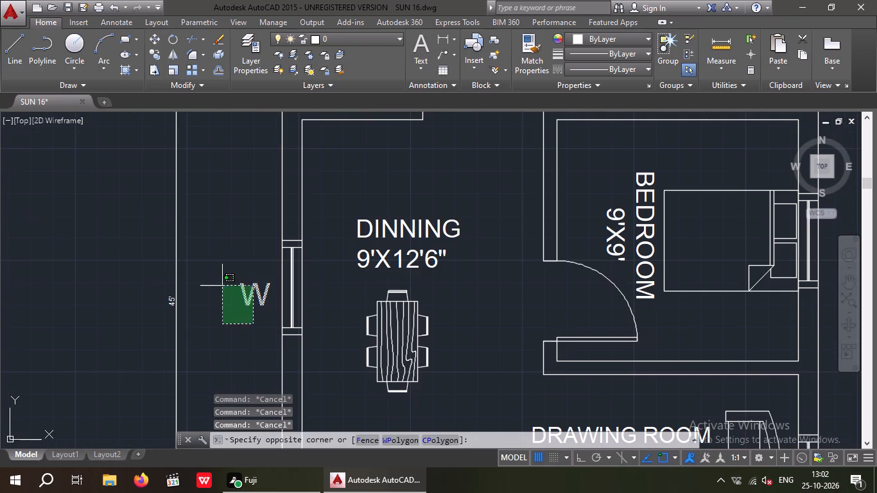
click(222, 286)
click(154, 51)
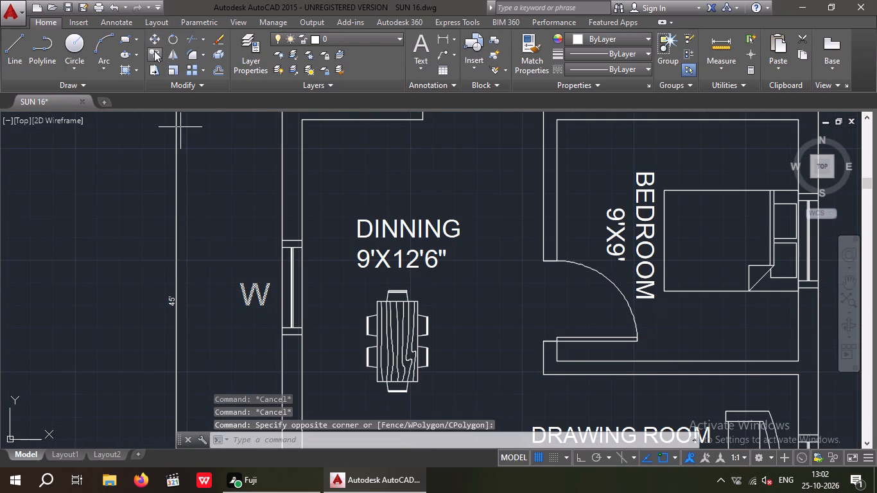
click(239, 307)
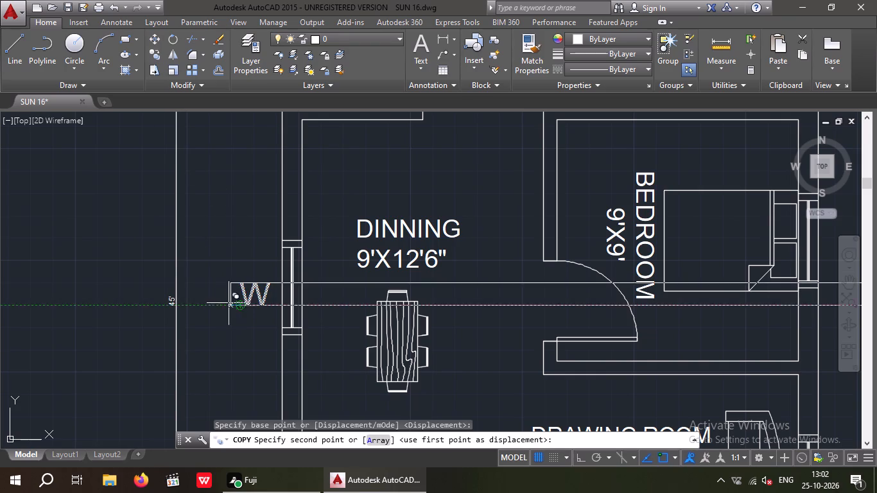
scroll(223, 303, down, 3)
scroll(369, 363, up, 3)
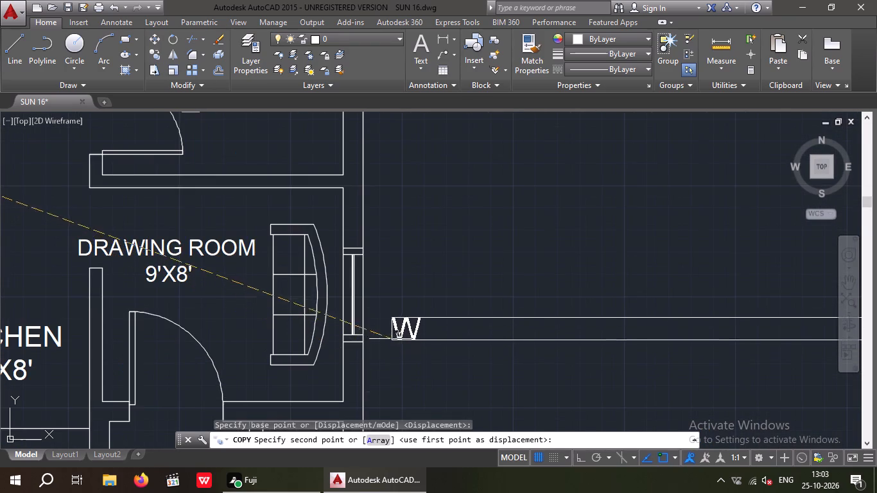
scroll(370, 306, up, 1)
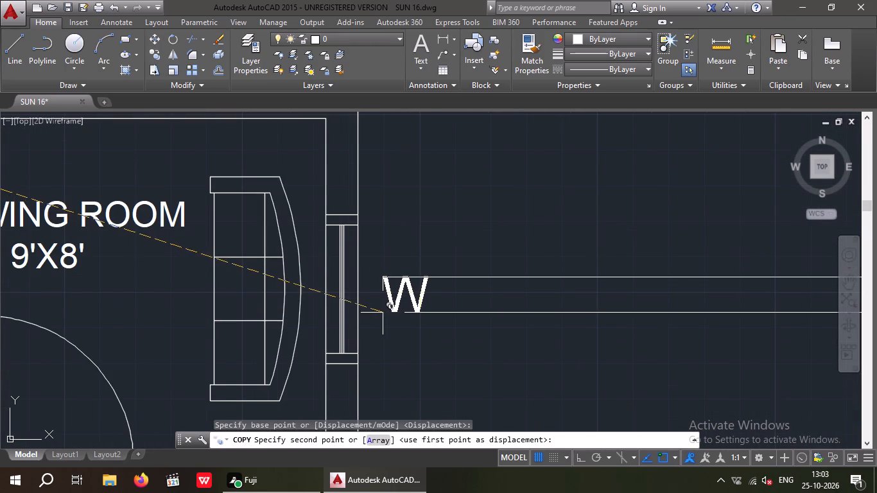
click(378, 311)
scroll(399, 333, down, 3)
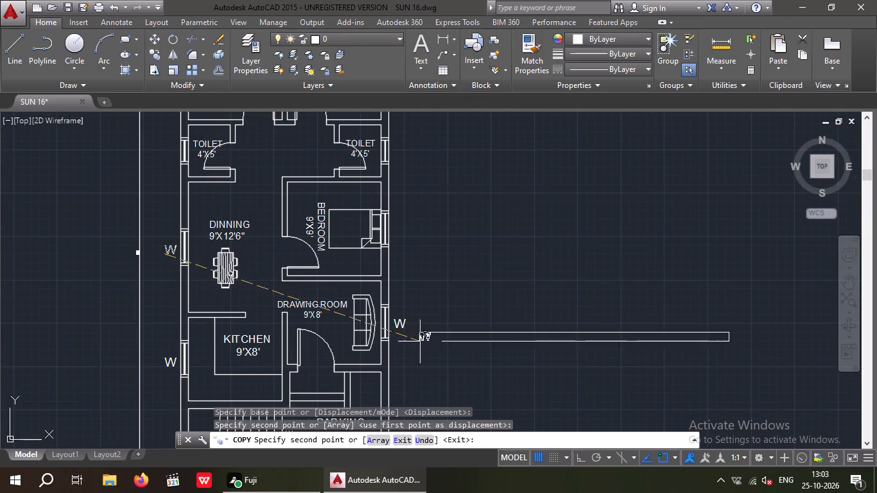
scroll(403, 227, up, 4)
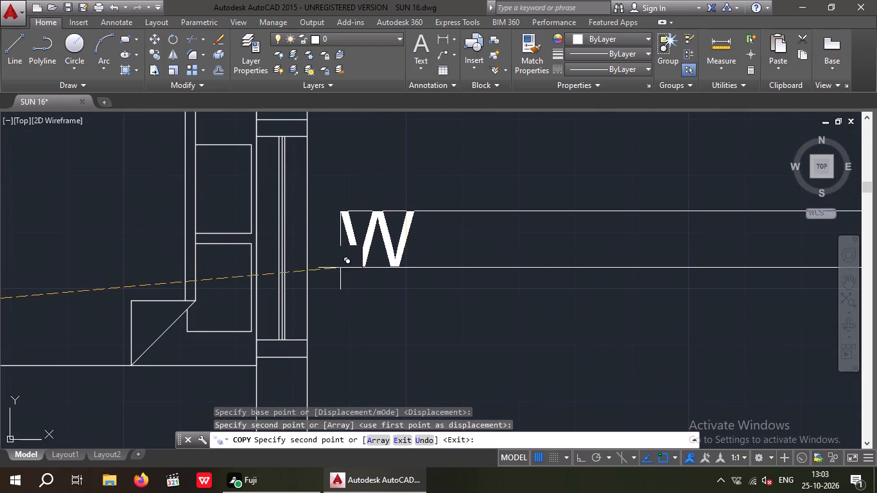
click(343, 266)
scroll(361, 242, down, 3)
middle_drag(393, 164, 390, 345)
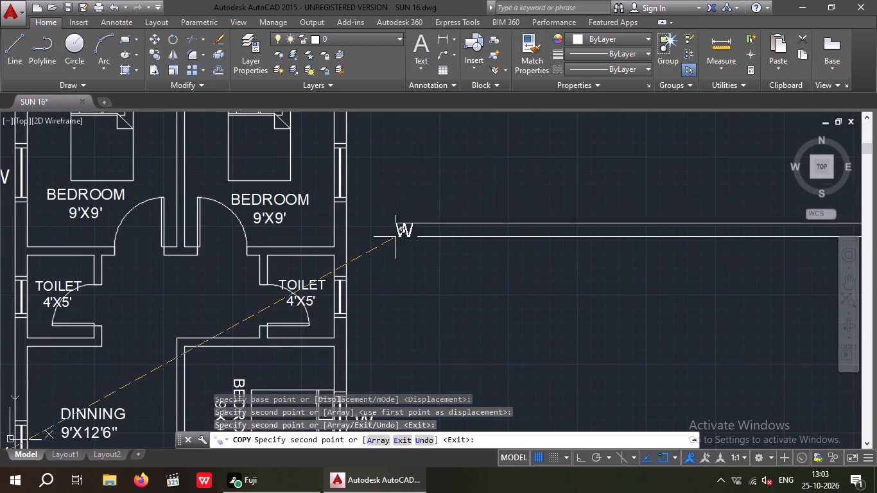
scroll(357, 178, up, 2)
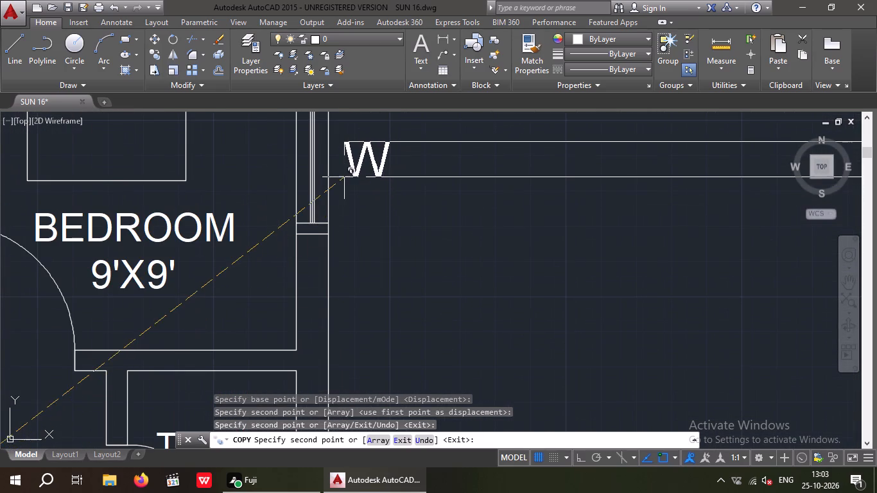
middle_drag(354, 205, 355, 249)
click(350, 231)
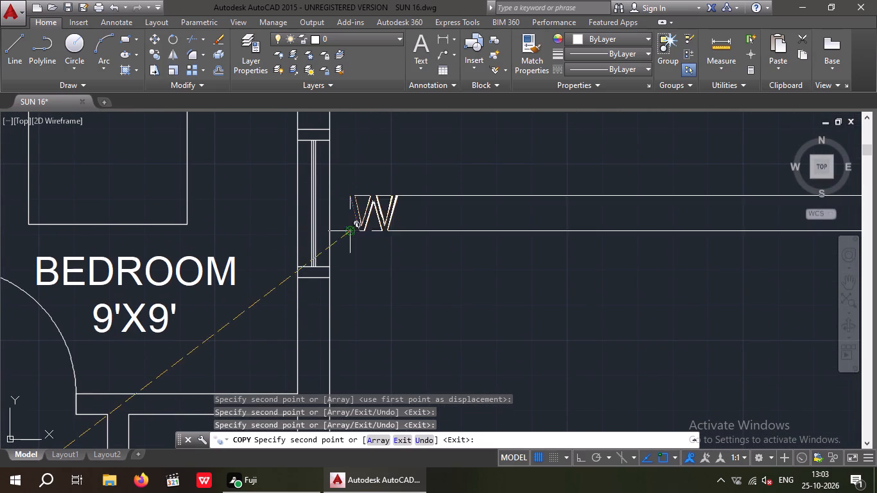
key(Escape)
Copy the upper bedroom's W label to just outside the toilet window on the drawing room side.
scroll(394, 190, down, 4)
click(412, 210)
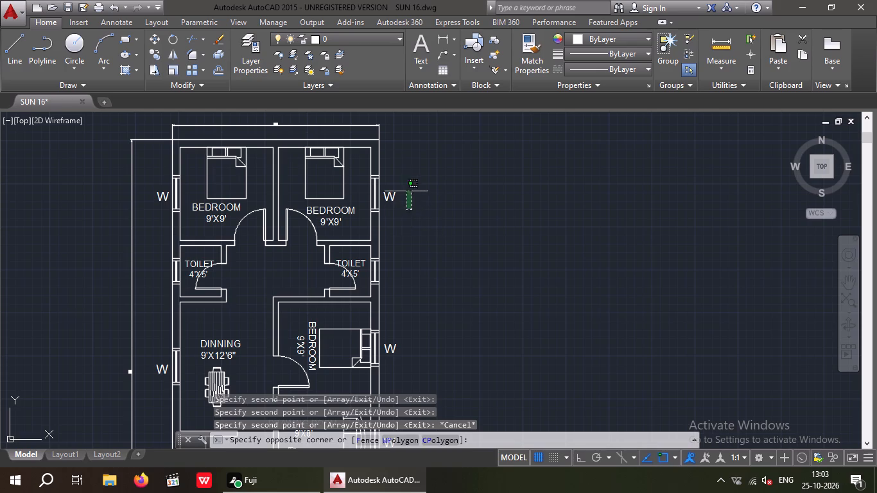
click(395, 190)
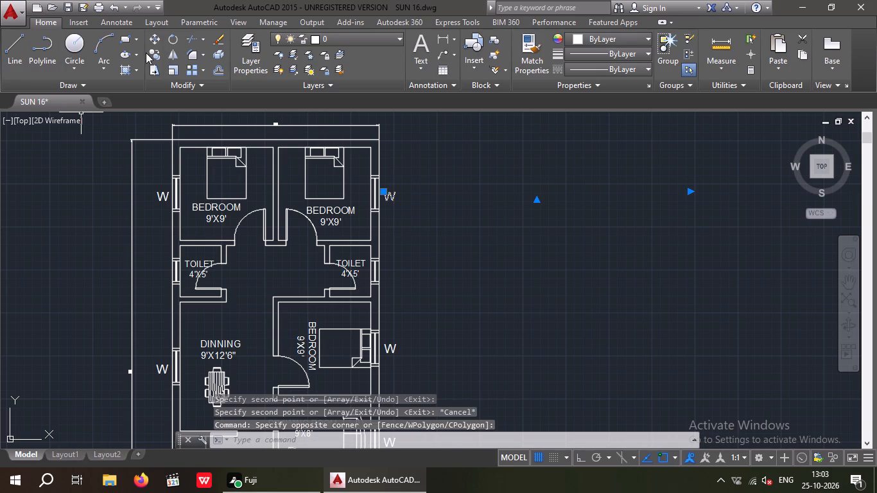
click(152, 51)
click(394, 200)
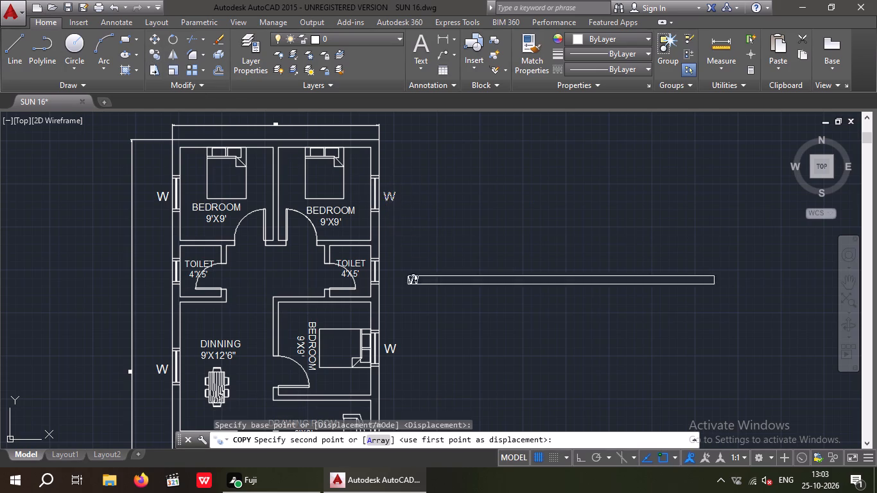
scroll(378, 276, up, 3)
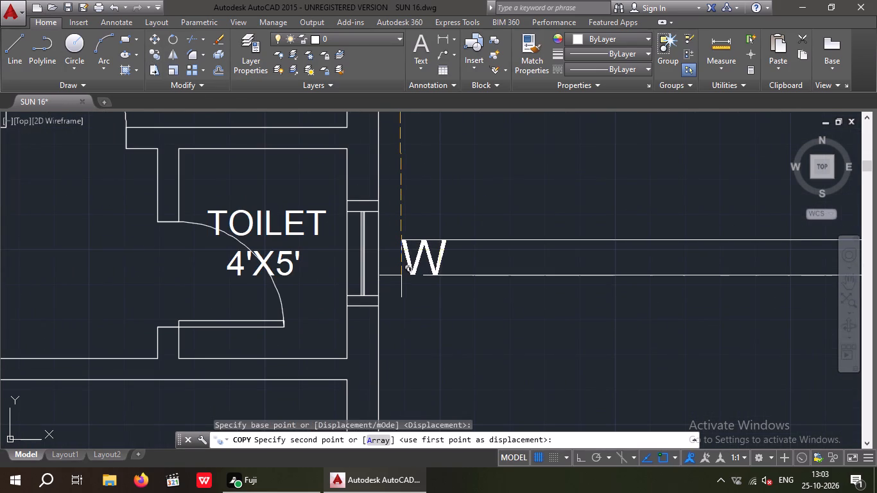
click(395, 274)
key(Escape)
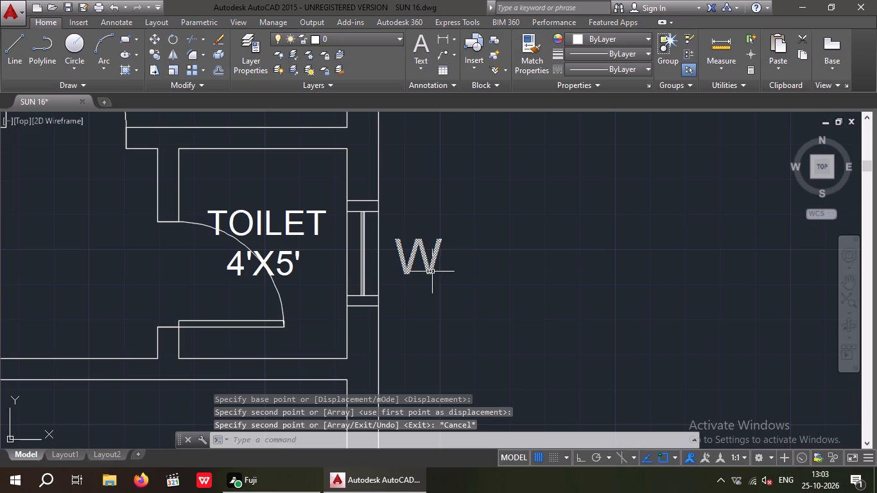
Change the text of the label beside that toilet window to V.
double_click(432, 271)
key(BackSpace)
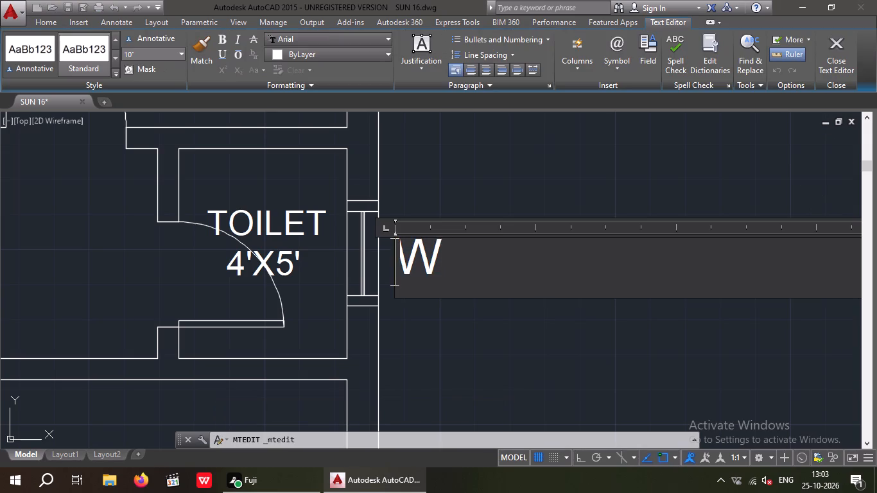
key(v)
click(473, 189)
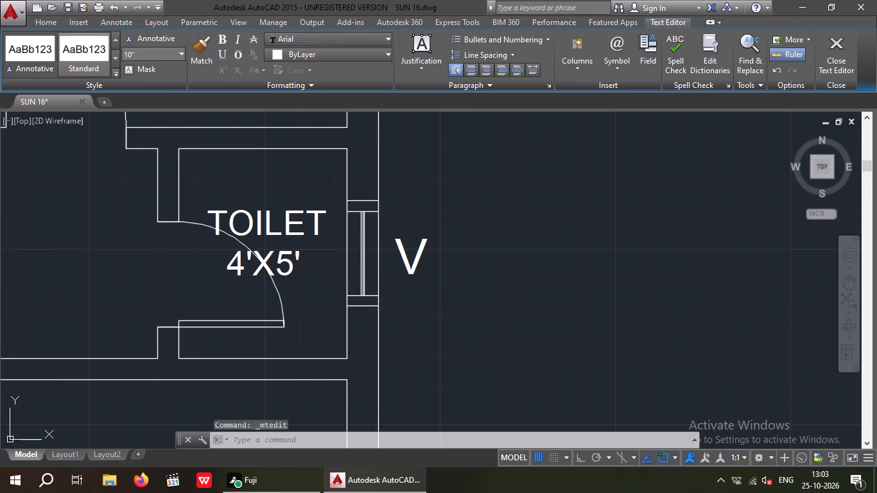
Copy the V label to just outside the other toilet's window on the dining side.
drag(450, 231, 444, 243)
click(407, 276)
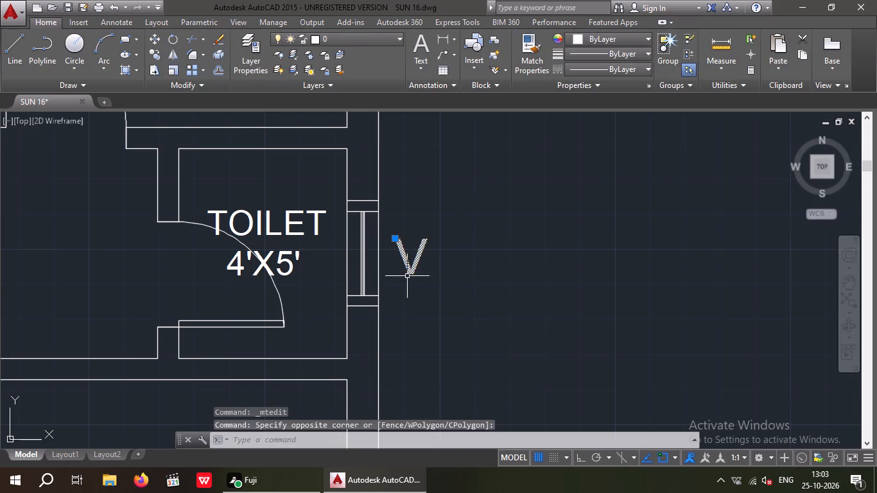
click(154, 54)
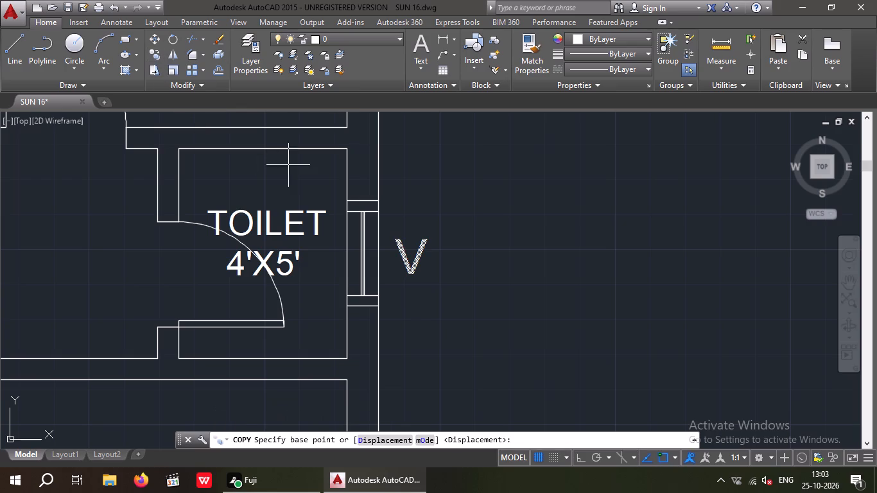
click(417, 277)
middle_drag(140, 218, 357, 223)
scroll(369, 230, down, 1)
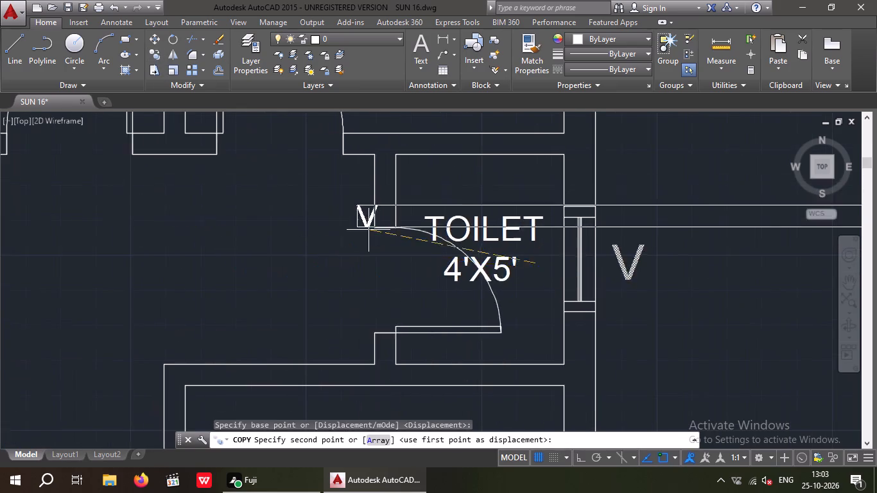
scroll(367, 230, down, 2)
scroll(178, 234, up, 4)
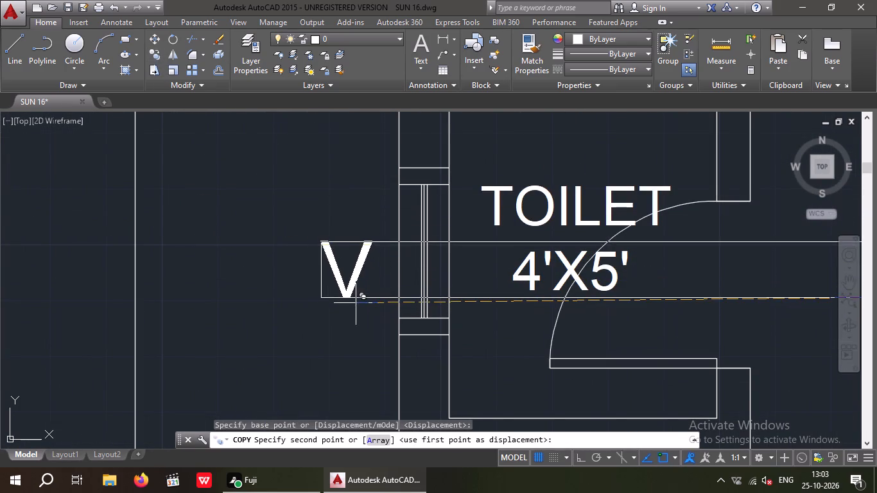
click(361, 304)
key(Escape)
Copy the W label of the bedroom beside the dining room to the doorways of the two upper bedrooms.
scroll(334, 238, down, 3)
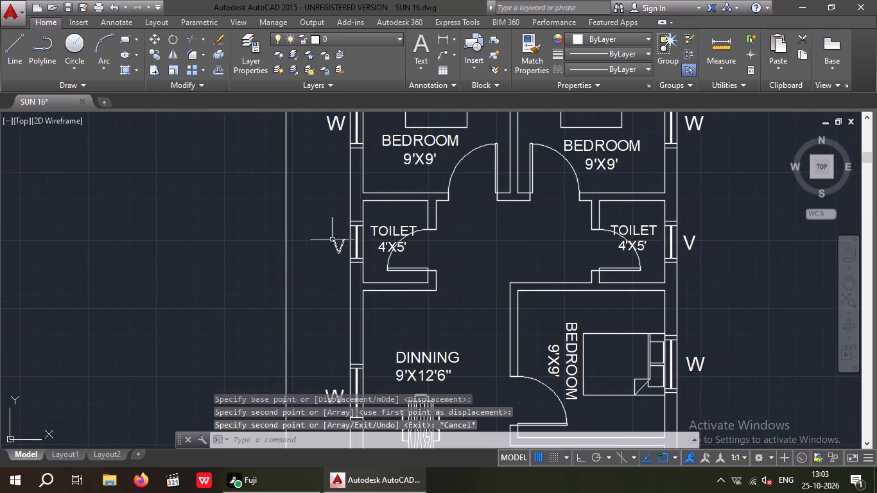
middle_drag(320, 272, 226, 291)
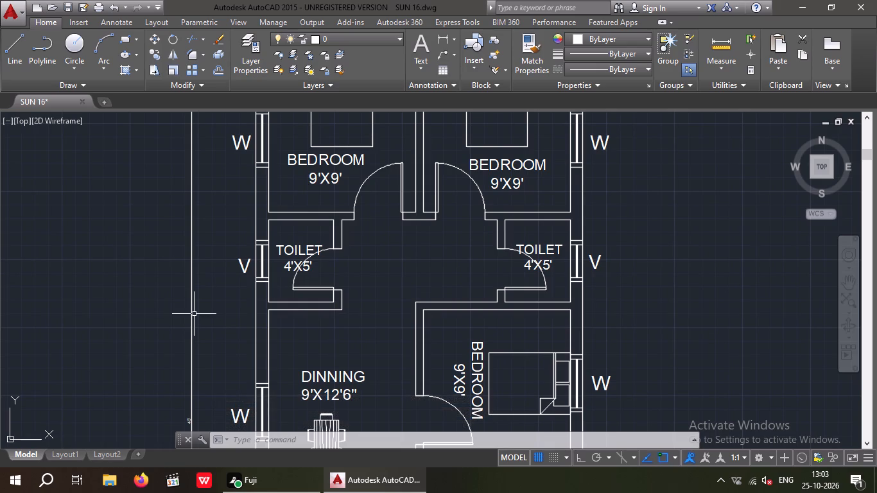
scroll(418, 175, down, 3)
middle_drag(381, 221, 380, 221)
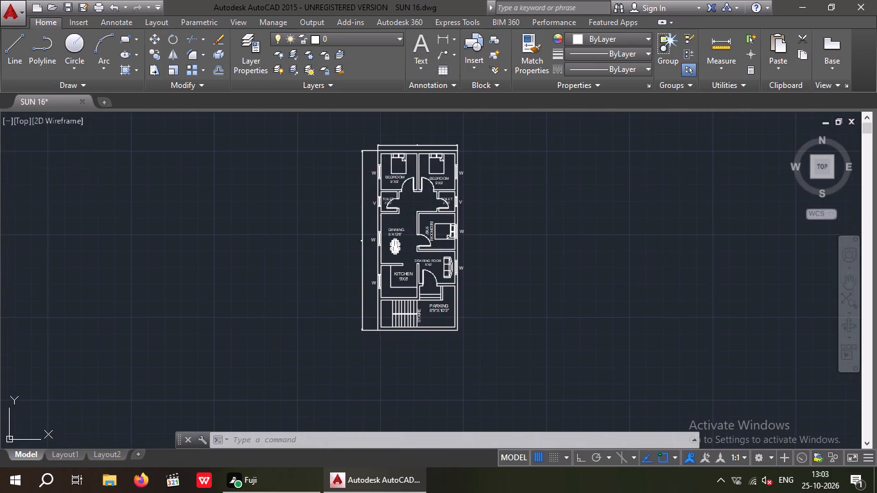
middle_drag(380, 221, 354, 230)
scroll(414, 202, up, 3)
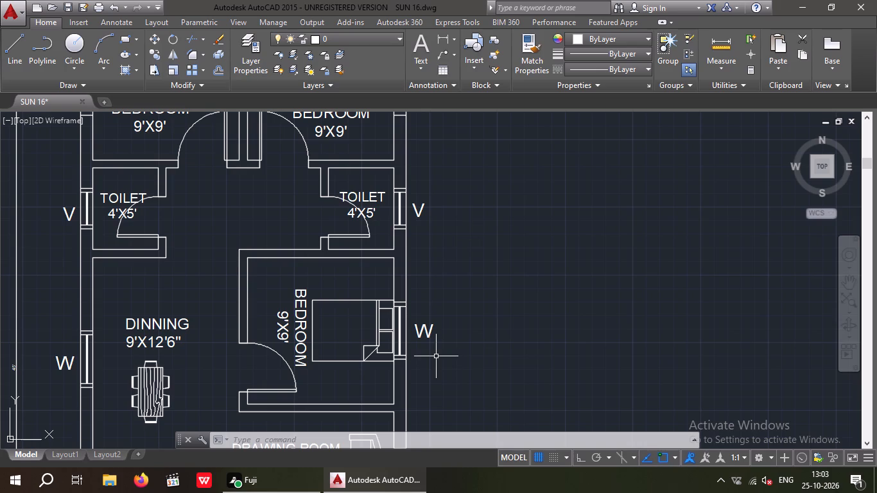
drag(443, 334, 436, 345)
click(420, 325)
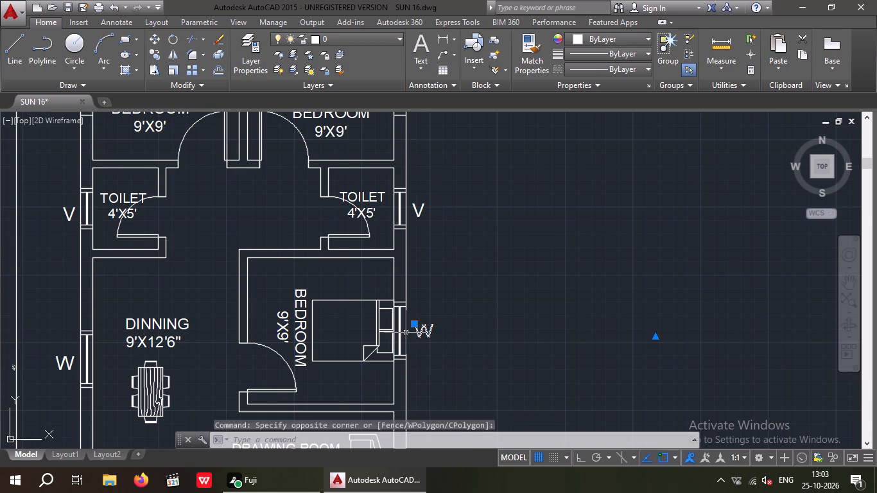
click(155, 52)
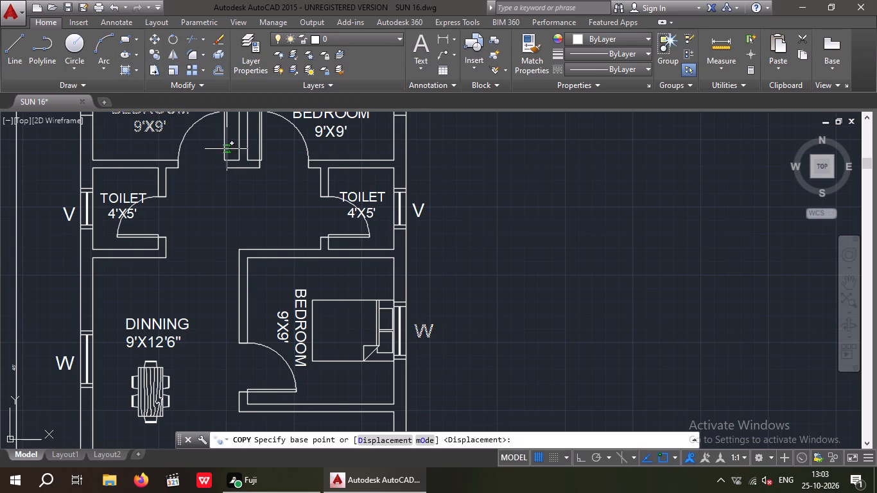
click(422, 337)
middle_drag(510, 333, 560, 401)
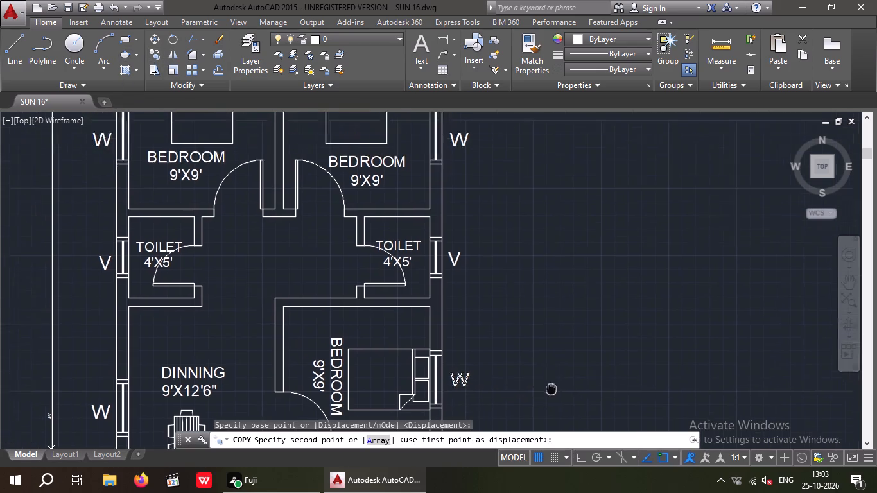
middle_drag(560, 401, 584, 413)
scroll(564, 395, down, 1)
scroll(385, 300, up, 4)
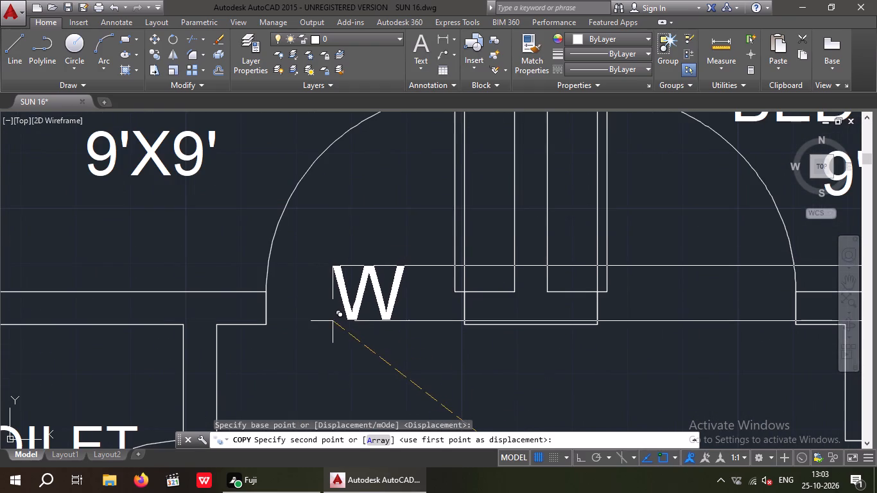
click(331, 320)
middle_drag(678, 345, 508, 343)
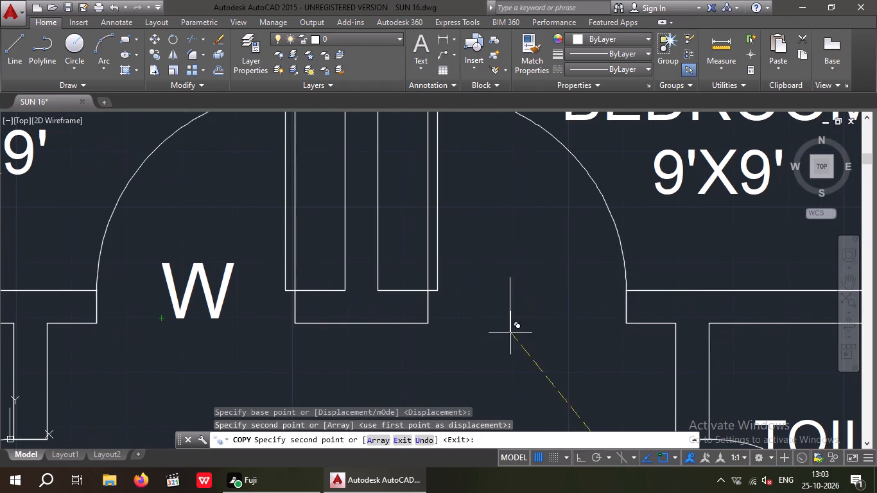
click(494, 318)
Place further copies of the W label in the doorways of both toilets.
scroll(494, 258, down, 4)
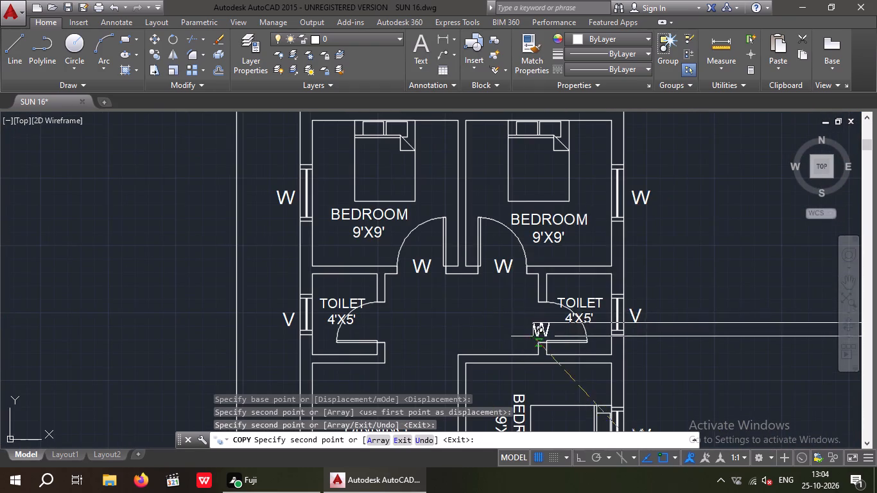
scroll(545, 336, up, 3)
click(495, 327)
scroll(494, 325, down, 2)
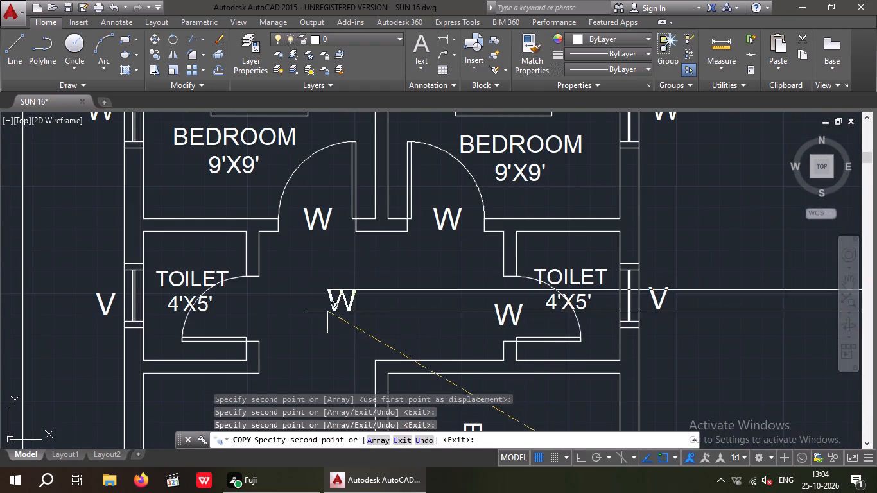
scroll(233, 324, up, 2)
click(250, 322)
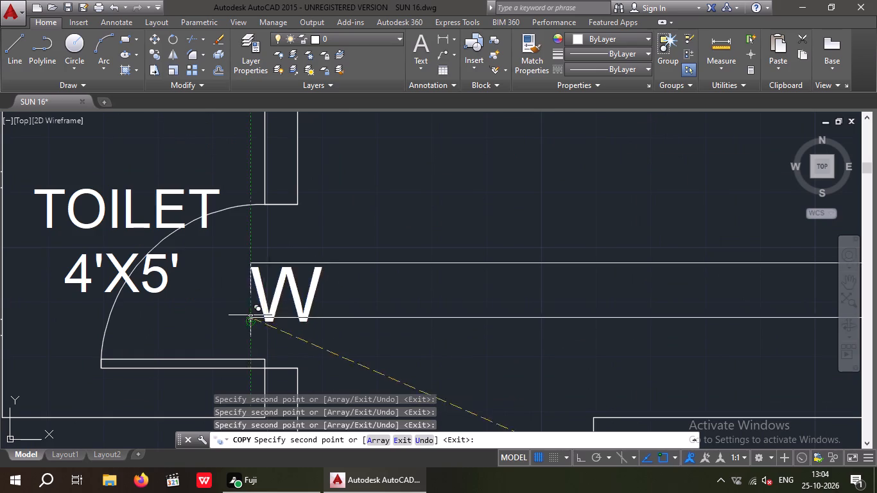
Place copies of the W label in the doorway of the bedroom beside the dining room and at the drawing room's entrance door.
scroll(268, 266, down, 3)
middle_drag(290, 330, 318, 203)
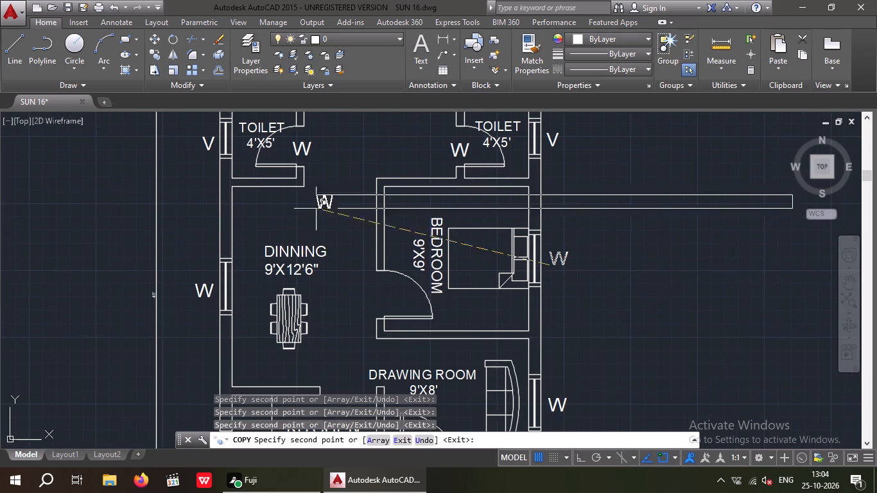
scroll(385, 302, up, 2)
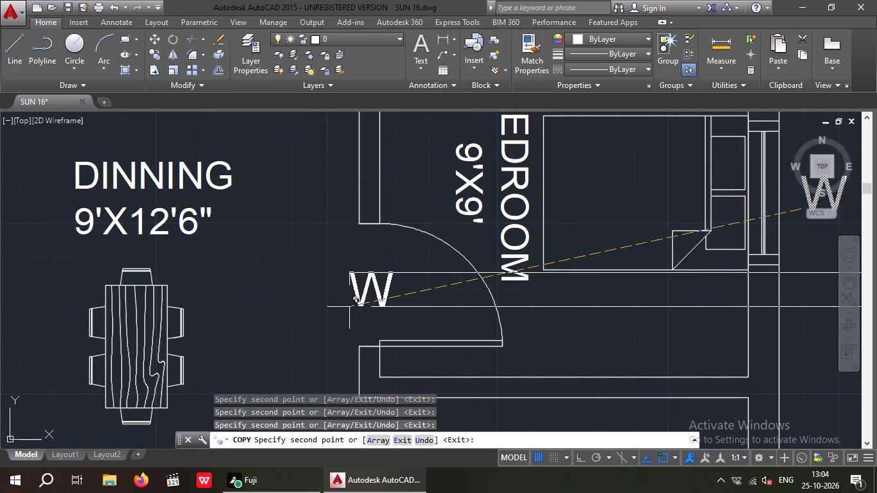
click(347, 305)
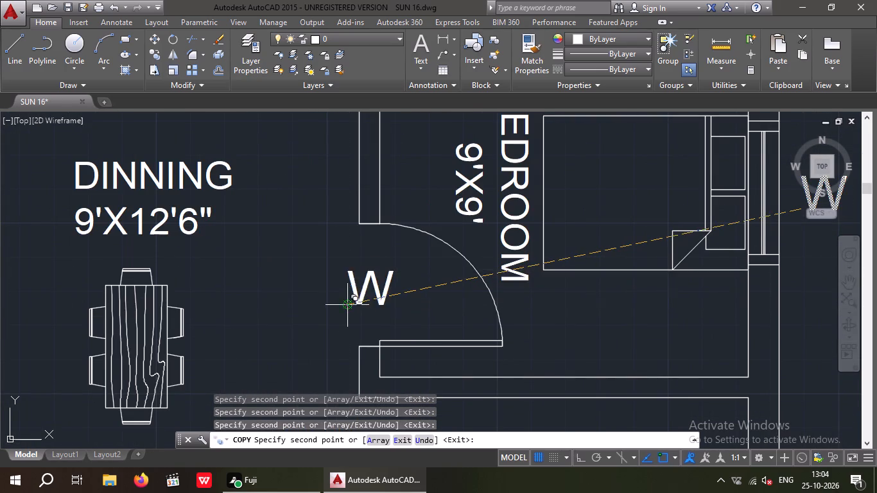
scroll(345, 289, down, 2)
middle_drag(419, 313, 428, 290)
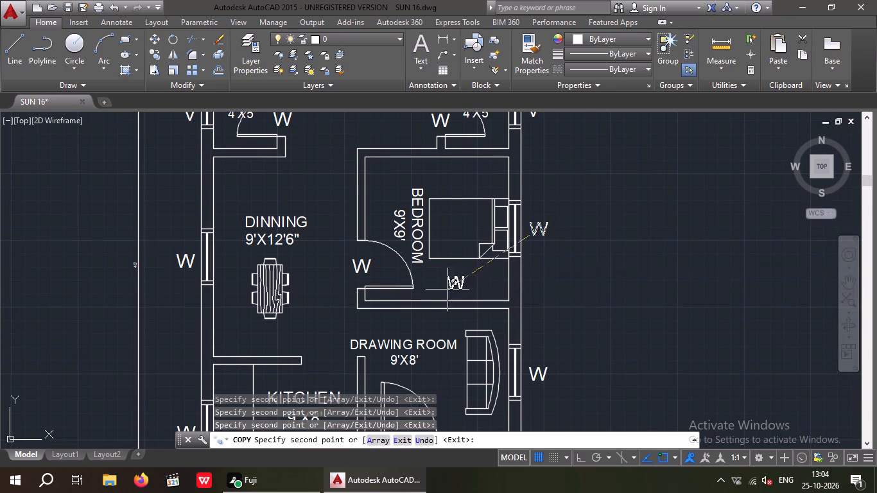
middle_drag(451, 284, 467, 173)
scroll(422, 343, up, 1)
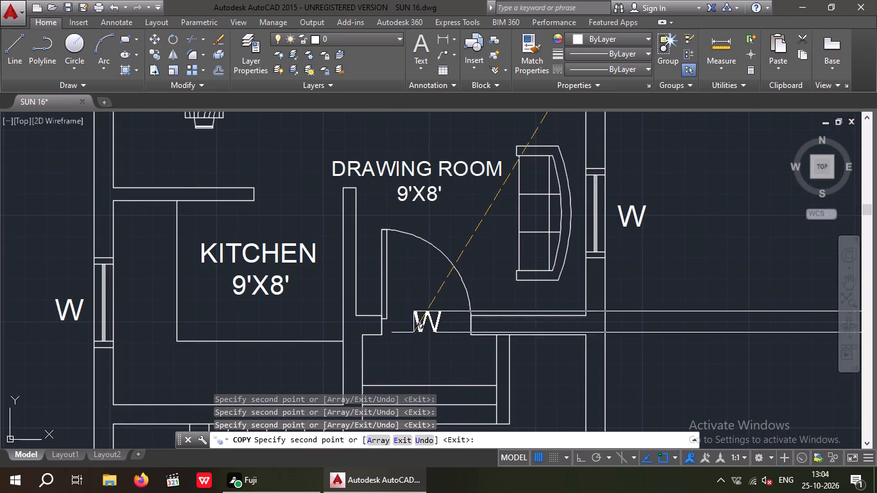
click(413, 333)
key(Escape)
key(Escape)
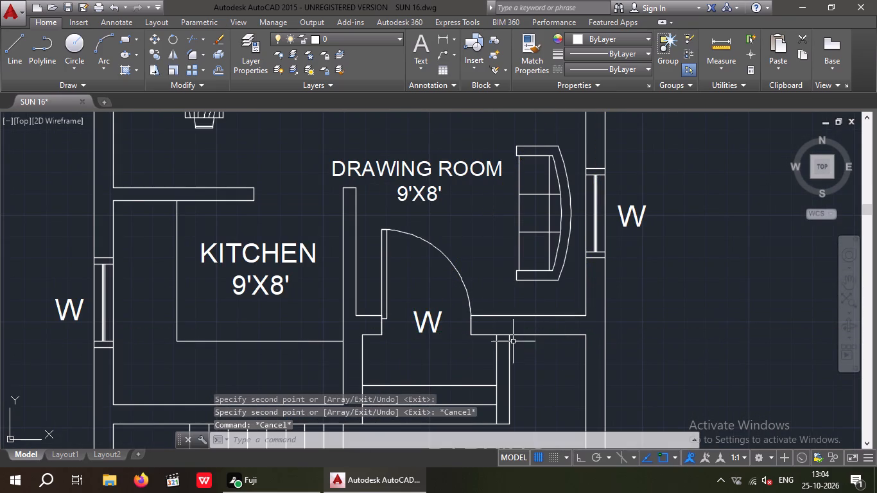
Change the text of the label at the drawing room's entrance door to MD.
double_click(435, 328)
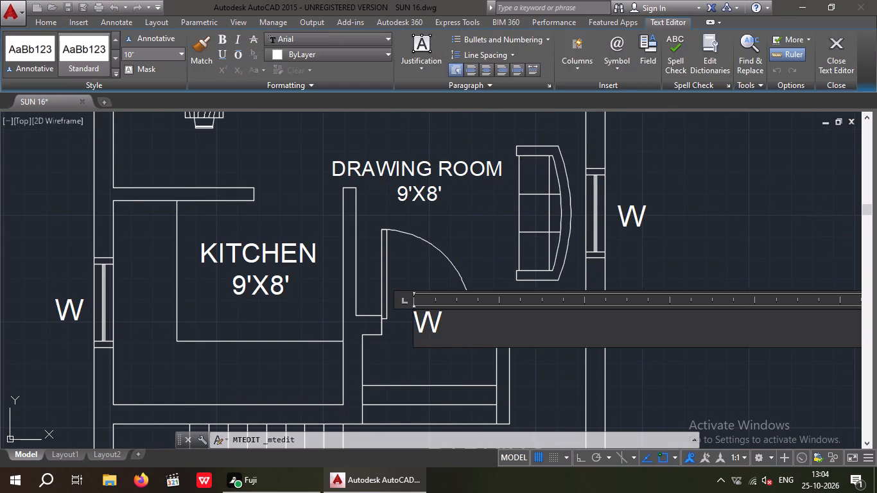
key(BackSpace)
text(MD)
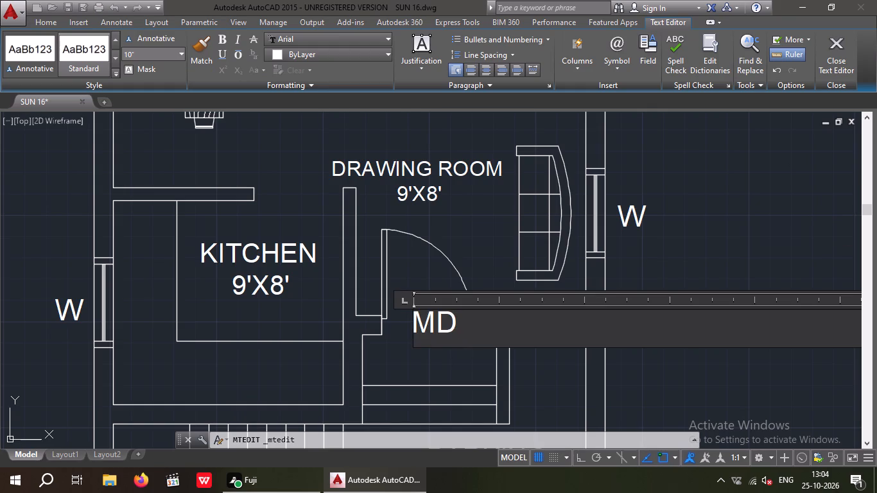
click(461, 241)
Move the MD label slightly sideways to centre it in the entrance door opening.
click(435, 352)
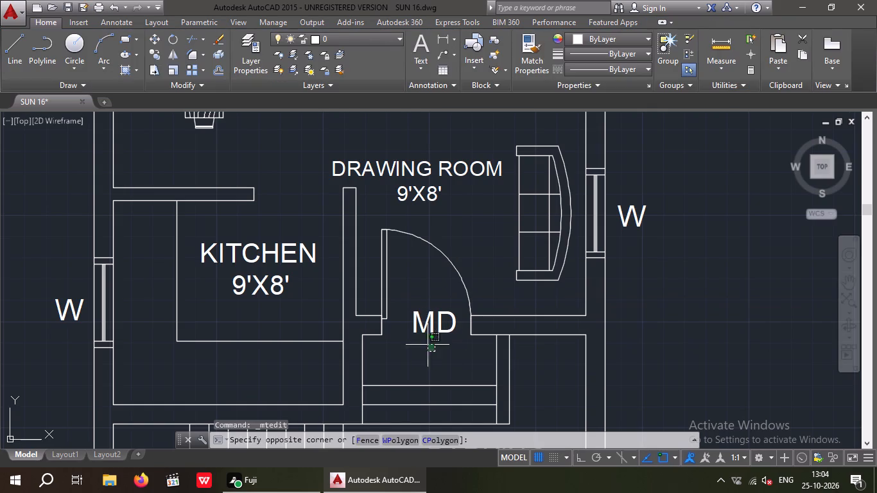
click(419, 320)
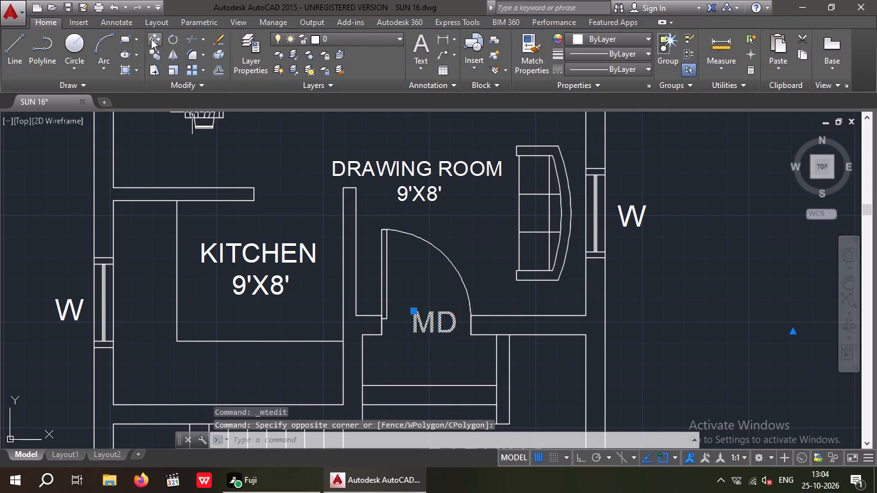
click(151, 39)
scroll(433, 365, up, 3)
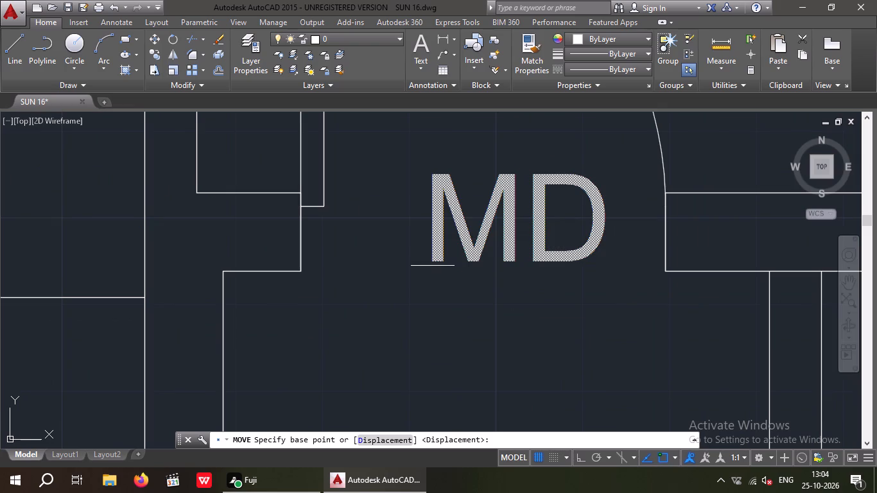
drag(430, 258, 417, 263)
click(397, 267)
scroll(408, 248, down, 4)
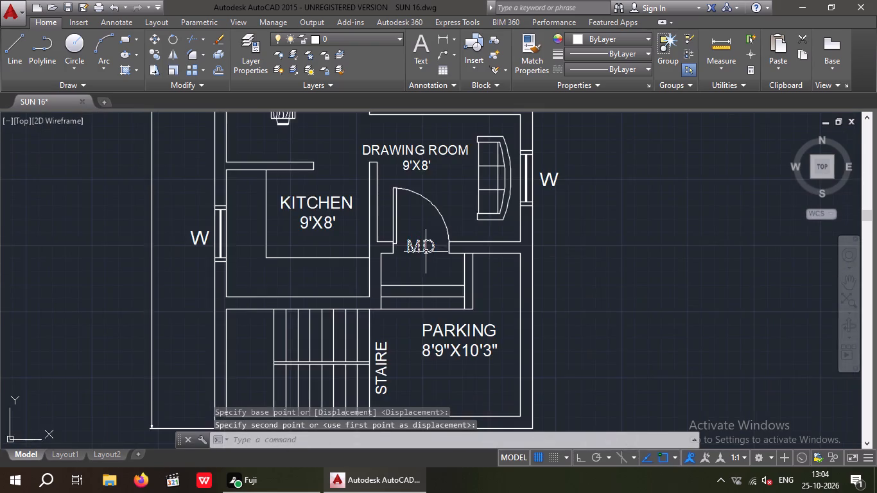
Change the text of the label in the doorway of the bedroom beside the dining room to D.
middle_drag(438, 272, 424, 374)
scroll(420, 318, down, 1)
middle_drag(420, 335, 417, 388)
scroll(376, 266, up, 2)
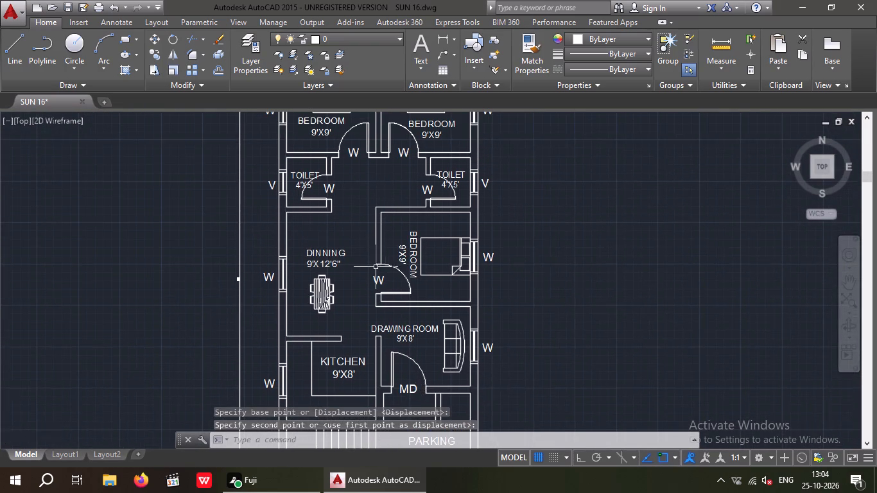
scroll(376, 270, up, 1)
double_click(374, 329)
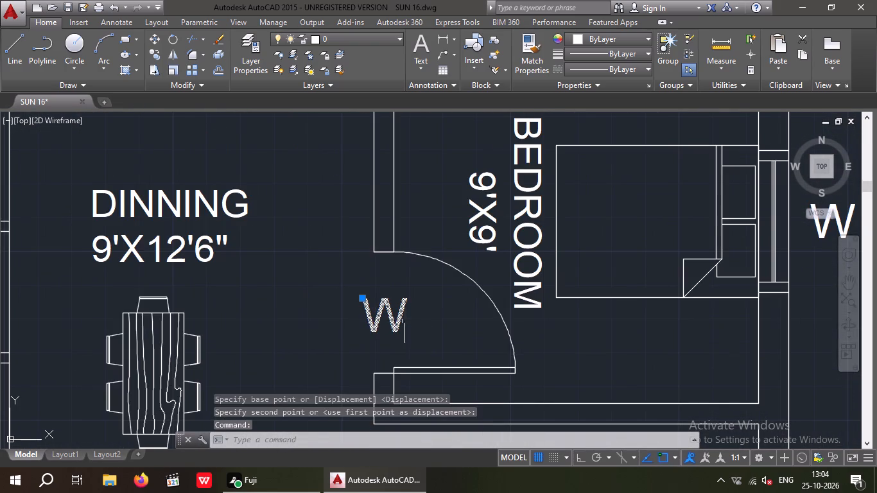
double_click(365, 329)
key(Escape)
triple_click(373, 331)
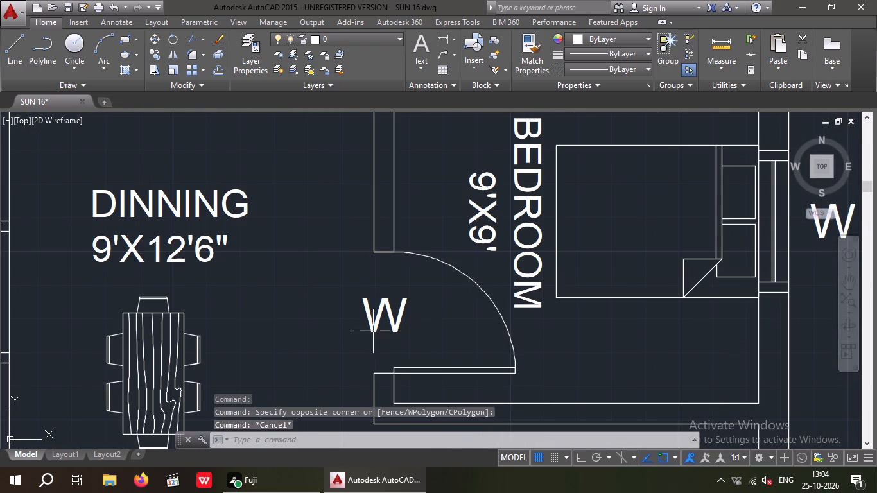
key(Escape)
double_click(375, 329)
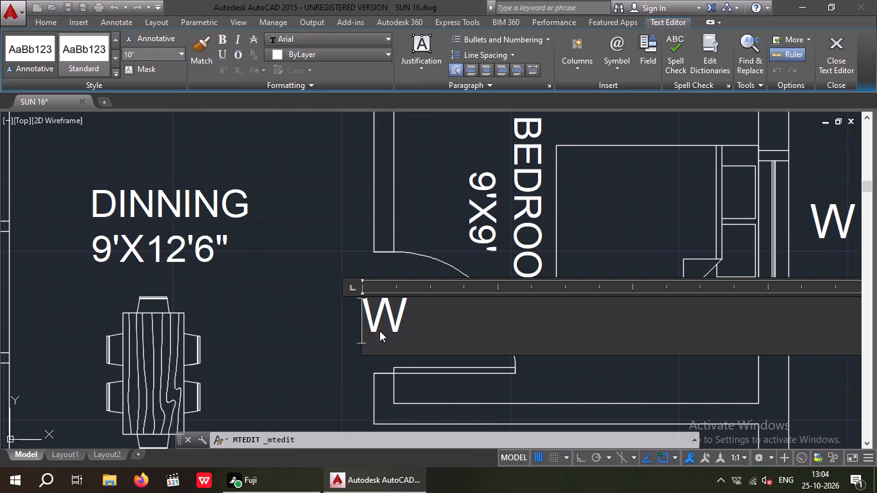
click(411, 326)
key(BackSpace)
key(d)
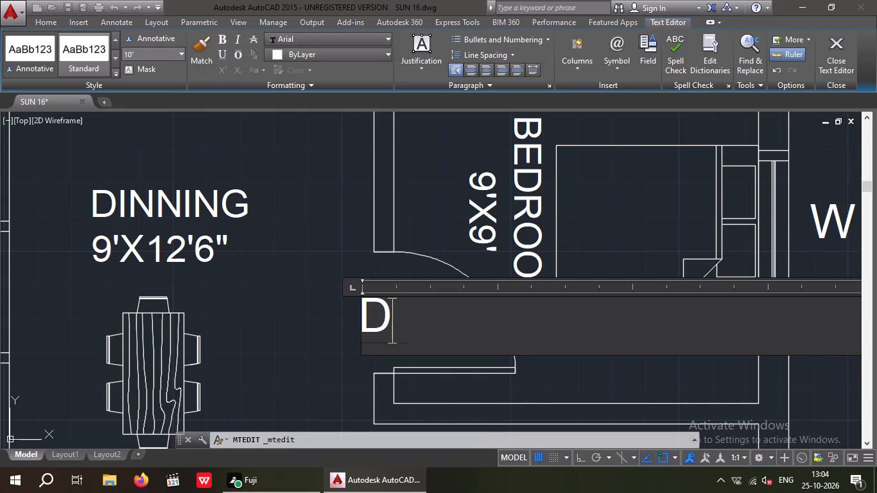
click(348, 336)
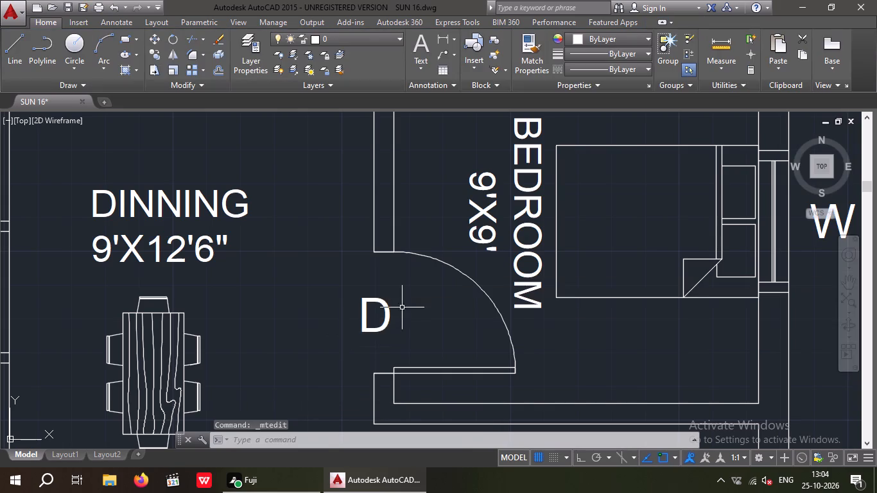
Move that D label slightly so it sits in line with the wall opening of the bedroom doorway.
drag(406, 304, 357, 347)
click(357, 348)
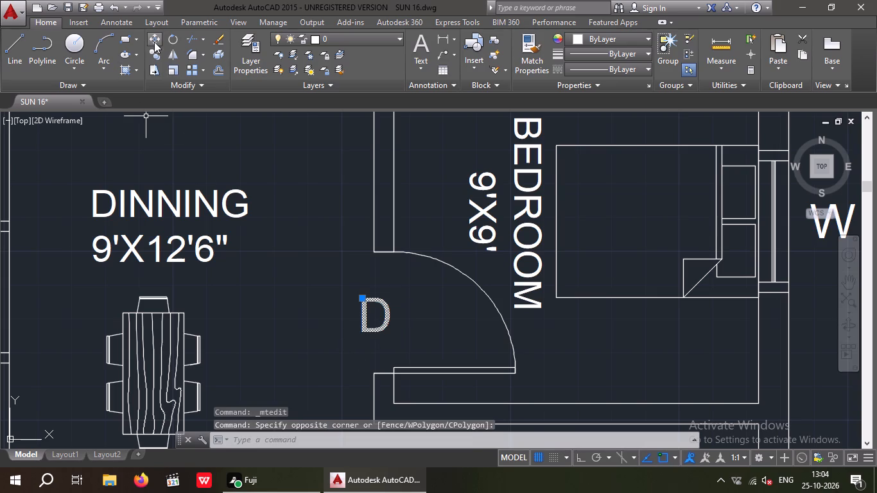
click(154, 42)
click(360, 329)
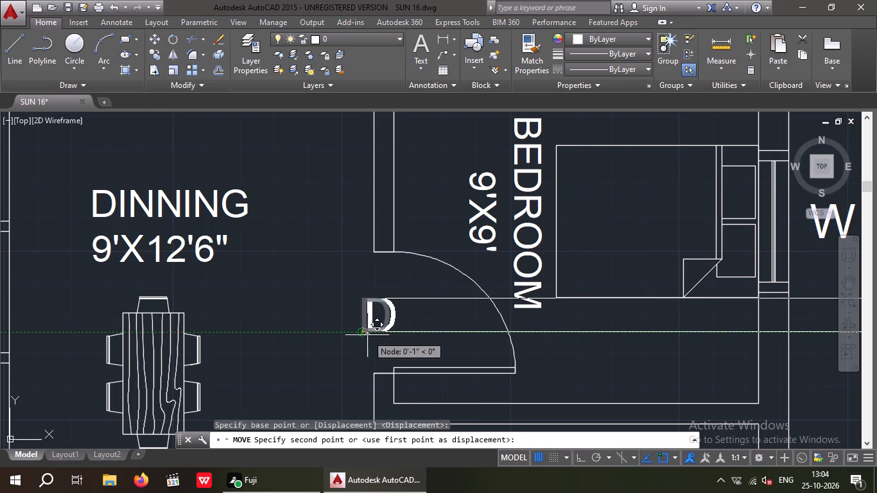
scroll(367, 334, up, 2)
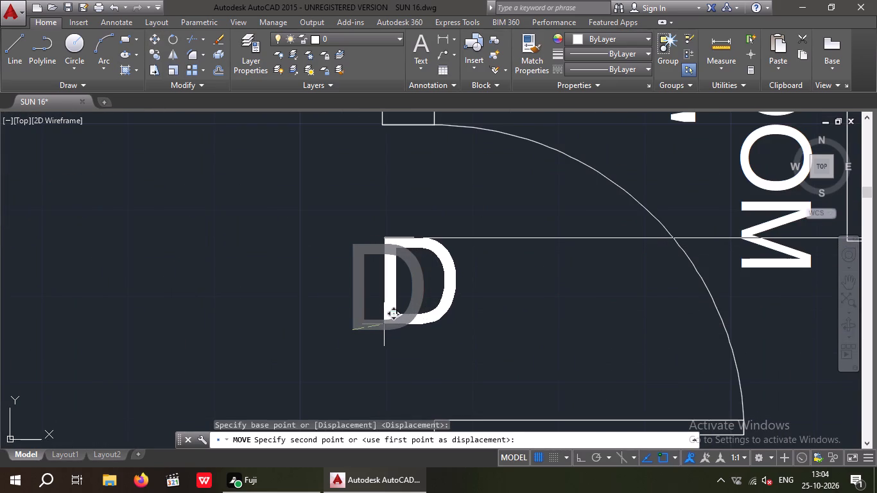
click(384, 324)
scroll(378, 279, down, 3)
key(Escape)
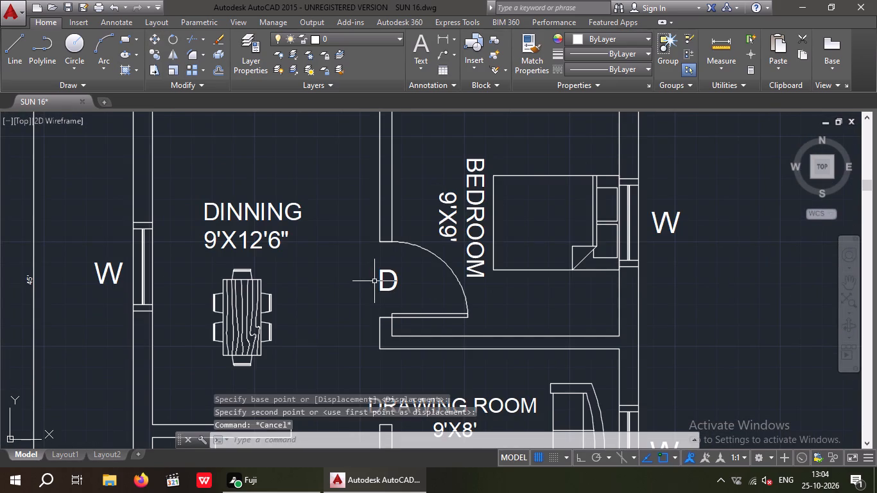
key(Escape)
Change the text of the label in the doorway of the right-hand upper bedroom of the plan to D.
scroll(376, 279, down, 2)
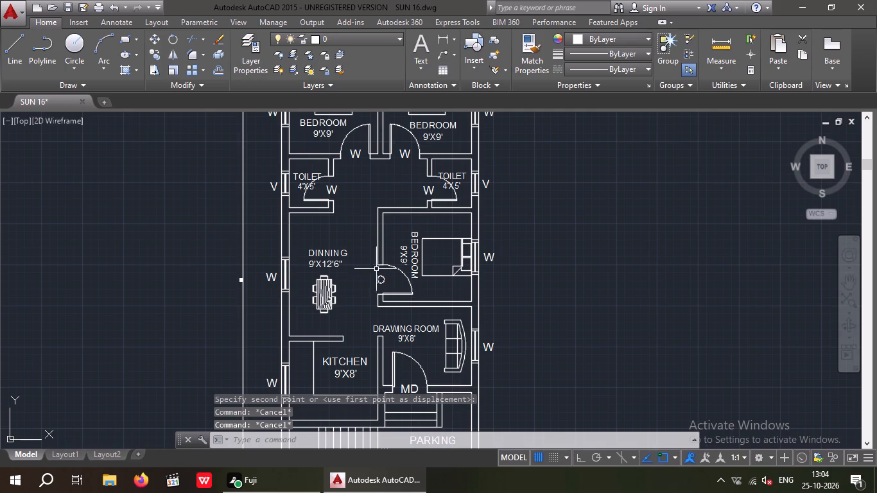
middle_drag(358, 272, 325, 343)
middle_drag(354, 266, 336, 306)
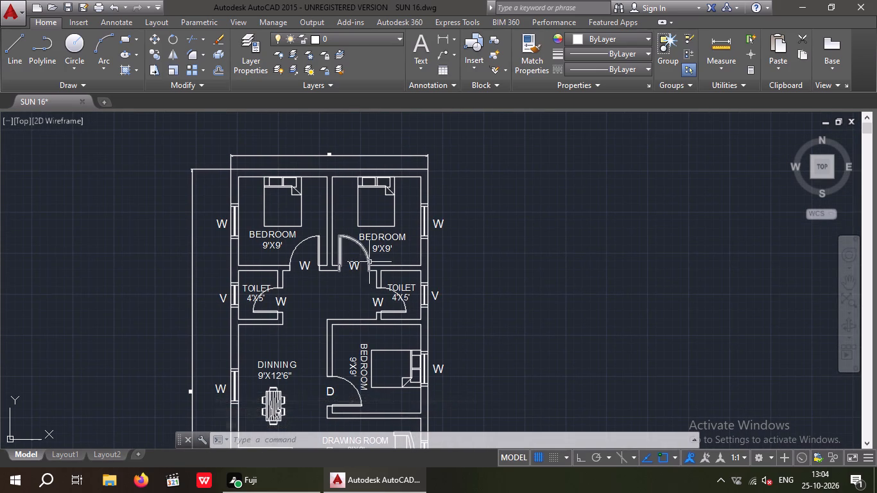
scroll(351, 259, up, 3)
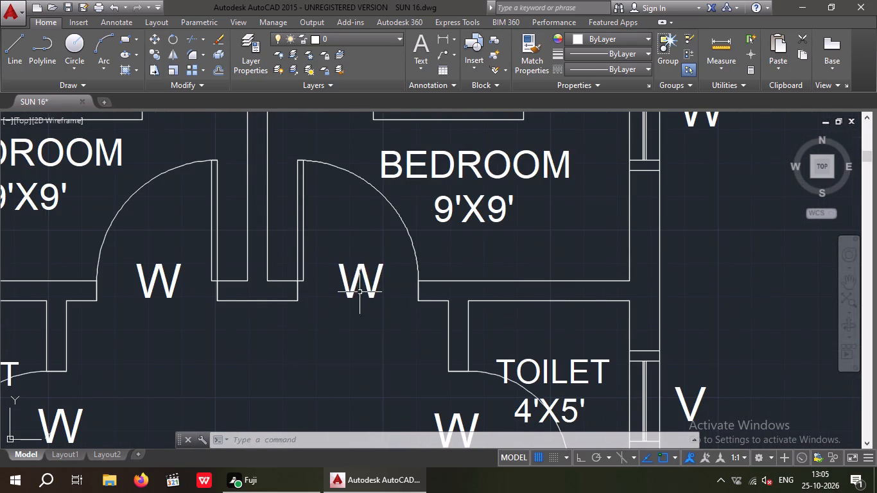
double_click(363, 281)
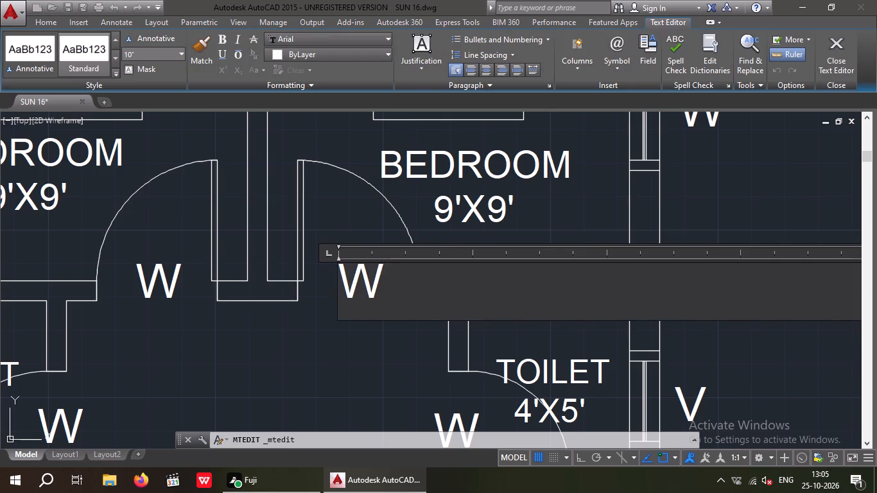
key(BackSpace)
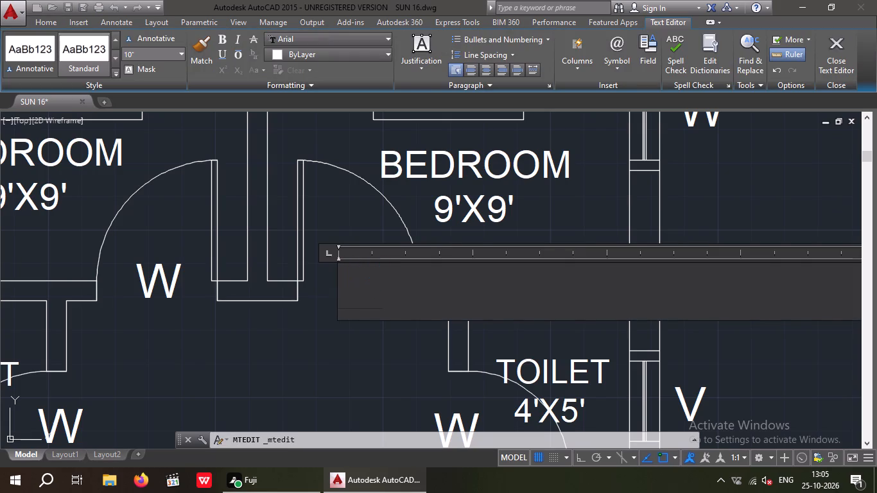
key(d)
click(339, 308)
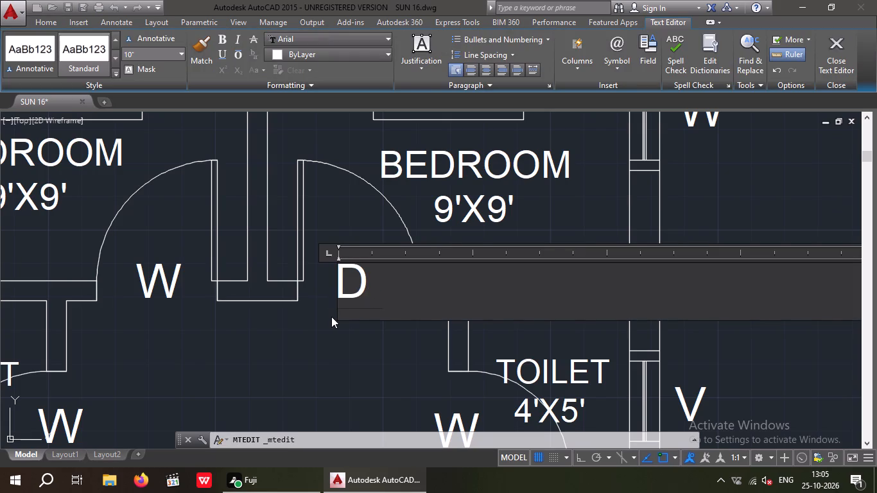
key(space)
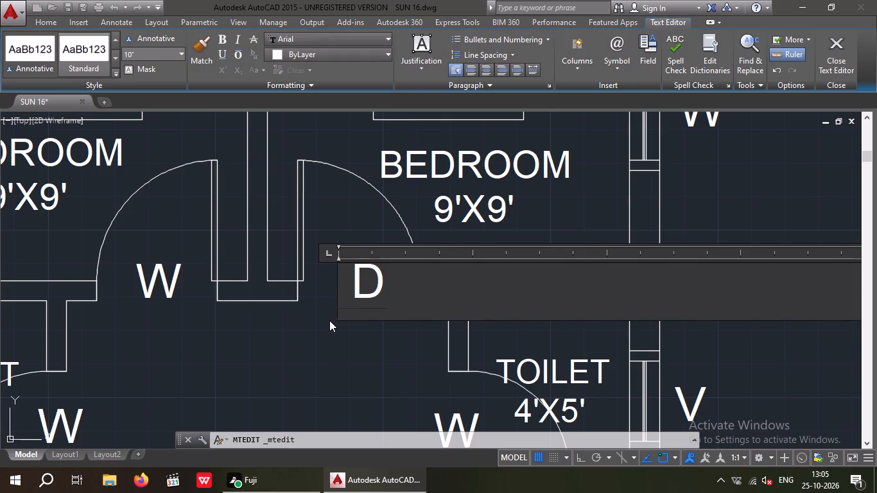
key(BackSpace)
click(338, 336)
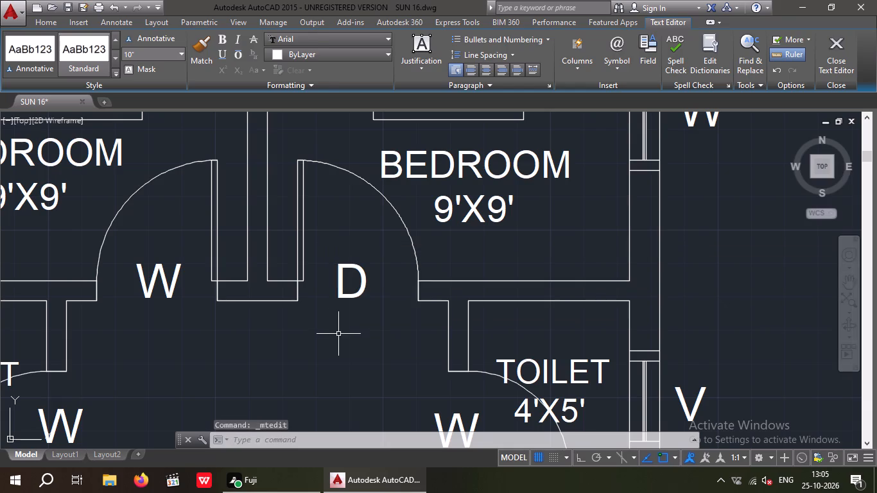
Change the text of the label in the doorway of the left-hand upper bedroom of the plan to D.
double_click(171, 293)
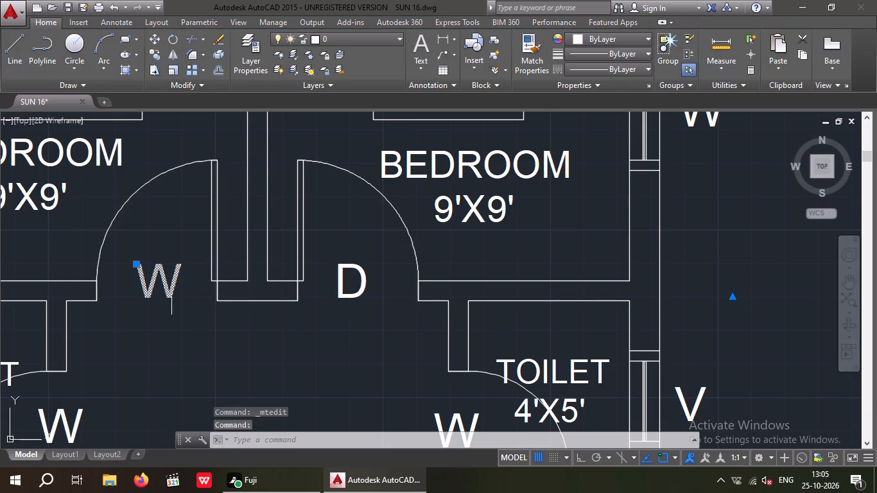
key(BackSpace)
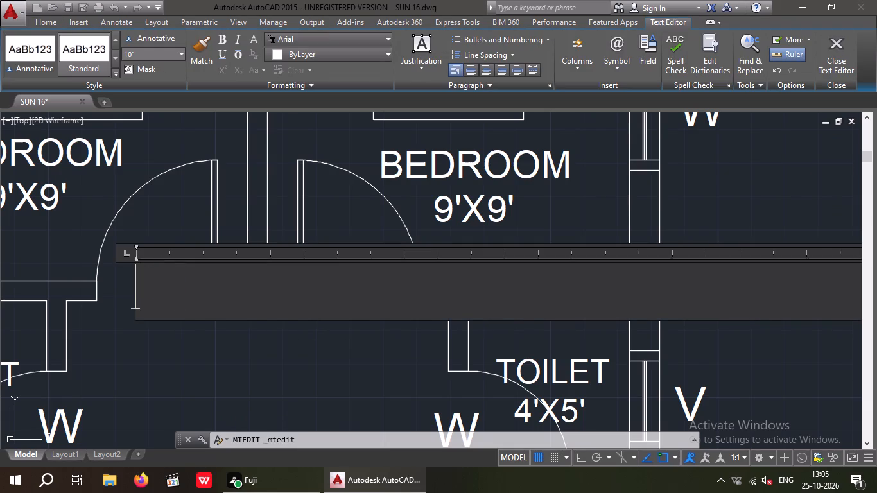
key(d)
click(175, 335)
Change the text of the label in the doorway of the left-hand toilet to D1.
scroll(201, 291, down, 2)
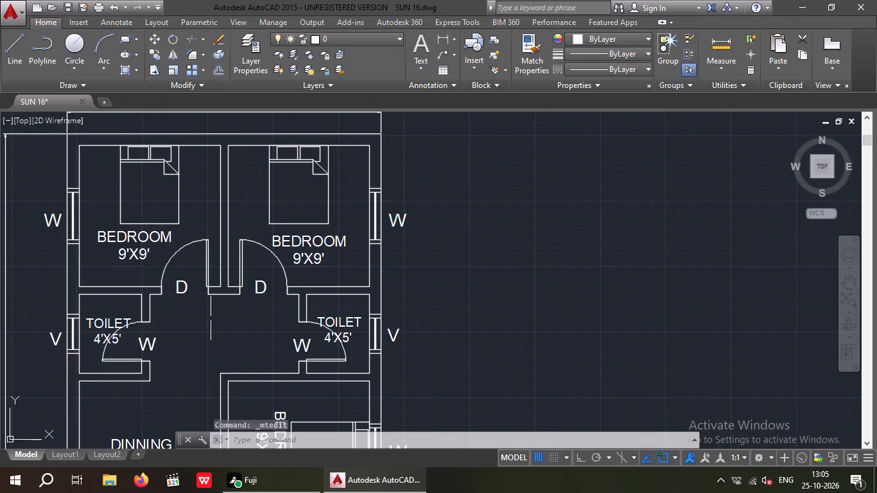
middle_drag(210, 319, 253, 258)
scroll(190, 296, up, 2)
double_click(200, 279)
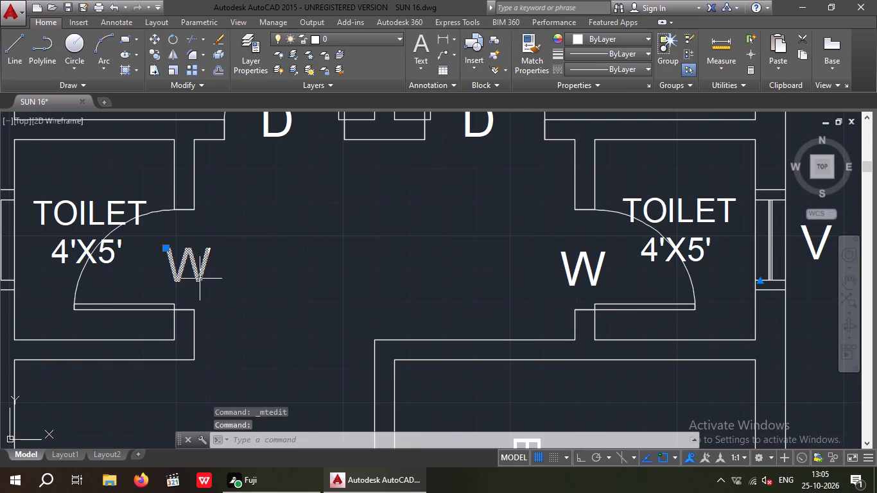
key(BackSpace)
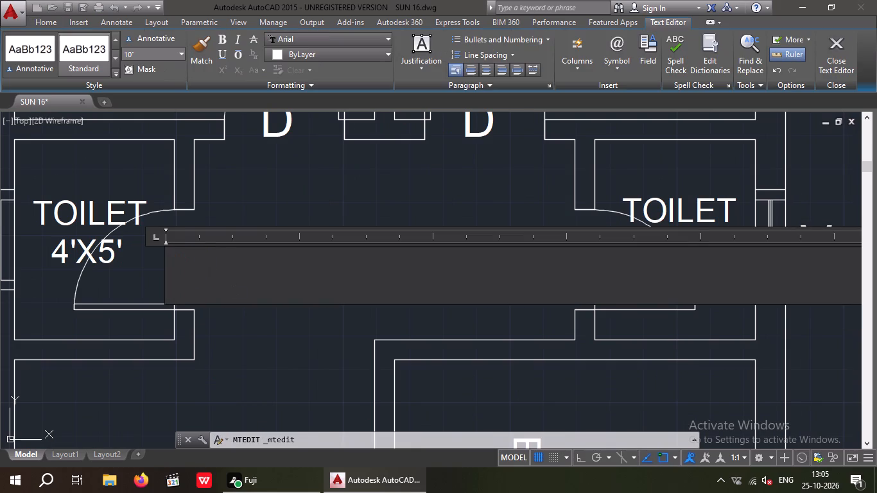
text(D1)
click(248, 345)
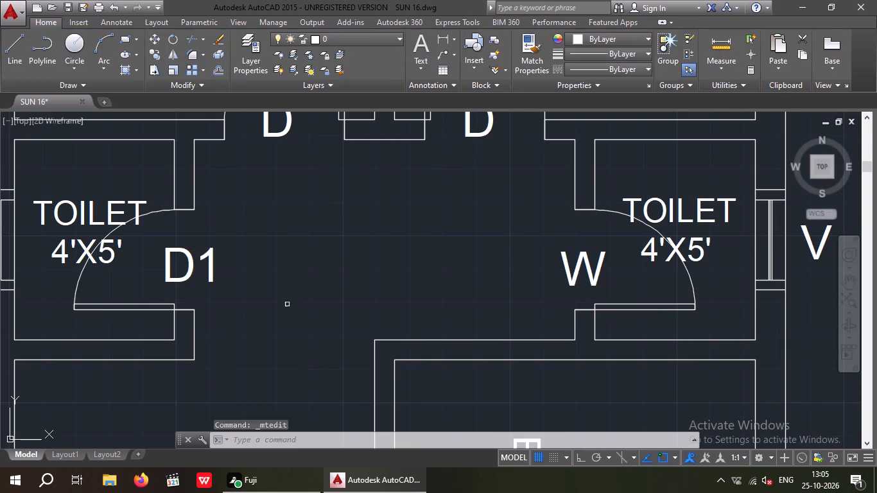
Change the text of the label in the doorway of the right-hand toilet to D1.
middle_drag(392, 279, 258, 253)
double_click(459, 256)
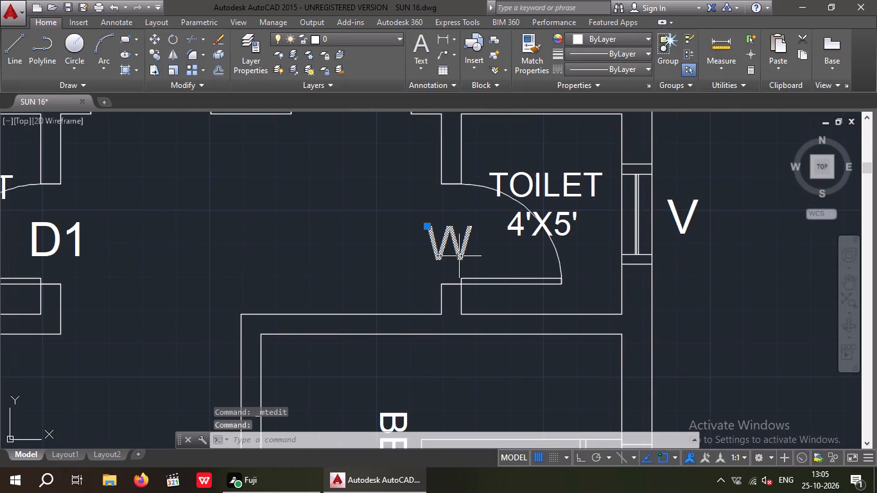
key(BackSpace)
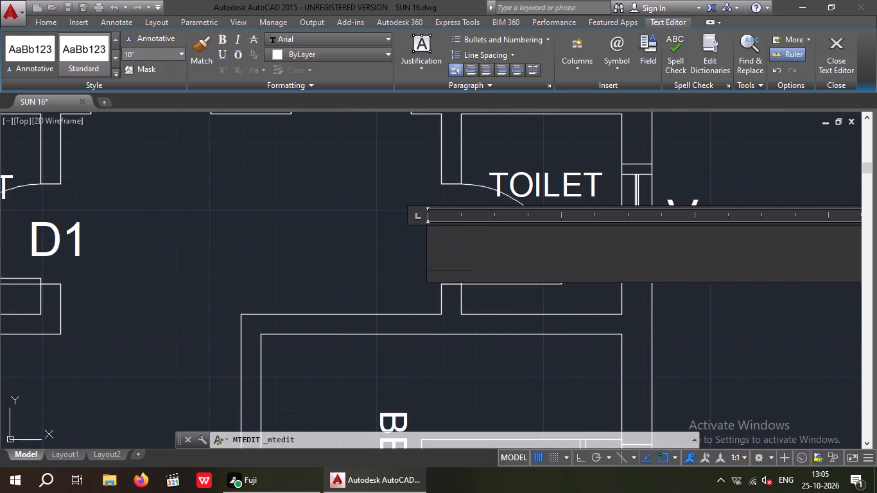
text(D1)
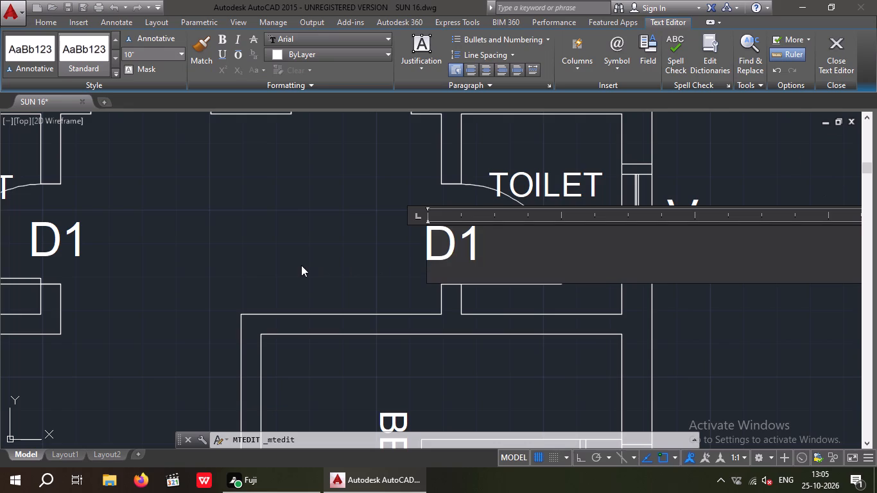
click(301, 264)
Save the SUN 16 drawing with the updated door labels.
scroll(312, 226, down, 2)
middle_drag(322, 254, 322, 191)
scroll(320, 195, down, 2)
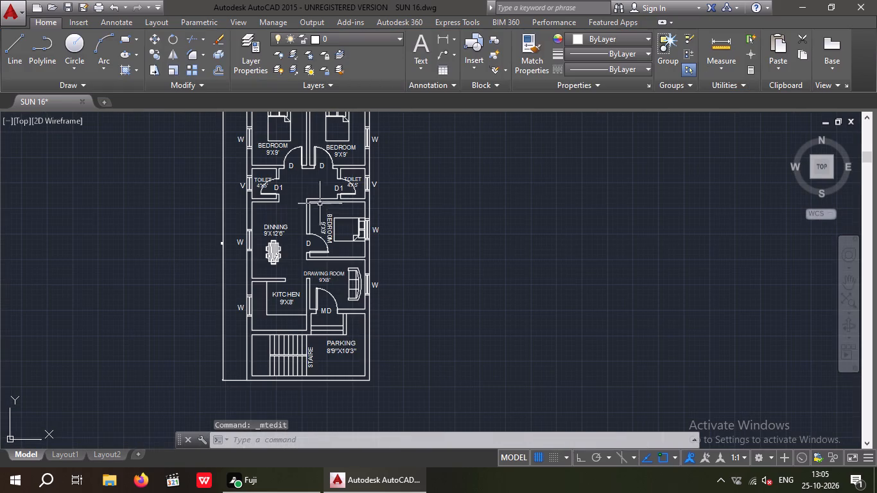
middle_drag(315, 261, 315, 344)
key(ctrl+s)
key(ctrl+s)
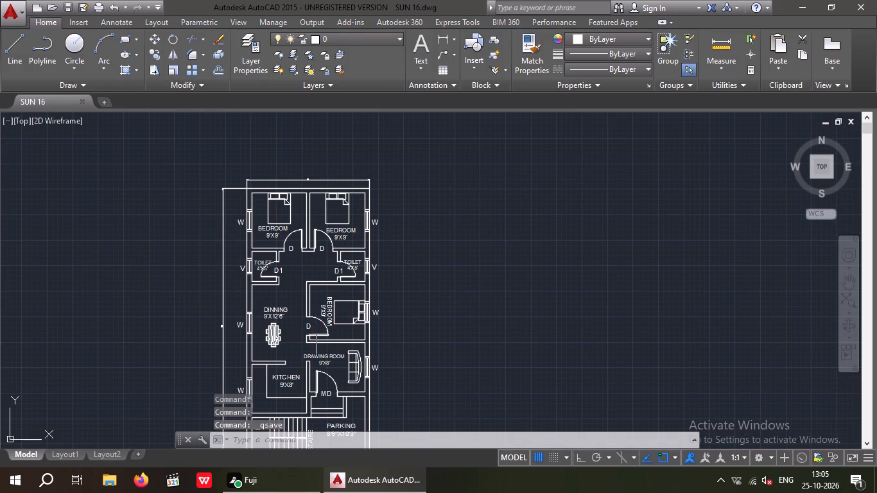
middle_drag(323, 275, 250, 254)
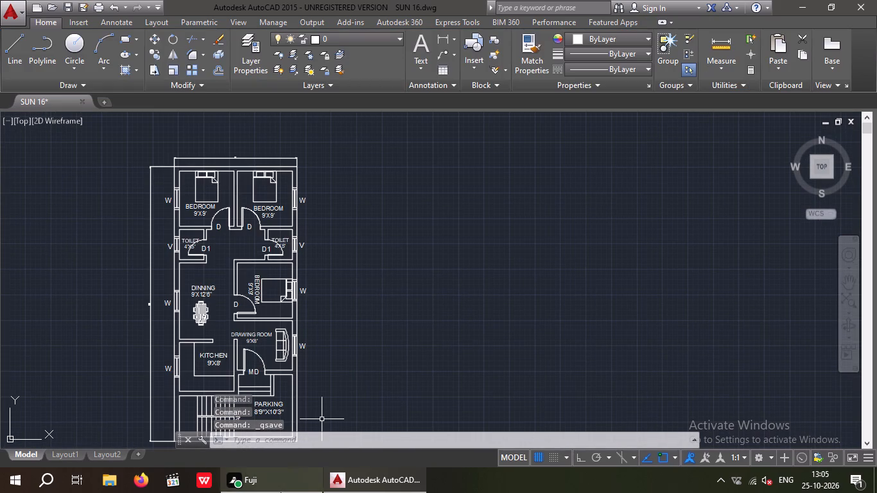
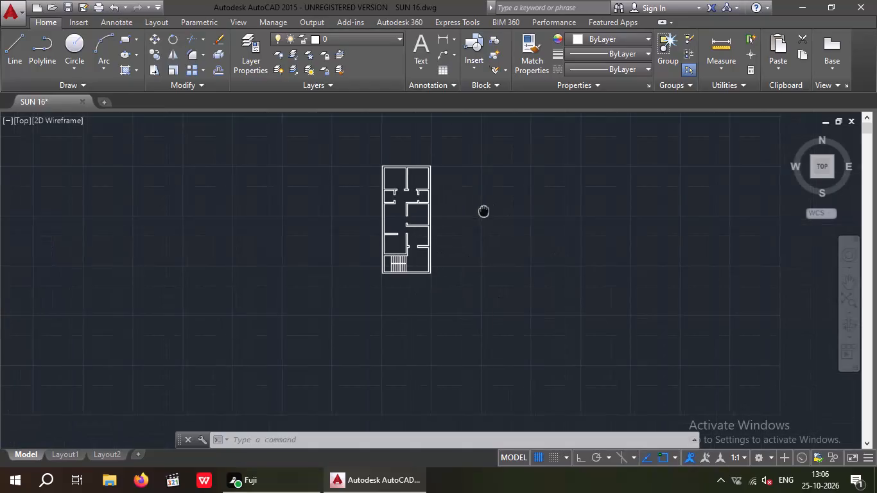
Draw an orthogonal U-shaped stair direction line from beside the STAIRE label through the upper flight, around the landing and into the lower flight.
scroll(404, 225, up, 3)
middle_drag(406, 301, 433, 270)
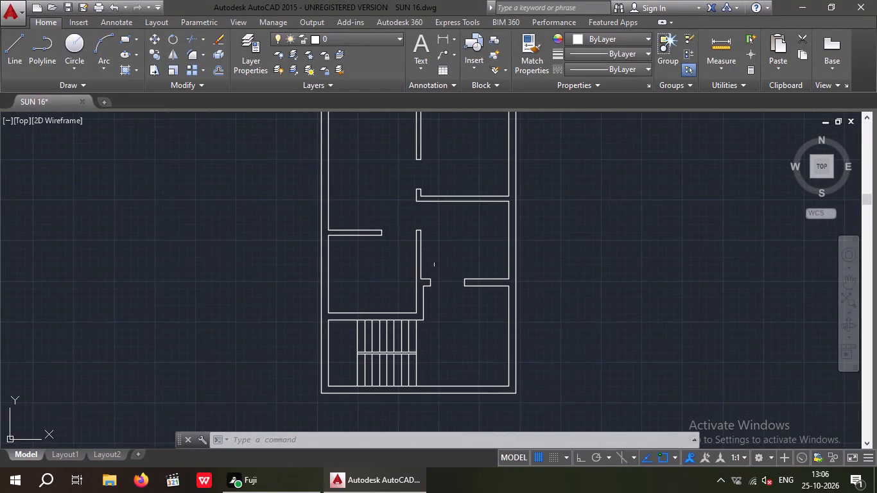
scroll(436, 264, down, 4)
scroll(116, 282, up, 4)
scroll(311, 263, up, 1)
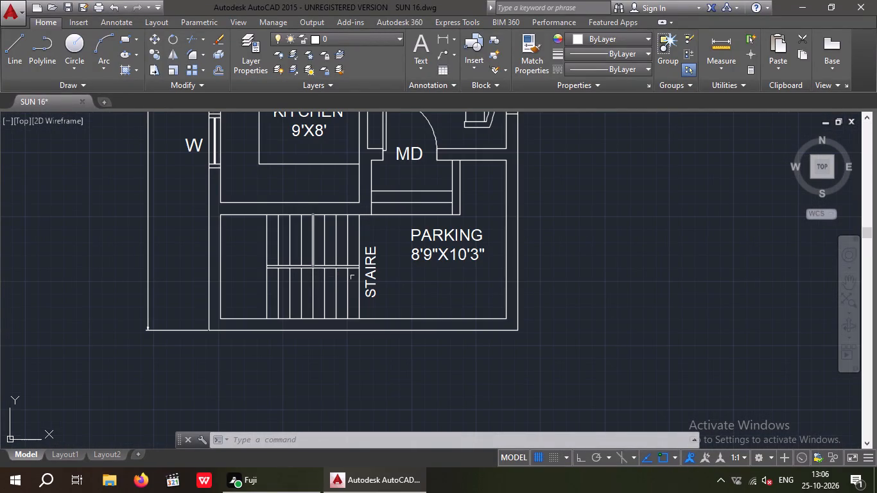
key(Escape)
key(Escape)
key(l)
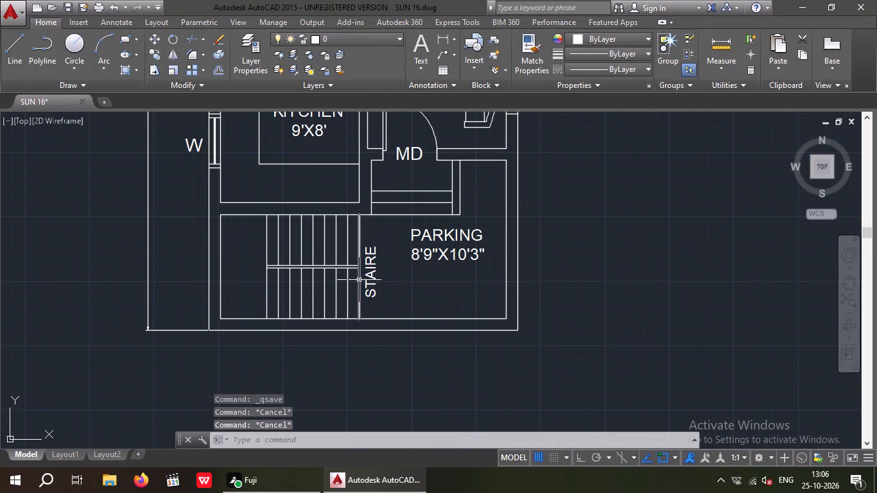
key(Return)
scroll(362, 273, up, 2)
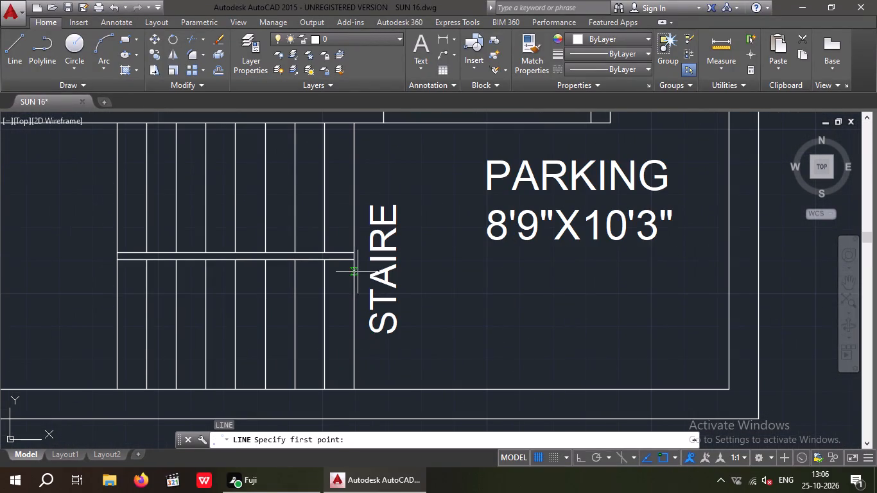
click(371, 187)
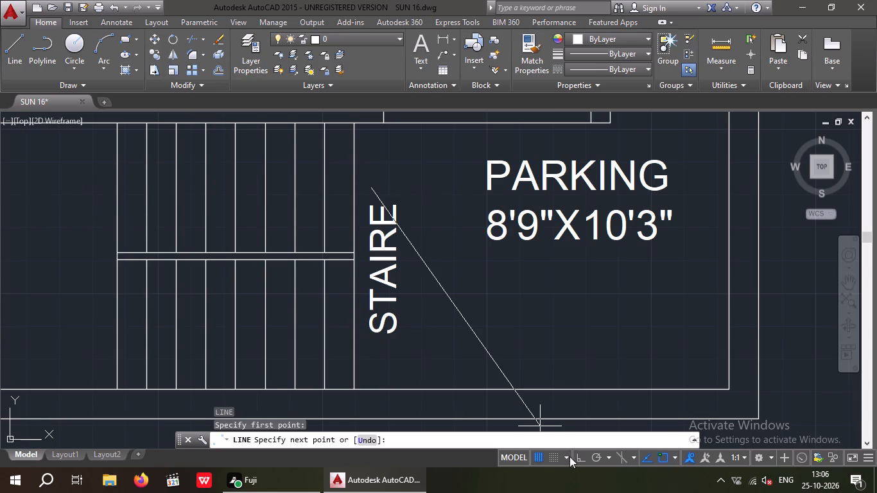
drag(579, 456, 541, 434)
middle_drag(27, 190, 164, 195)
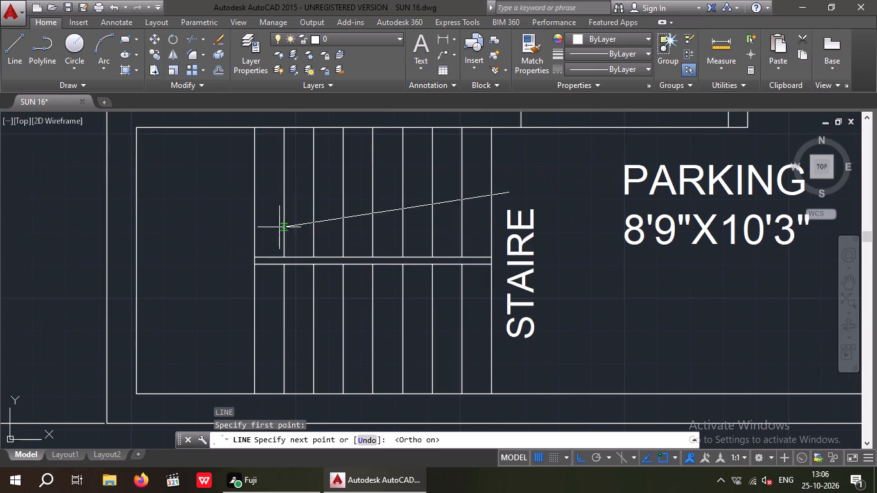
drag(196, 194, 196, 210)
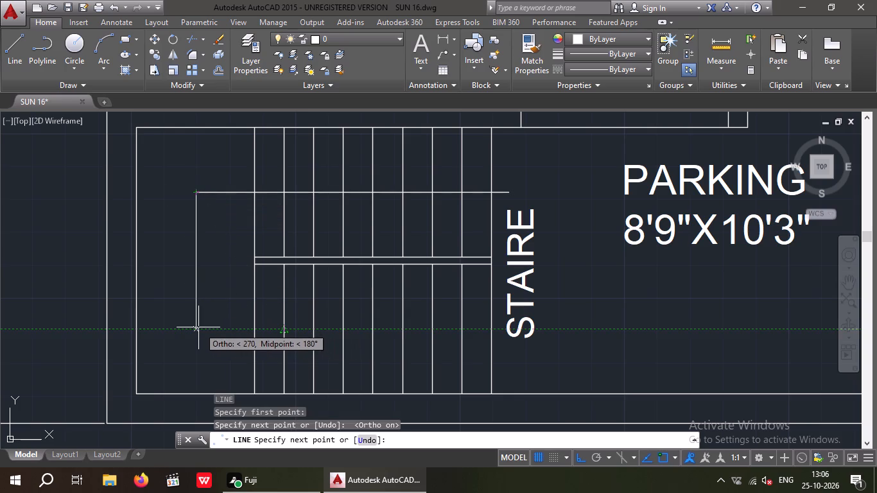
click(196, 327)
scroll(345, 324, up, 2)
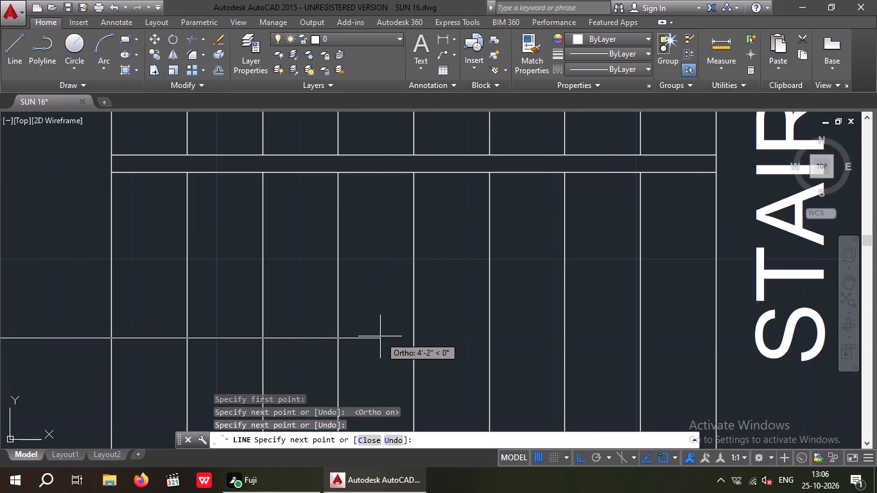
click(380, 336)
Draw two slanted lines forming an arrowhead at the end of the stair direction line in the lower flight.
key(F8)
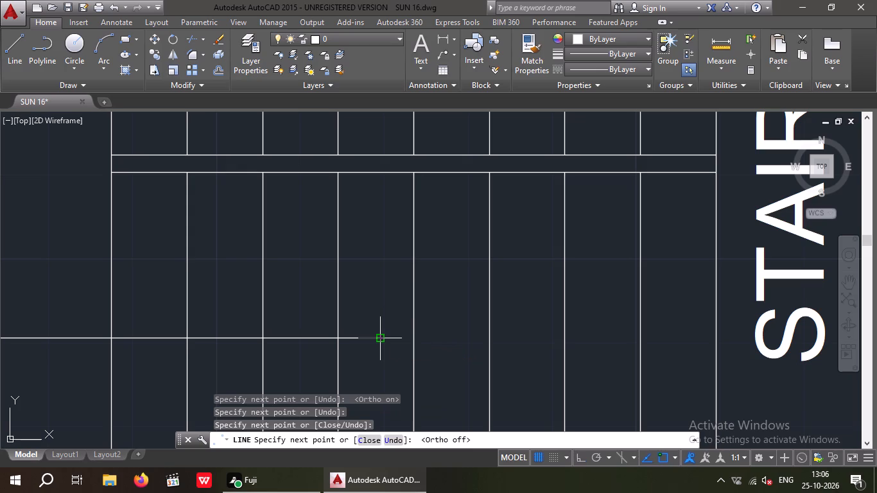
middle_drag(341, 356, 342, 290)
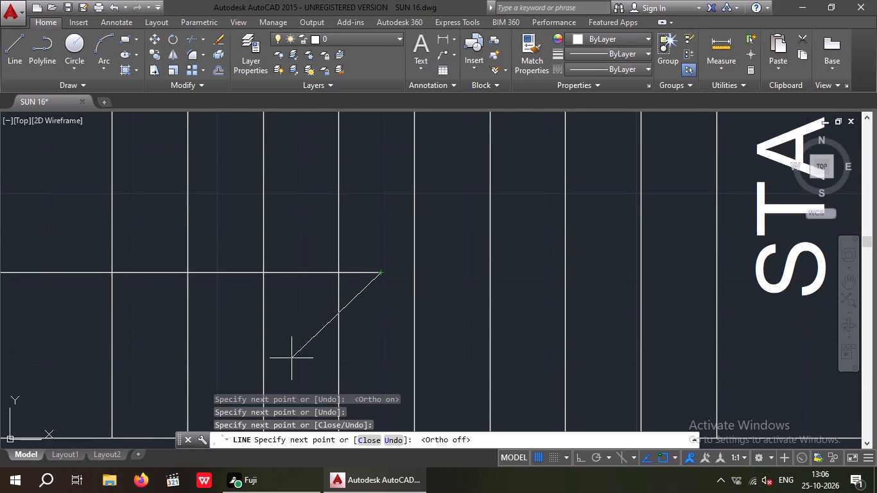
click(277, 355)
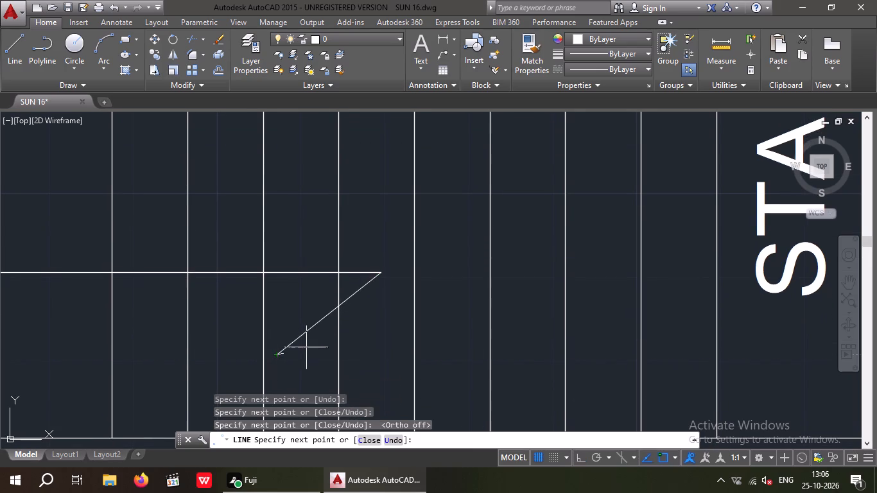
key(space)
key(space)
click(384, 272)
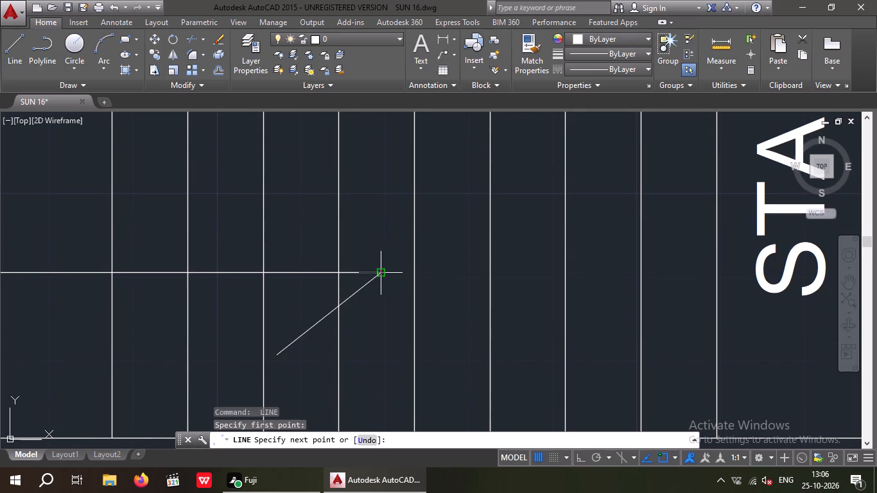
click(278, 215)
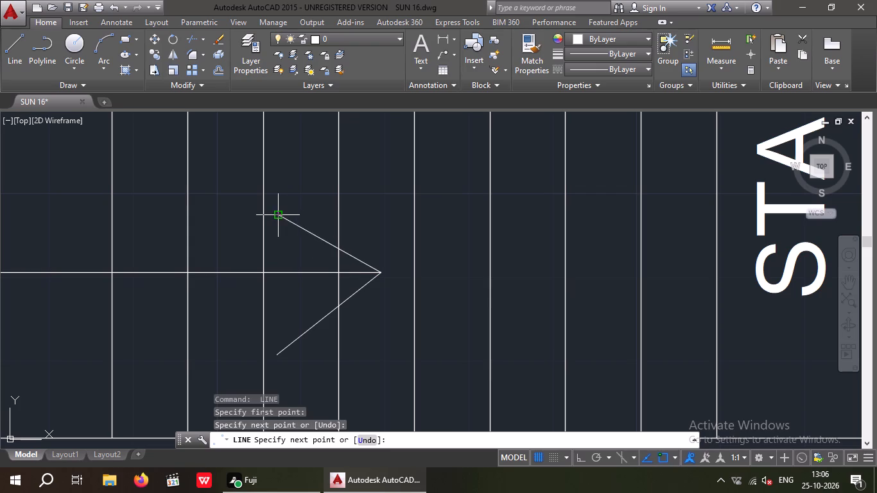
key(Escape)
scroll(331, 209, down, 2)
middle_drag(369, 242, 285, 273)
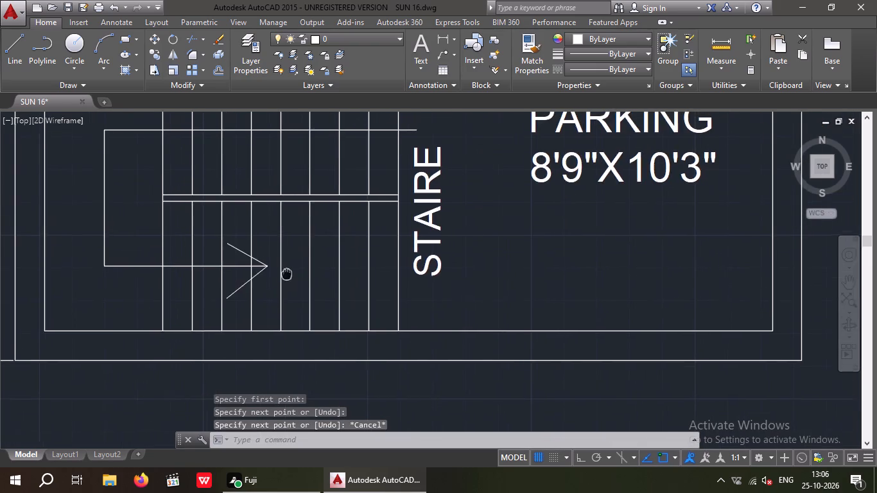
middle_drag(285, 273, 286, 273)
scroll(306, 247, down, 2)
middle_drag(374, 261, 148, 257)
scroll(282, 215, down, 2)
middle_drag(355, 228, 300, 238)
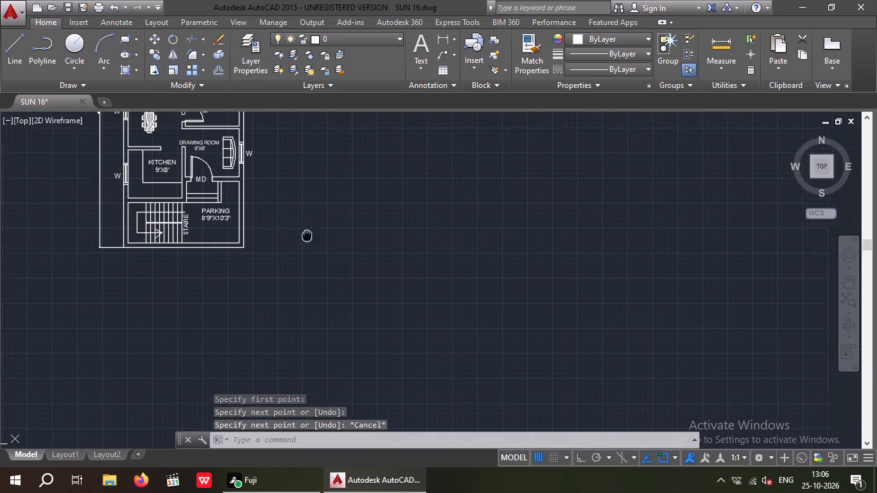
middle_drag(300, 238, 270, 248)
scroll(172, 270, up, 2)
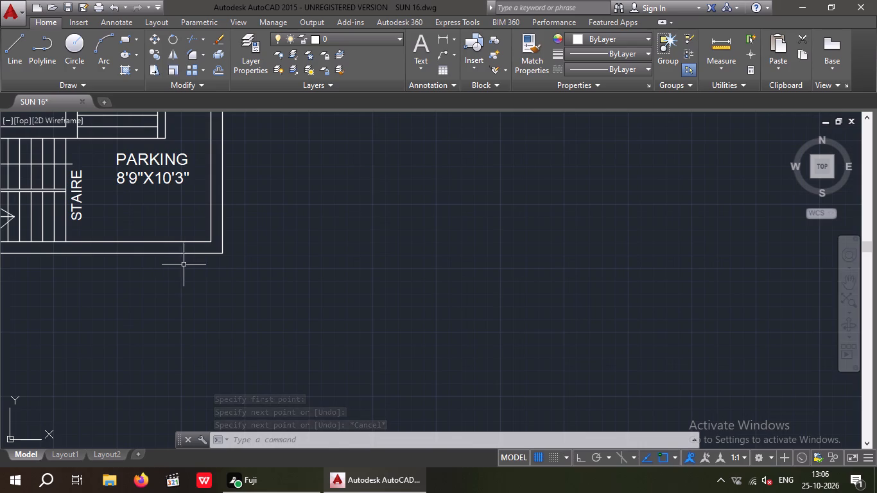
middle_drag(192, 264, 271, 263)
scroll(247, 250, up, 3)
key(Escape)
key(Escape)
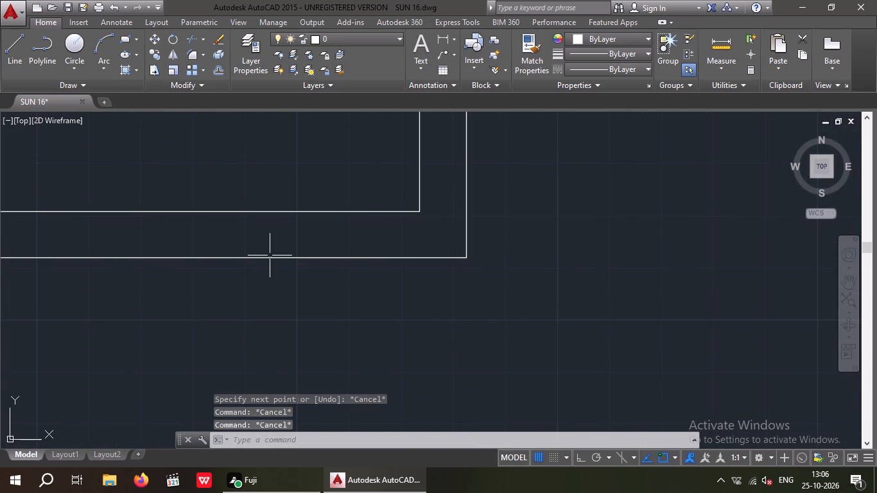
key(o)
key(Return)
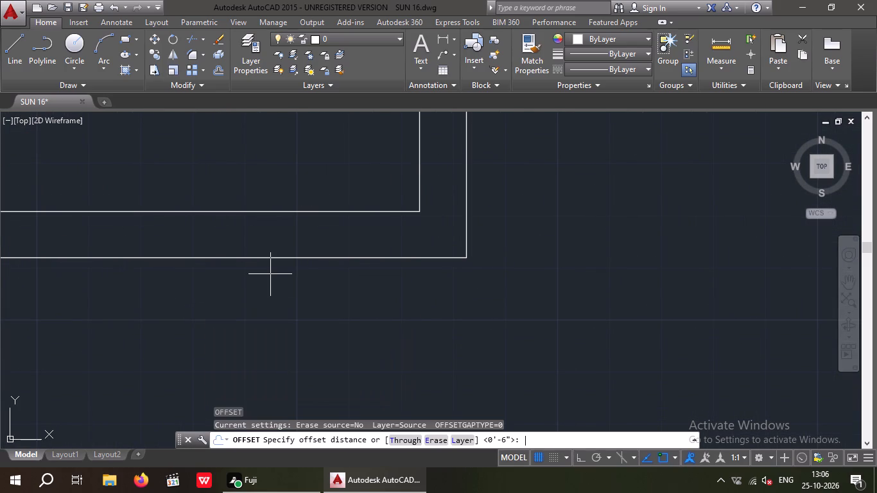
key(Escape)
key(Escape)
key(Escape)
Extend the inner line of the parking's right-hand wall down to the outer line of the bottom wall.
text(EX)
key(space)
key(space)
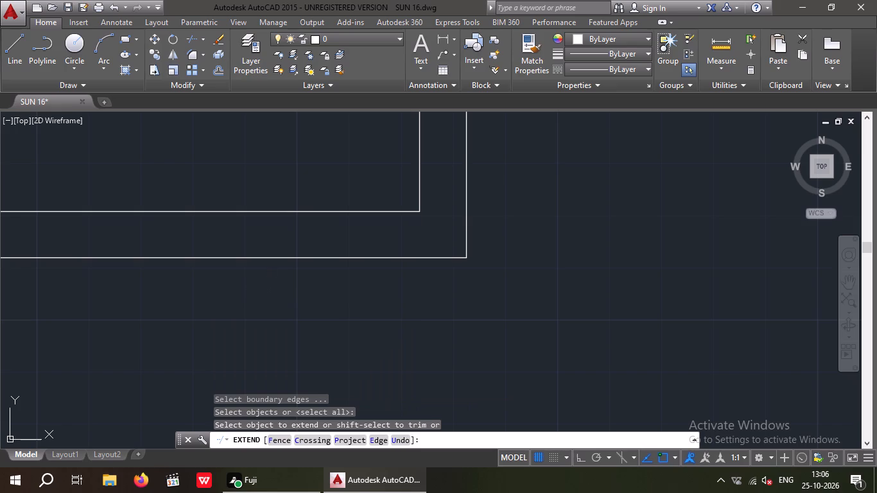
click(419, 187)
key(Escape)
key(Escape)
key(Escape)
key(Escape)
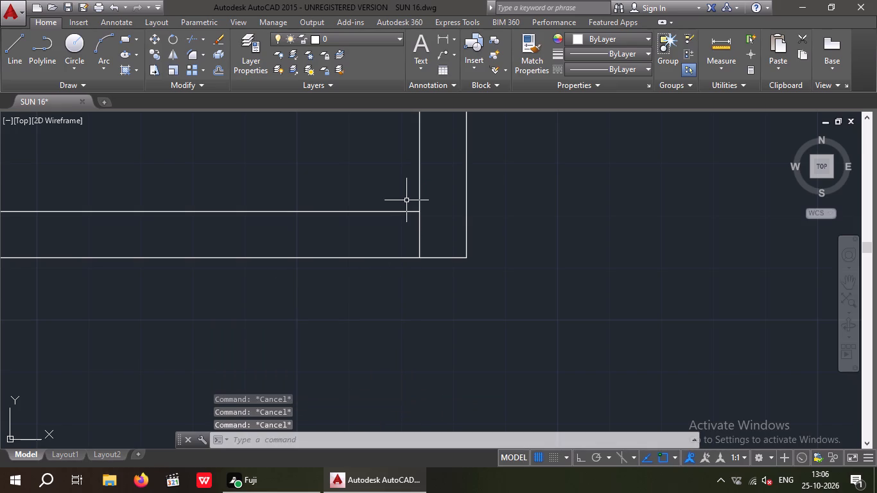
Offset the extended inner wall line 1'6" towards the inside of the parking.
key(o)
key(Return)
key(1)
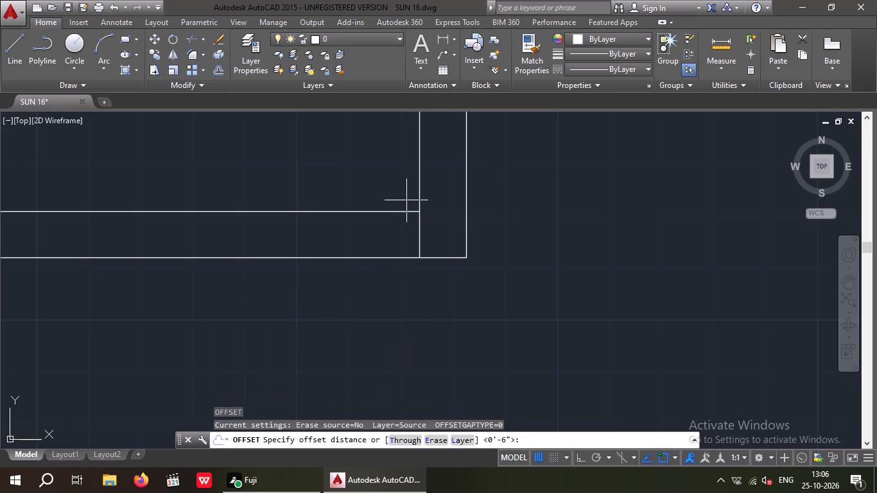
text('6)
key(shift+quotedbl)
key(Return)
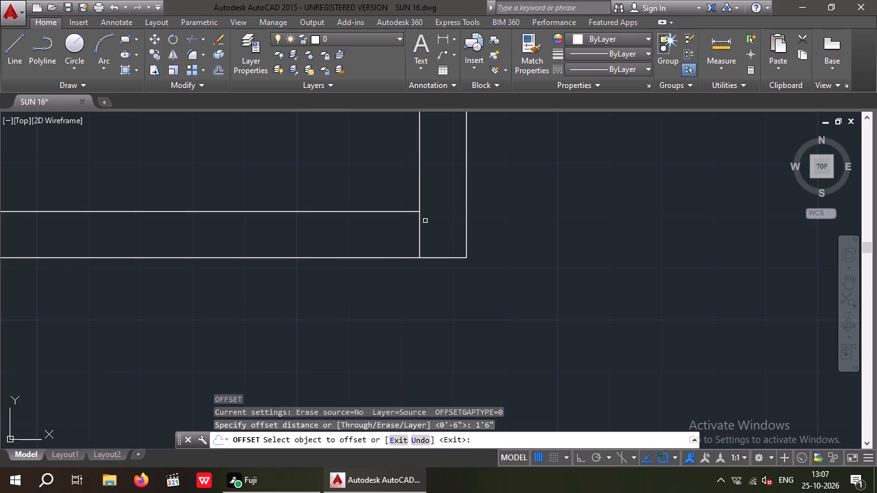
drag(421, 228, 406, 236)
click(385, 243)
key(Escape)
key(Escape)
key(Escape)
Trim the part of the offset line above the bottom wall, keeping only the piece within the wall thickness.
key(t)
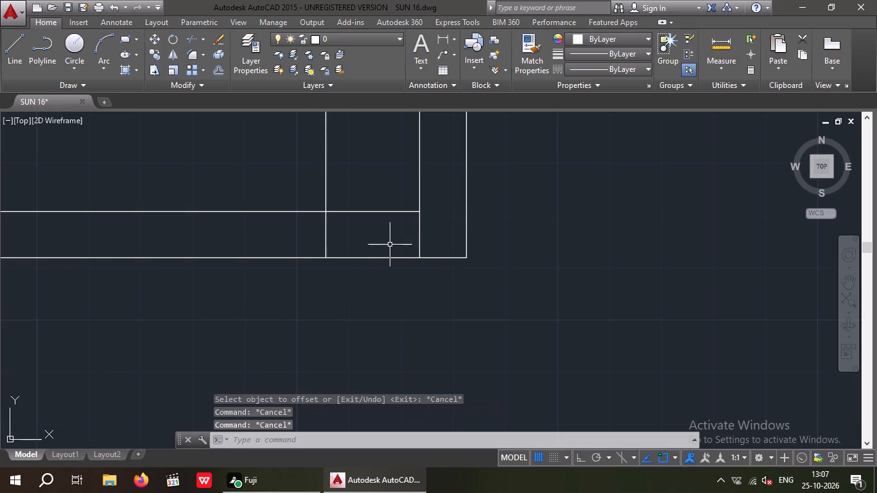
key(r)
key(space)
key(space)
scroll(324, 193, up, 2)
drag(367, 178, 359, 182)
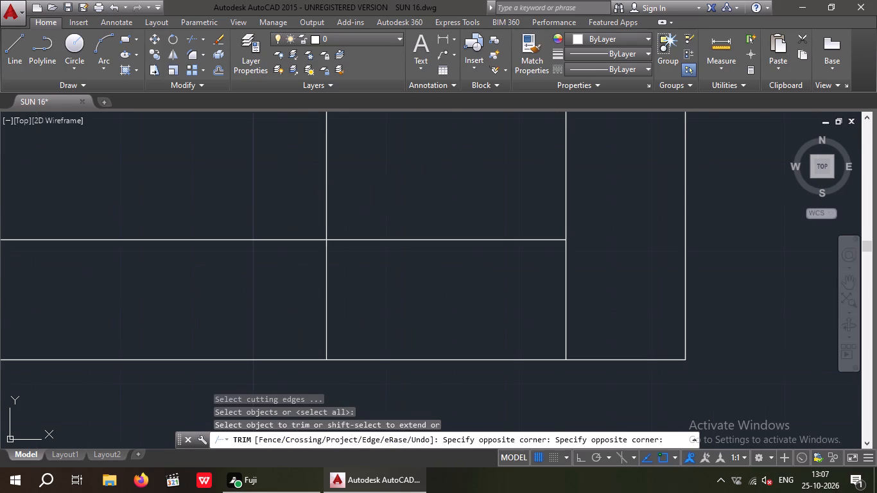
drag(359, 182, 303, 211)
click(302, 211)
scroll(304, 176, down, 4)
middle_drag(320, 253, 353, 291)
key(Escape)
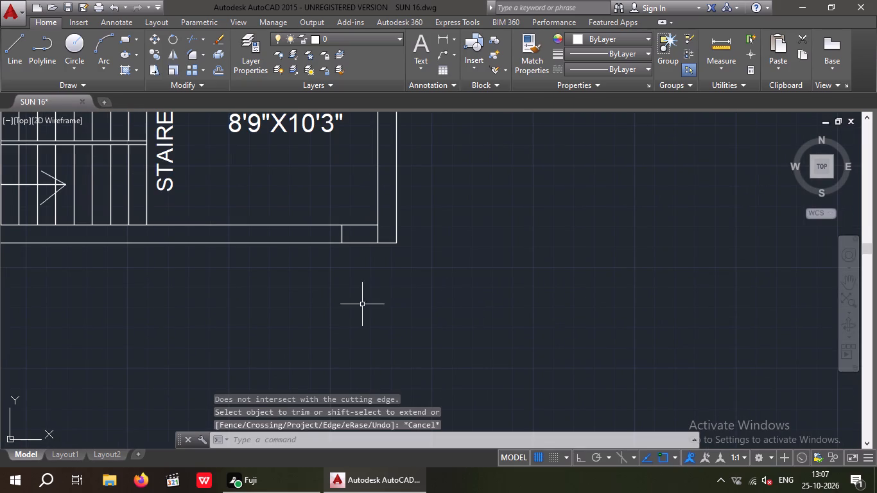
key(Escape)
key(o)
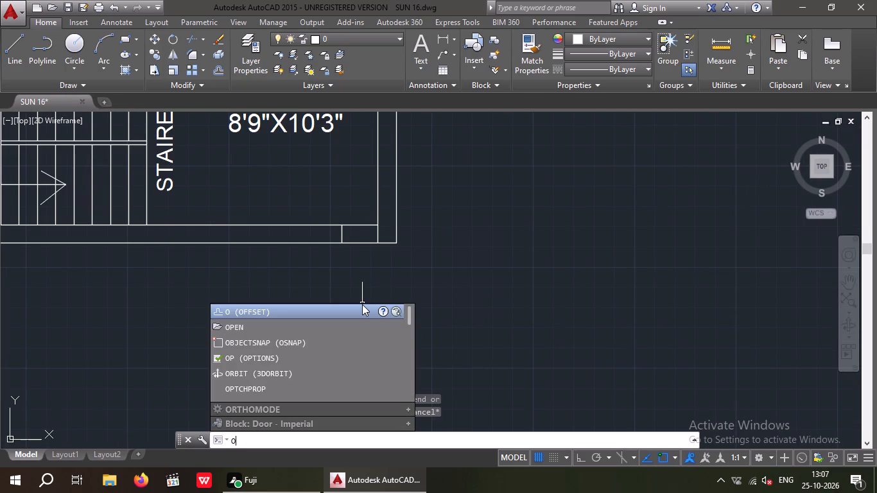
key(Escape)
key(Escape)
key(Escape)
Offset the short line in the parking's bottom wall 5' towards the staircase.
key(o)
key(Return)
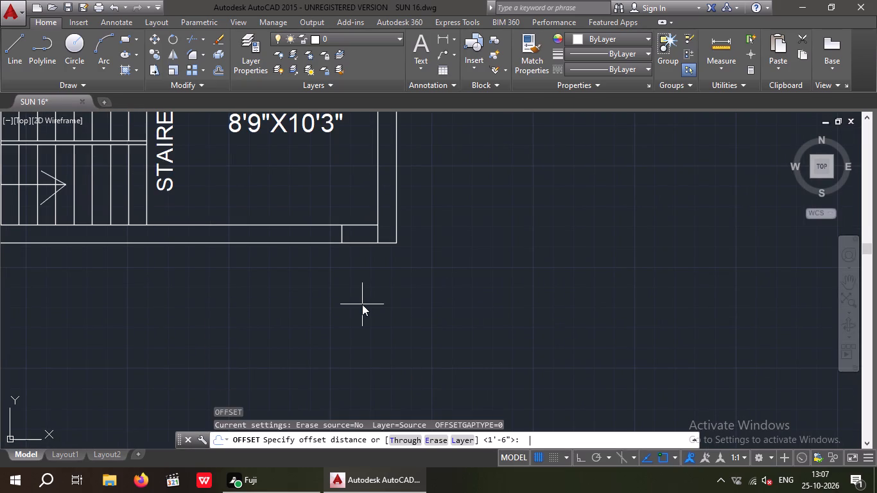
text(5')
key(Return)
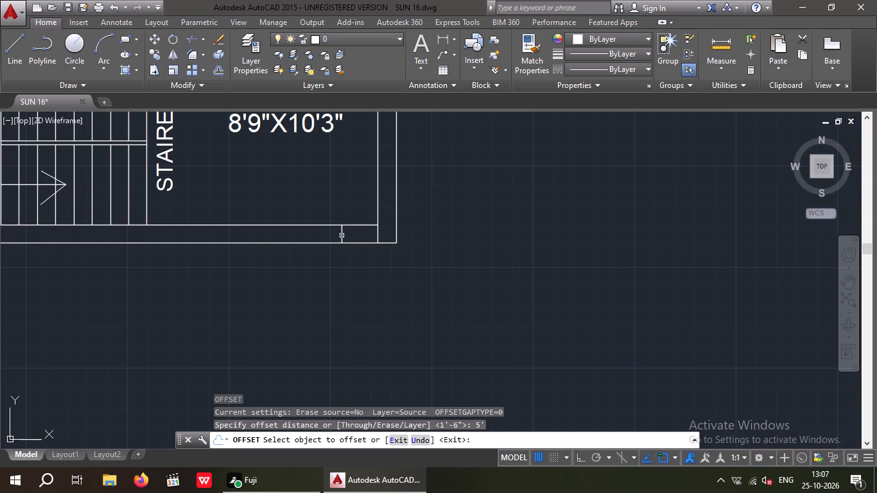
drag(340, 236, 305, 246)
click(170, 282)
scroll(176, 289, down, 1)
middle_drag(185, 305, 197, 359)
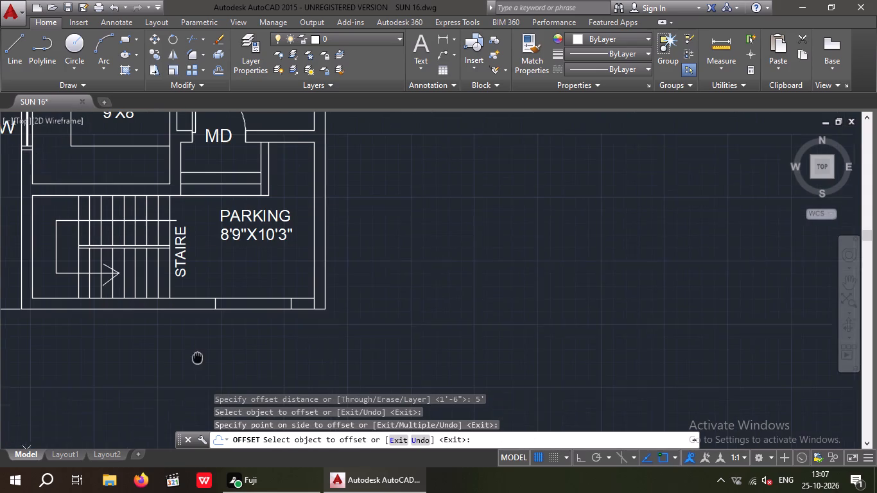
middle_drag(197, 359, 197, 364)
key(Escape)
key(Escape)
key(Escape)
key(Escape)
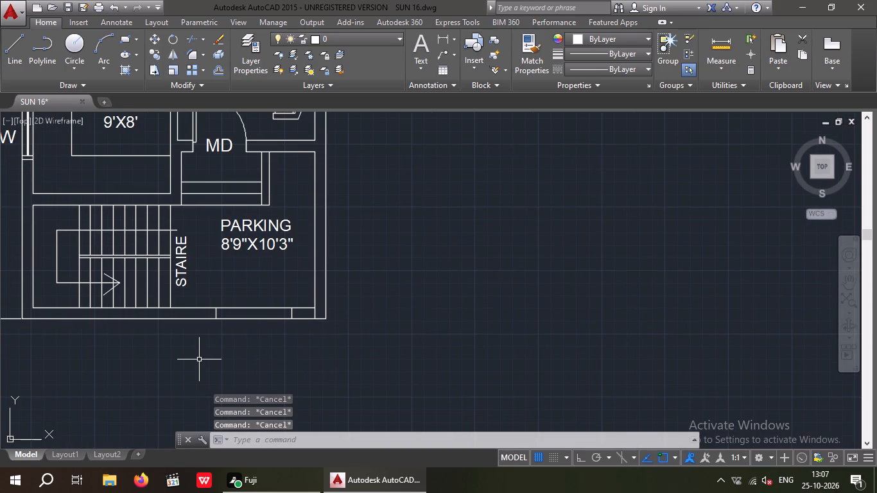
Trim the extended inner wall line where it crosses the bottom wall at the parking's lower right-hand corner.
text(TR)
key(space)
key(space)
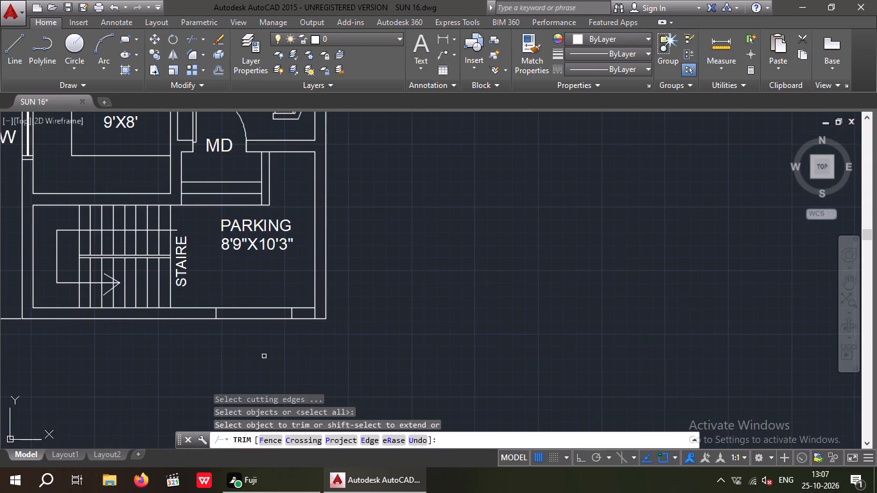
scroll(322, 324, up, 3)
drag(302, 268, 265, 295)
click(263, 295)
Trim both bottom wall lines between the two short cross lines to form a 5' opening in the parking's front wall.
scroll(263, 294, down, 2)
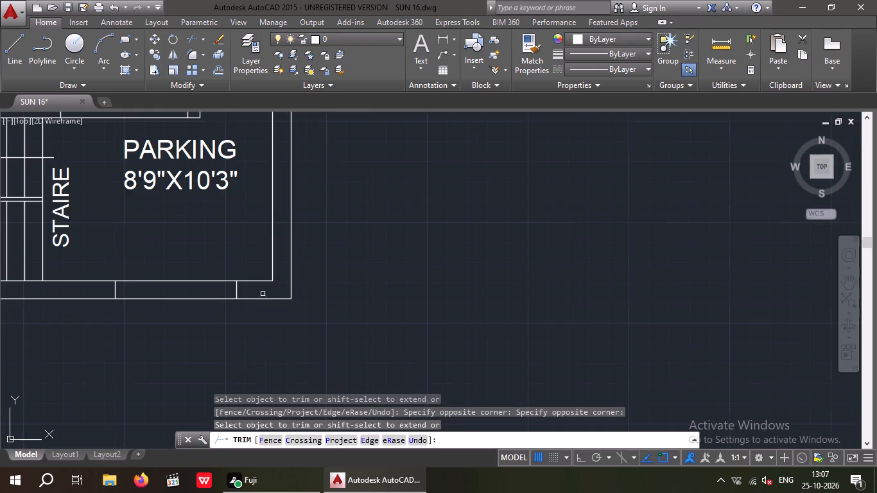
drag(220, 350, 195, 331)
click(166, 271)
scroll(166, 272, down, 3)
middle_drag(171, 307, 182, 315)
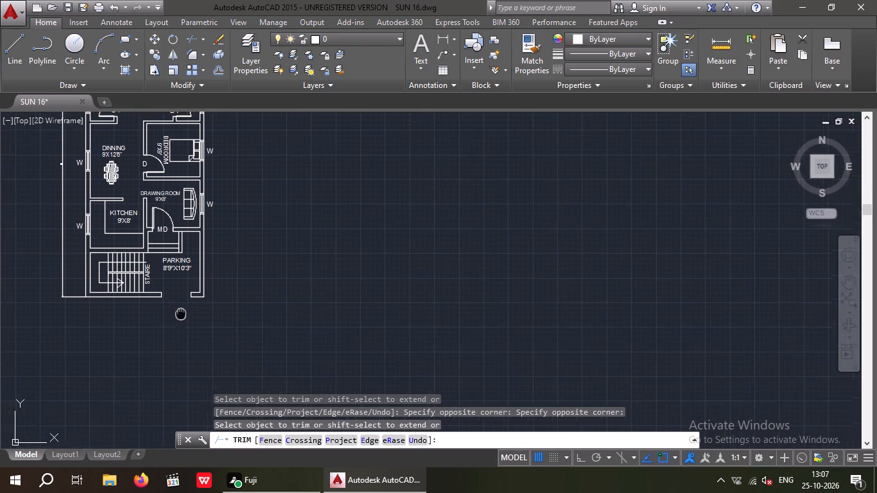
middle_drag(182, 315, 220, 329)
key(Escape)
key(Escape)
Draw a line across the parking's front opening, joining the midpoints of the two wall ends.
key(l)
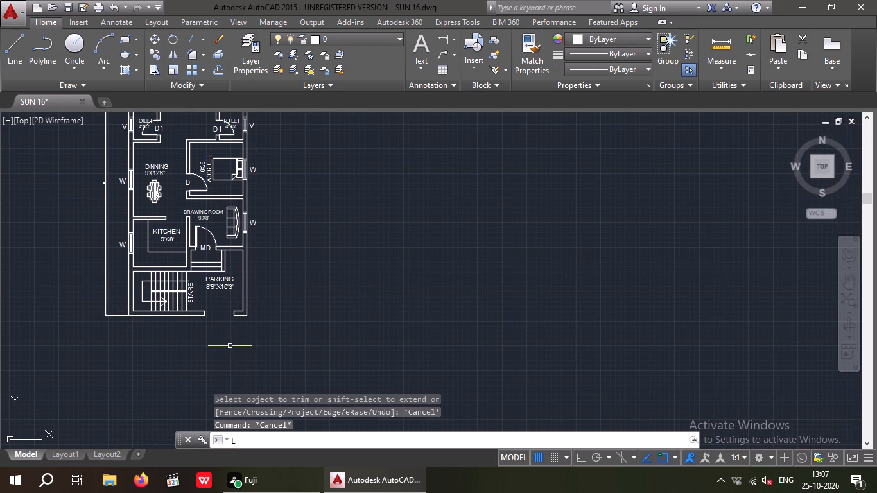
key(space)
scroll(194, 331, up, 3)
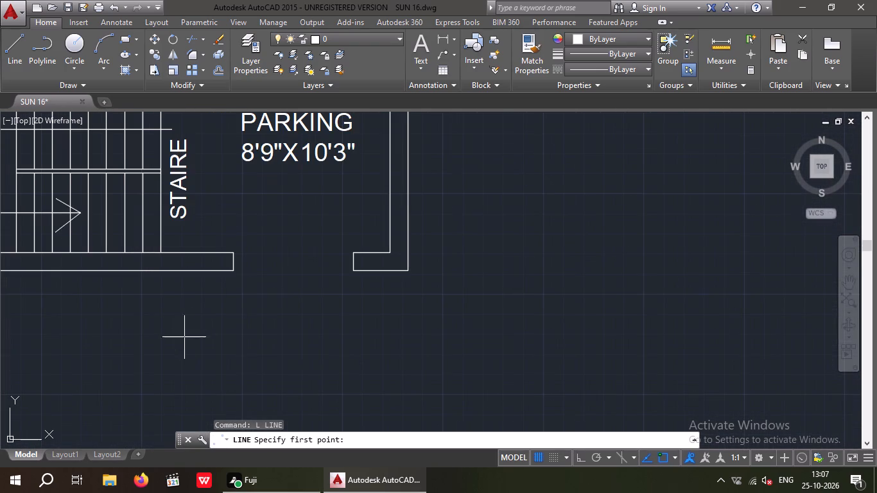
scroll(241, 284, up, 2)
drag(218, 230, 234, 232)
click(524, 227)
key(Escape)
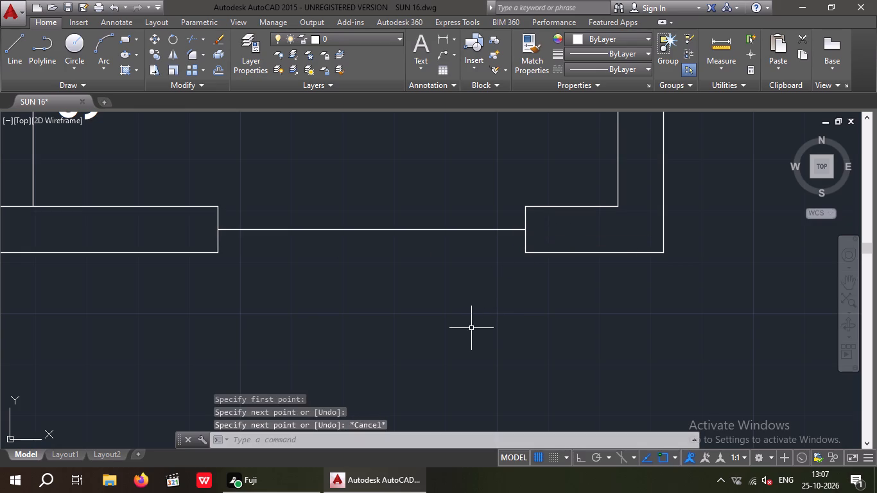
key(Escape)
Add the text GATE with a height of 8" just above the line across the parking opening.
middle_drag(462, 329, 455, 383)
click(411, 39)
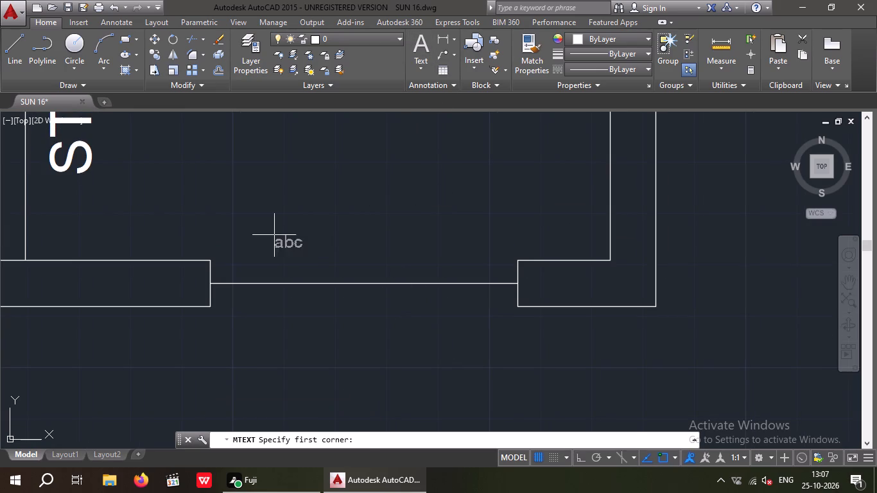
drag(224, 229, 251, 250)
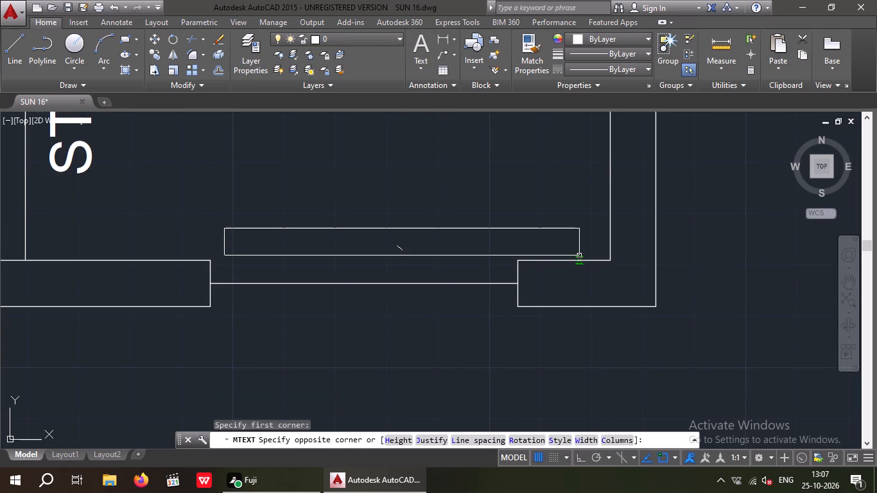
click(724, 277)
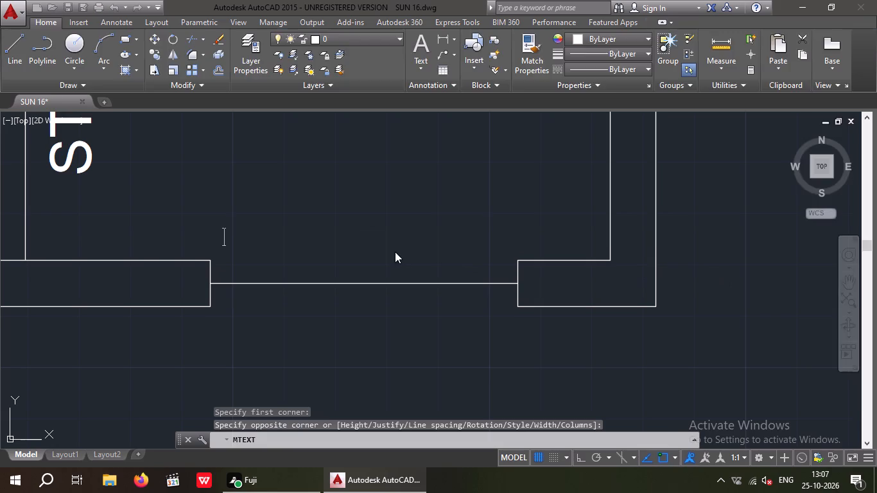
click(148, 55)
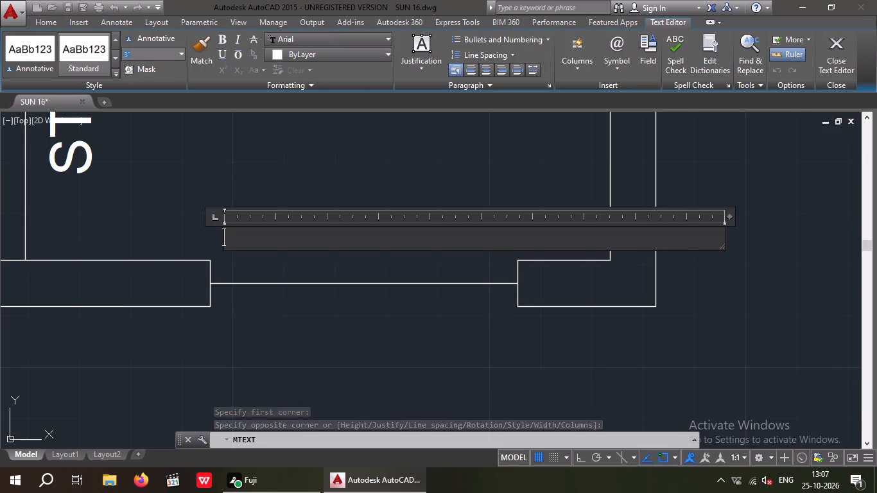
text(8")
key(Return)
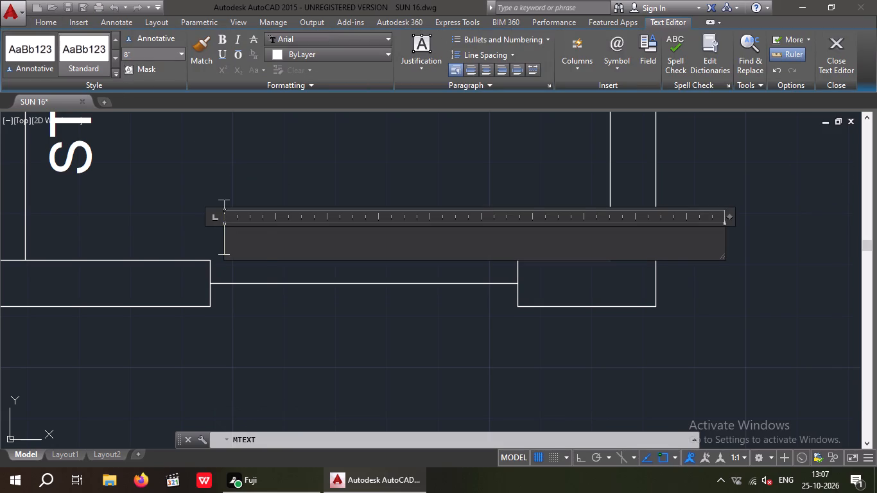
key(g)
text(ATE)
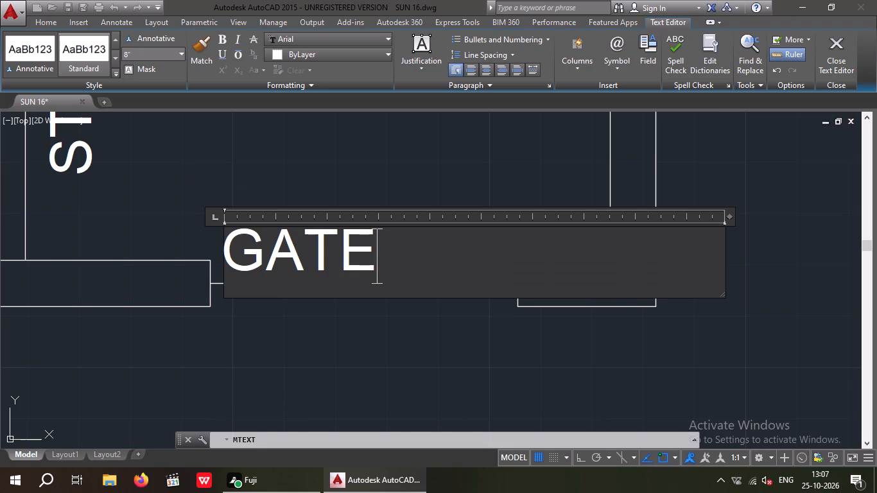
click(189, 173)
Move the GATE label horizontally so it sits centred above the gate line.
scroll(229, 261, up, 4)
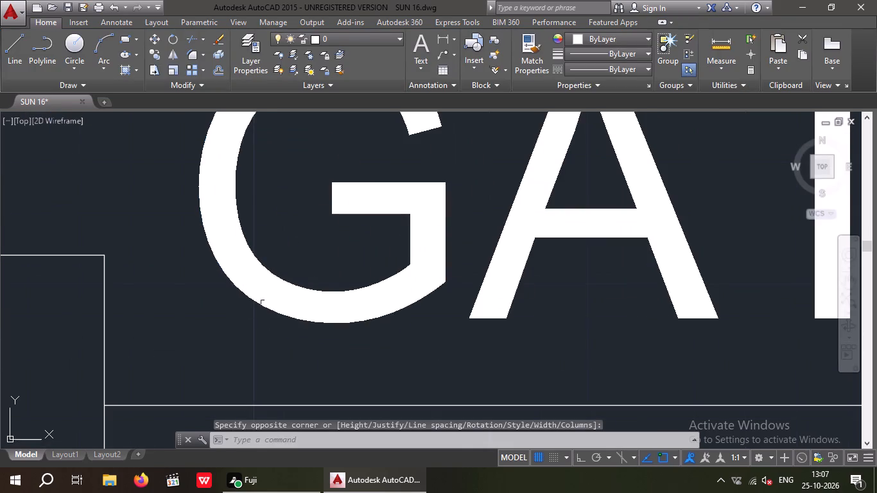
drag(291, 345, 262, 302)
click(237, 233)
scroll(236, 238, down, 4)
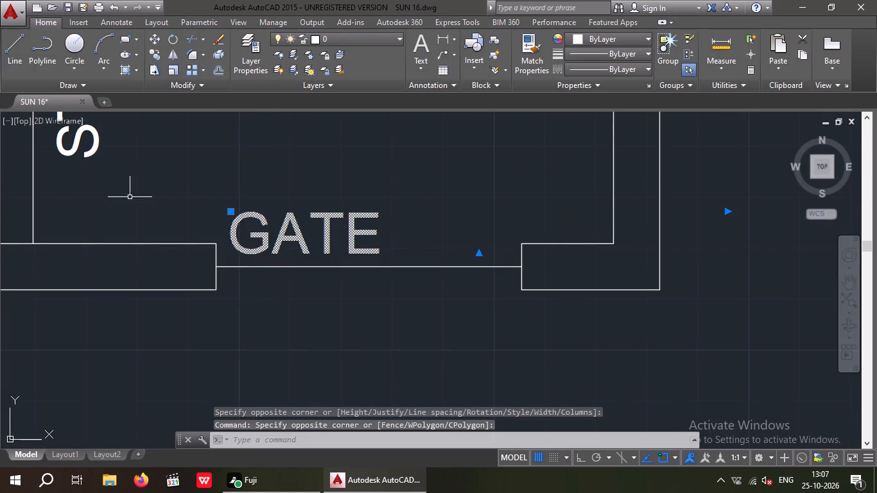
click(157, 39)
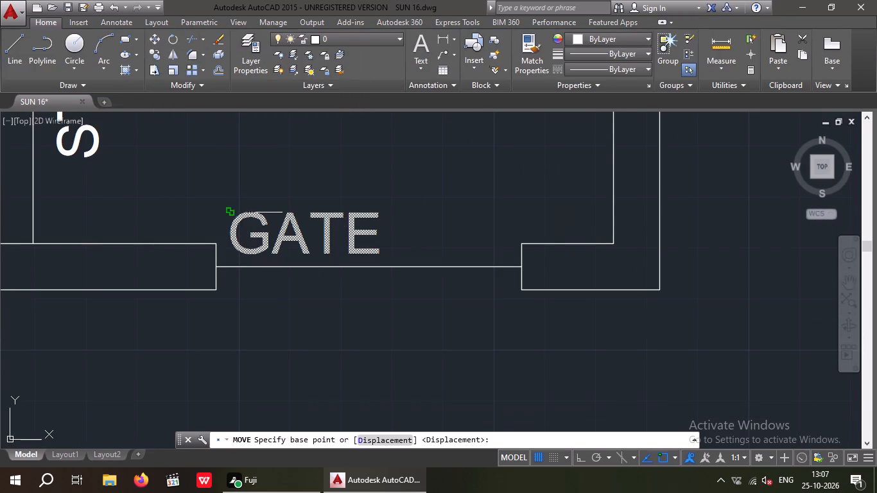
click(236, 249)
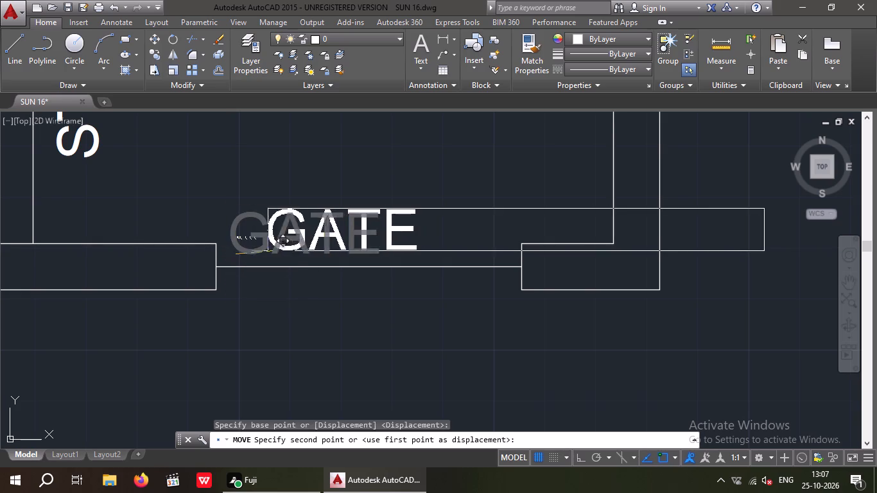
click(303, 254)
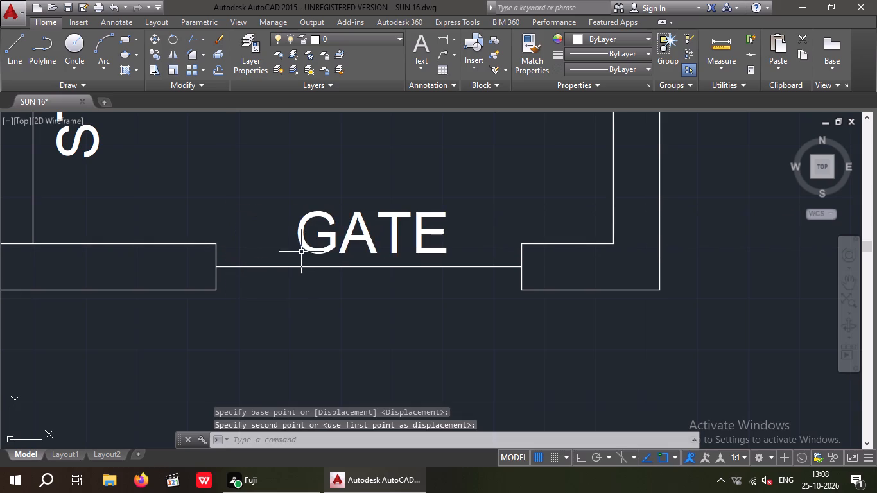
scroll(299, 236, down, 2)
key(Escape)
key(Escape)
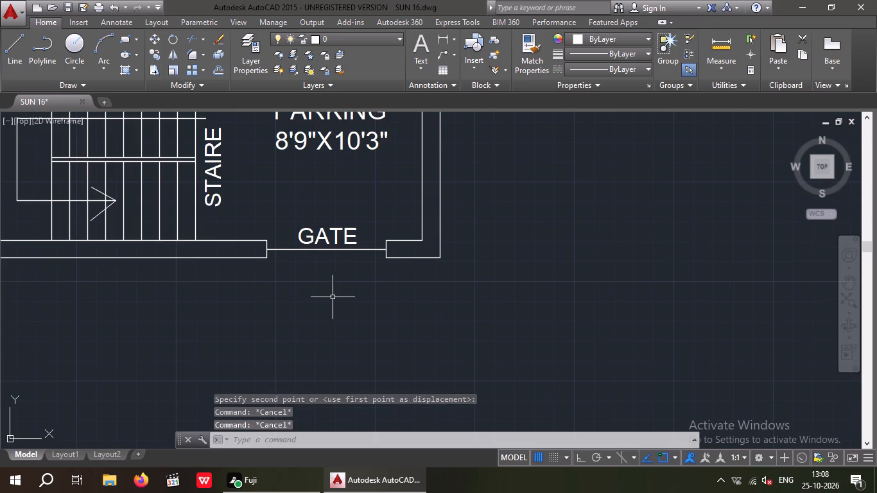
key(Escape)
key(Escape)
On the unlabelled plan copy, draw a diagonal line joining the inner and outer wall corners at its upper-left corner.
scroll(333, 297, down, 2)
middle_drag(382, 305, 243, 310)
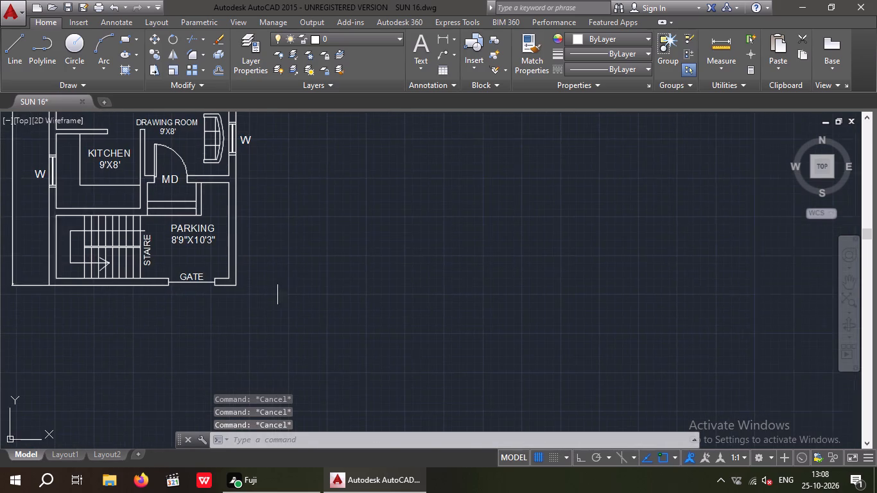
scroll(290, 277, down, 1)
middle_drag(293, 290, 291, 320)
scroll(315, 268, down, 1)
middle_drag(318, 280, 306, 321)
middle_drag(318, 307, 143, 331)
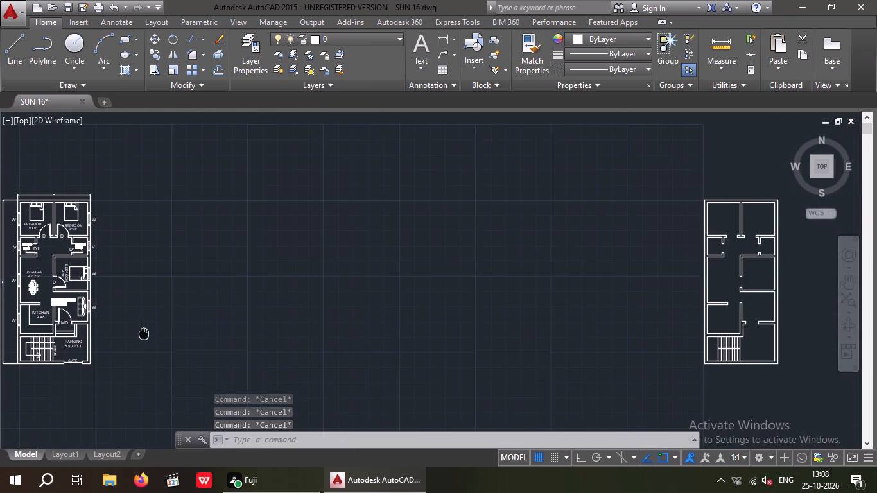
middle_drag(352, 327, 0, 331)
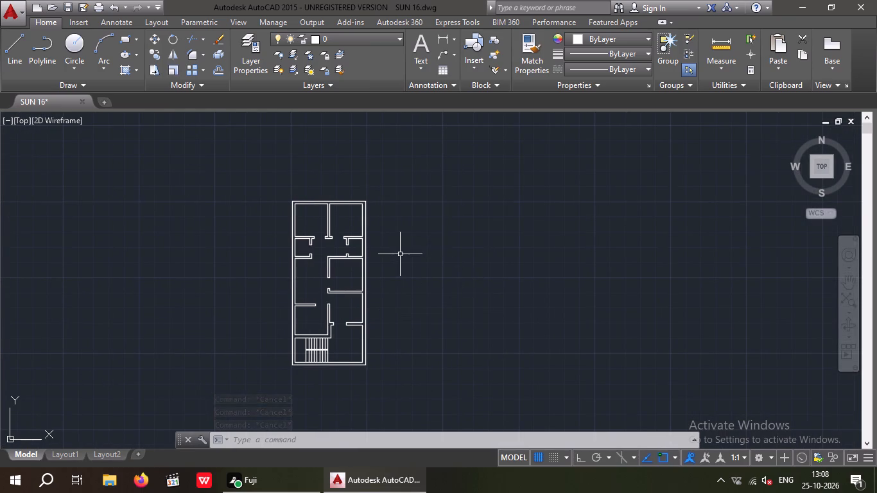
scroll(295, 211, up, 3)
middle_drag(352, 261, 293, 340)
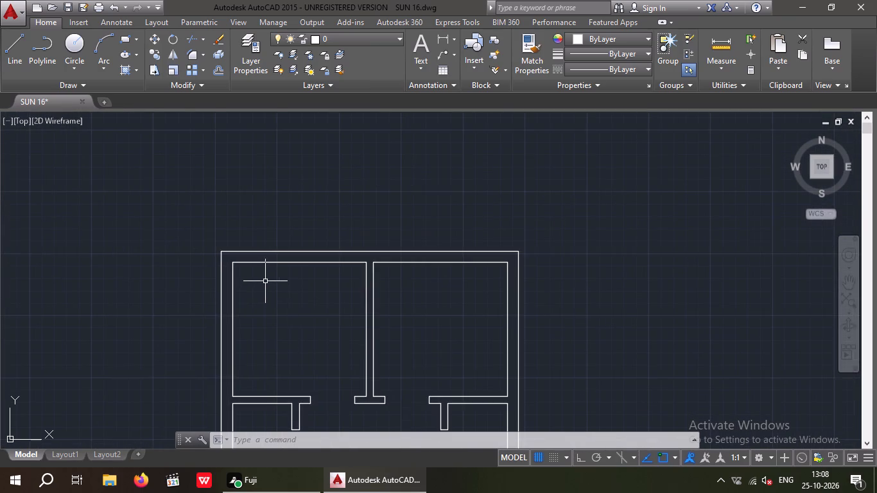
scroll(265, 278, up, 1)
key(l)
key(space)
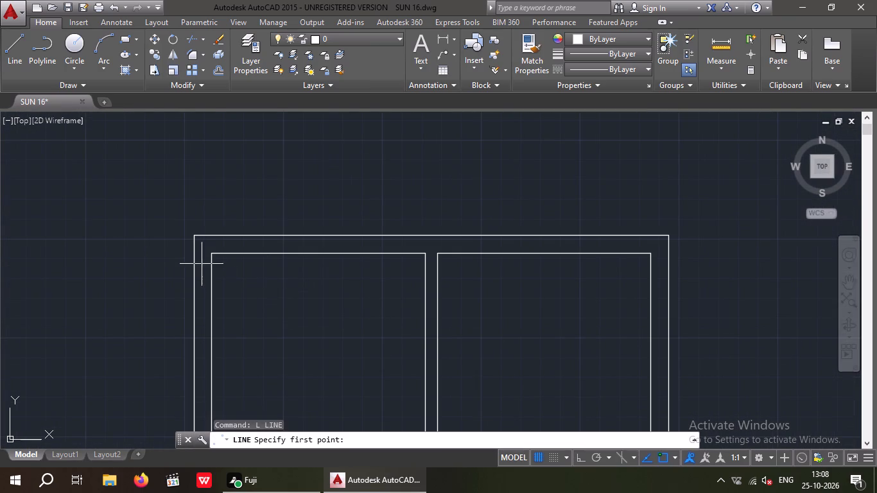
click(209, 251)
scroll(192, 232, up, 3)
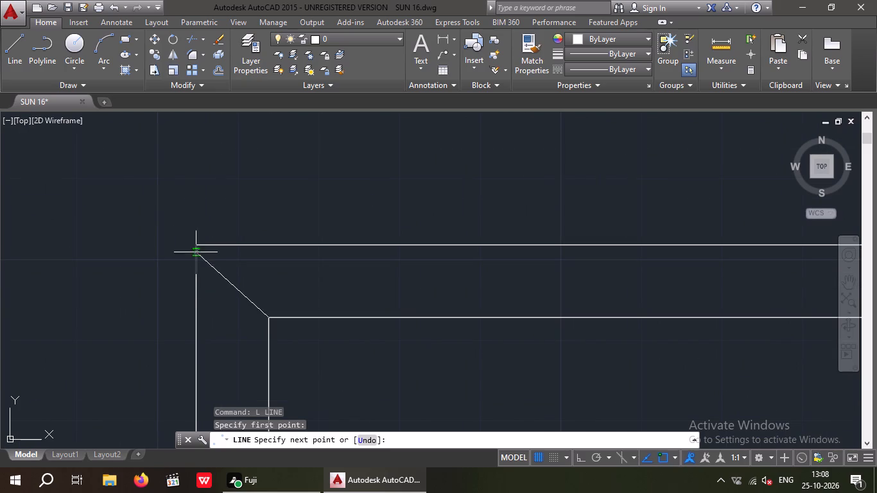
click(194, 246)
key(space)
With Ortho on, draw a horizontal centre line through the top wall from the diagonal's midpoint to beyond the right-hand outer wall.
key(space)
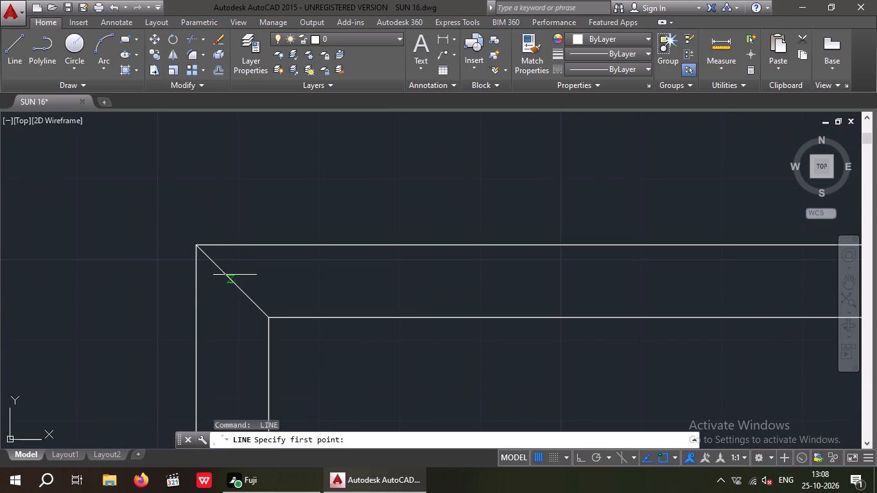
click(234, 281)
middle_drag(430, 266, 126, 291)
scroll(254, 293, down, 2)
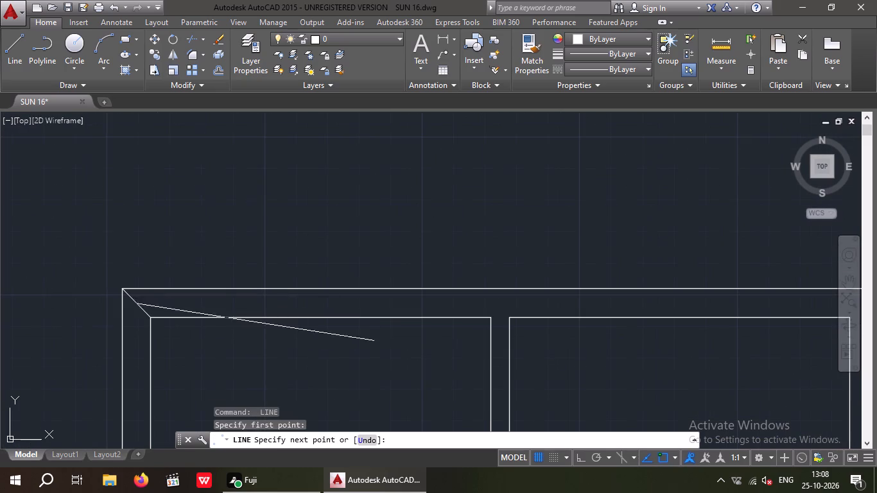
click(580, 457)
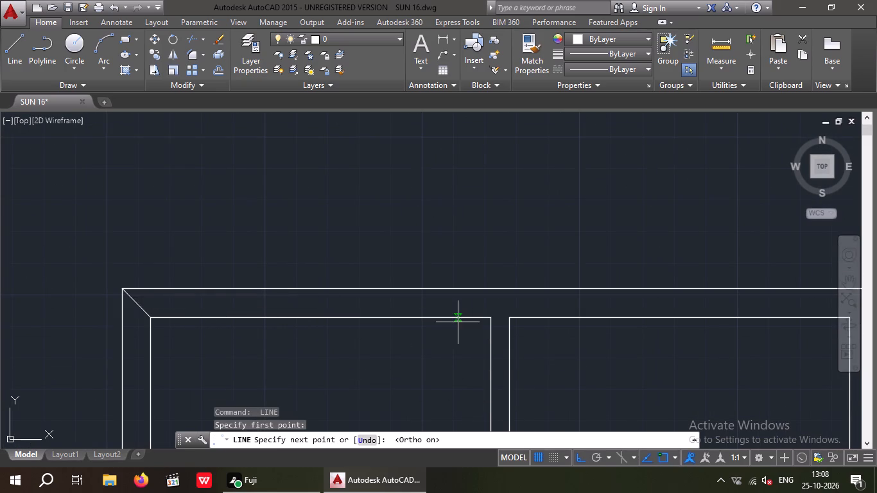
middle_drag(458, 322, 222, 321)
scroll(271, 309, down, 2)
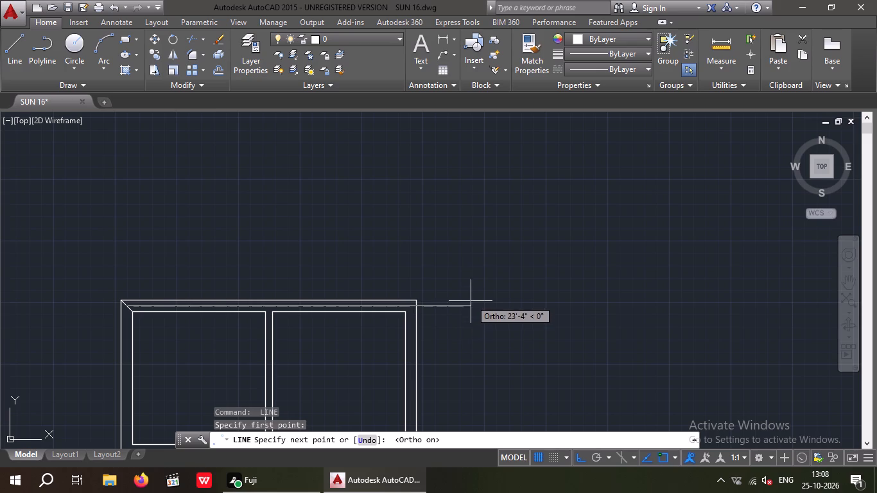
scroll(471, 313, up, 2)
click(503, 301)
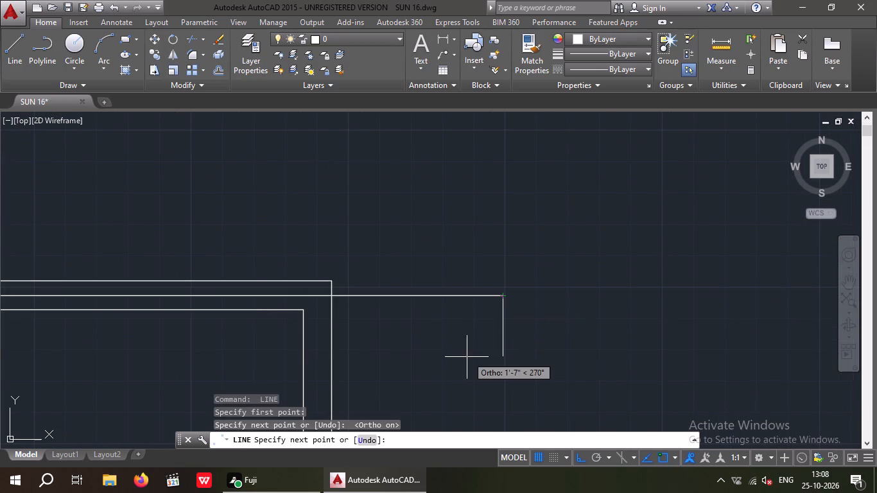
key(space)
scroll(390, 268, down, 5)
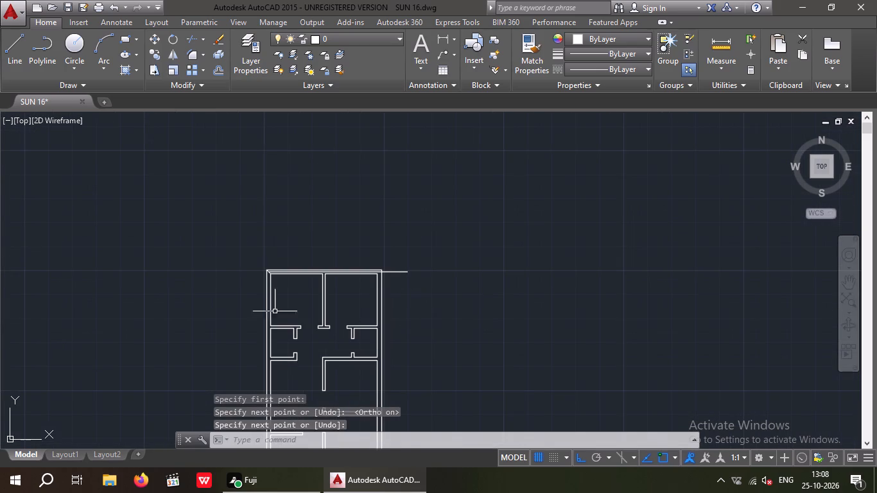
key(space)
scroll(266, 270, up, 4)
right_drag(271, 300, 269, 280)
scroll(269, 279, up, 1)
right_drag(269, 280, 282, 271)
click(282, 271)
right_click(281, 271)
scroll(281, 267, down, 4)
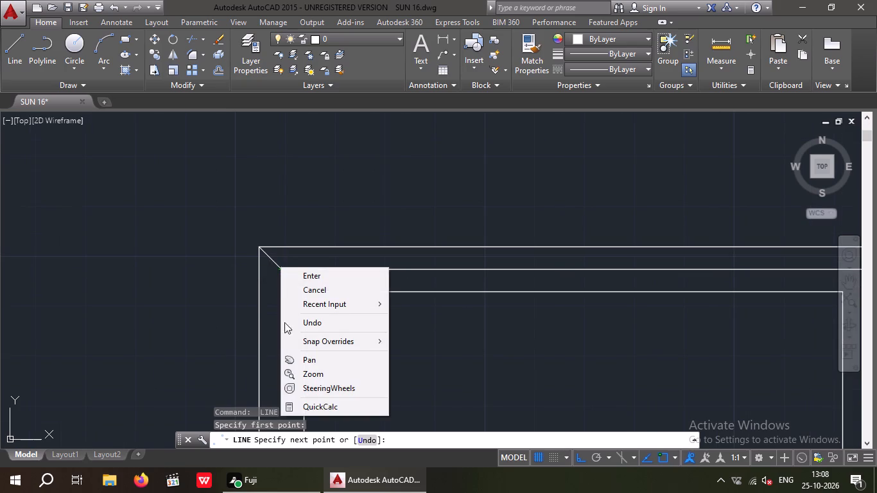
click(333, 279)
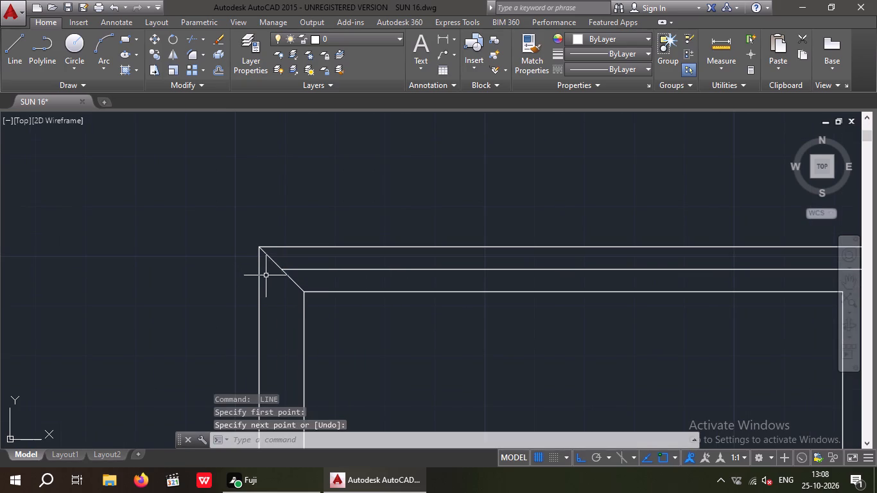
Draw a vertical centre line about 48' long through the left-hand wall from the diagonal's midpoint to below the bottom wall.
key(space)
click(284, 272)
scroll(250, 360, down, 1)
middle_drag(250, 360, 248, 359)
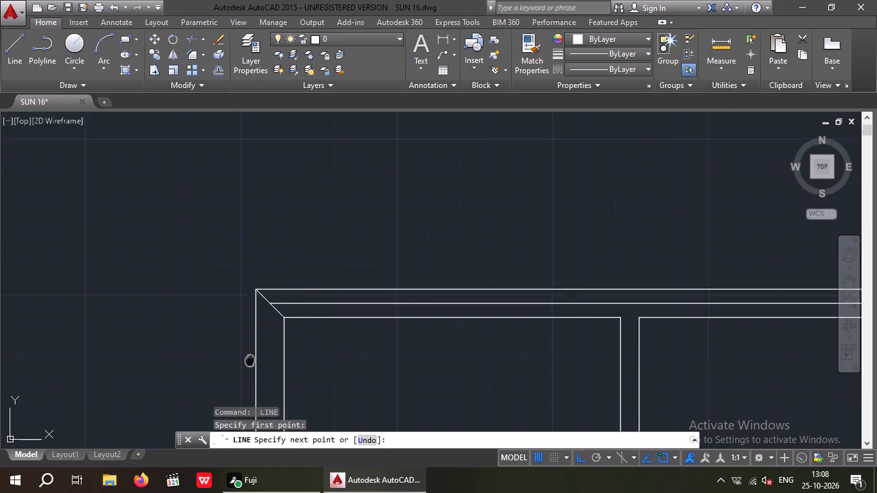
middle_drag(248, 359, 210, 209)
scroll(212, 201, down, 2)
middle_drag(260, 320, 248, 179)
scroll(248, 227, down, 3)
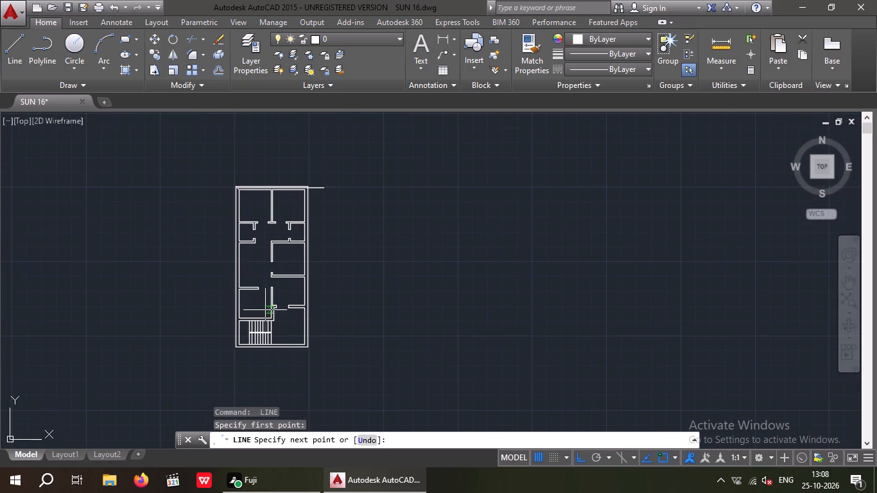
scroll(235, 362, up, 3)
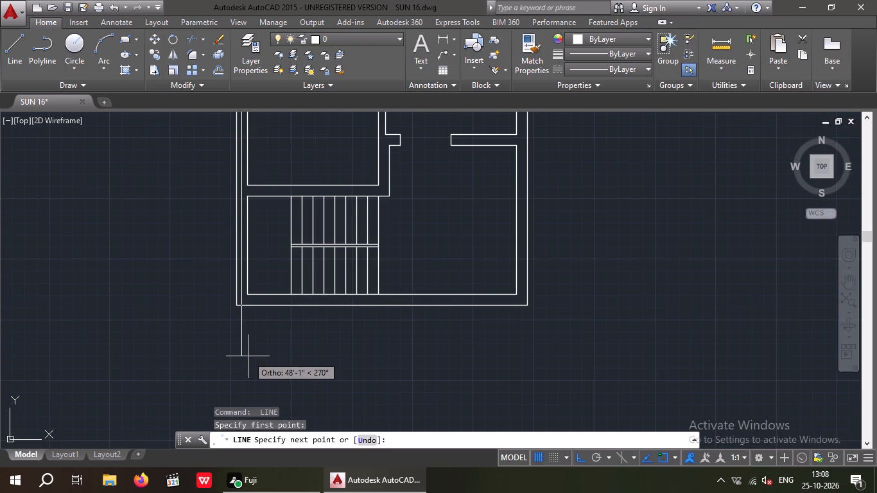
click(248, 350)
key(space)
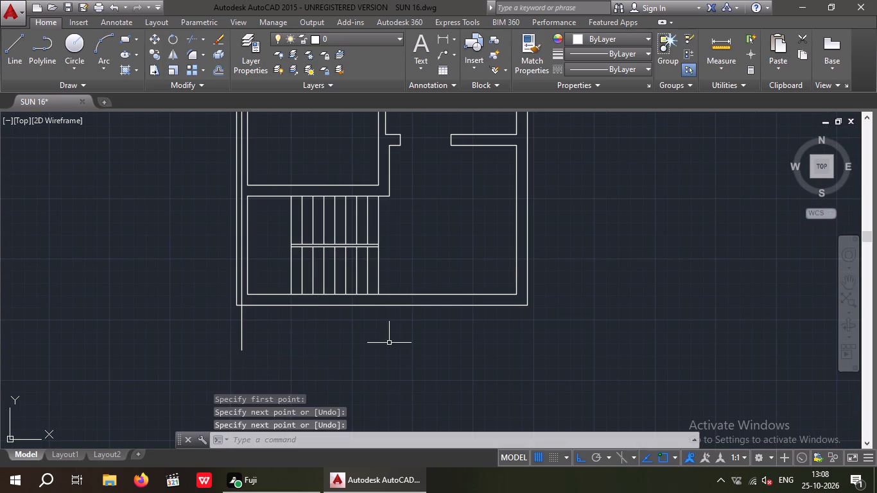
Draw a short horizontal line joining the two faces of the middle vertical wall where it meets the top wall.
middle_drag(388, 343, 331, 440)
scroll(347, 403, down, 3)
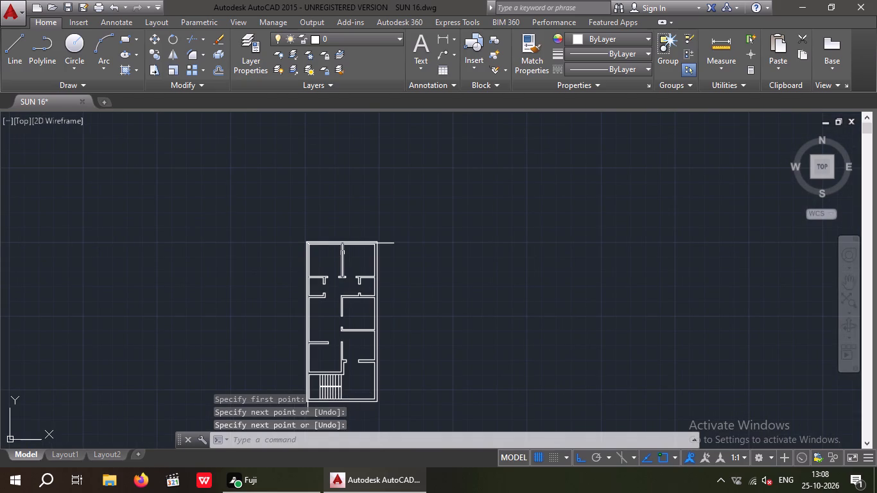
key(space)
scroll(340, 247, up, 4)
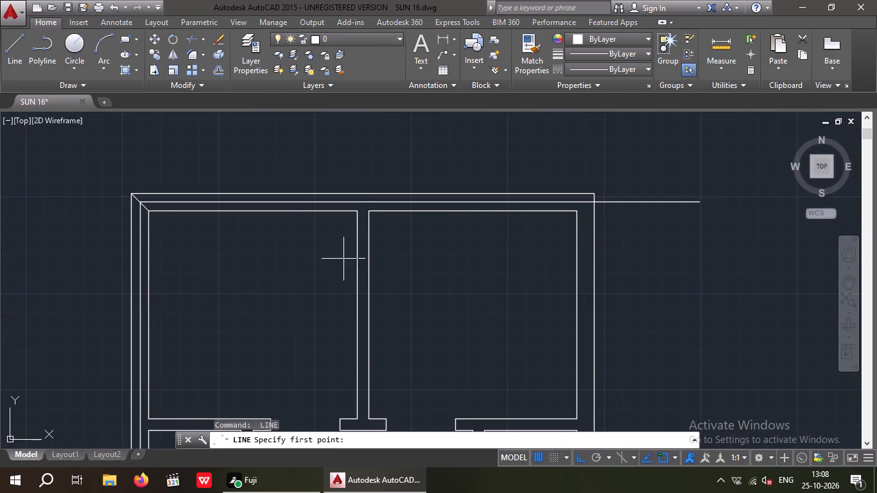
scroll(355, 214, up, 2)
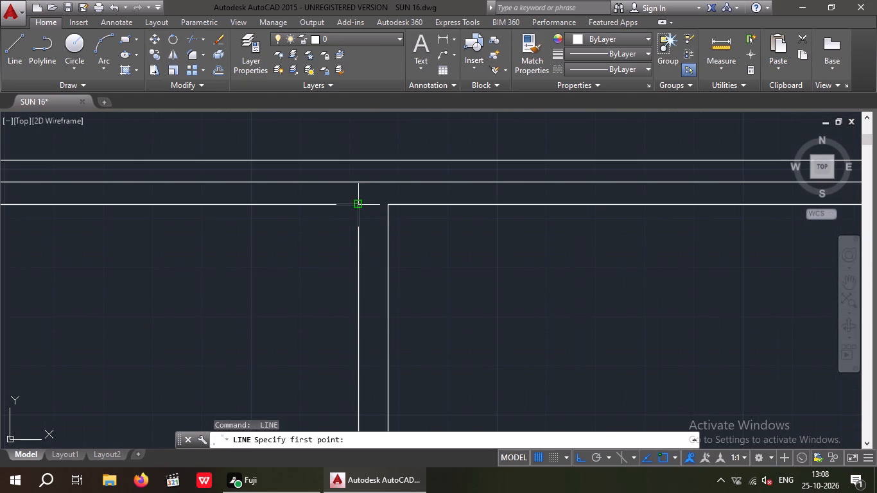
click(360, 202)
click(385, 206)
key(space)
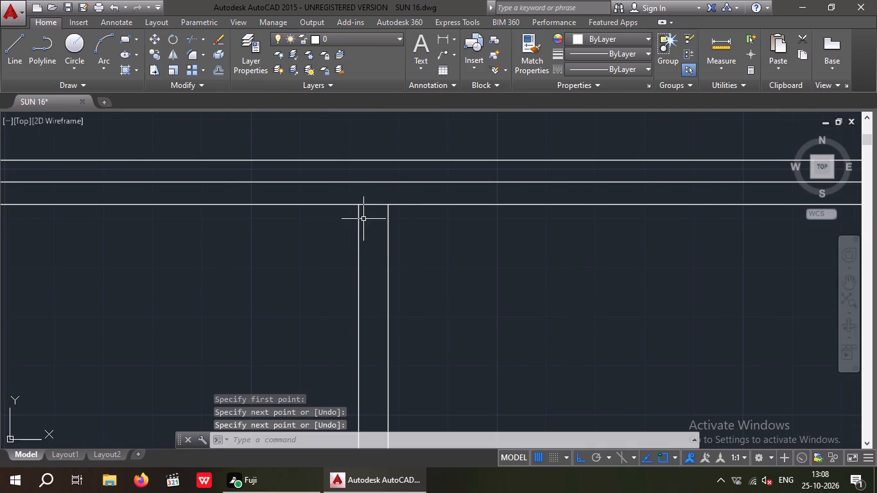
Draw a vertical centre line through the middle wall from the short line's midpoint to below the bottom wall.
key(space)
click(371, 206)
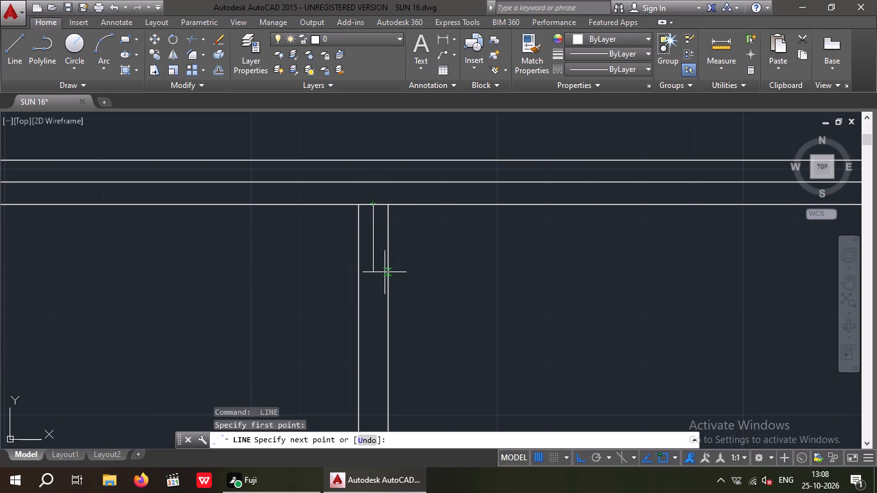
middle_drag(384, 273, 311, 126)
scroll(309, 124, down, 3)
middle_drag(329, 290, 325, 100)
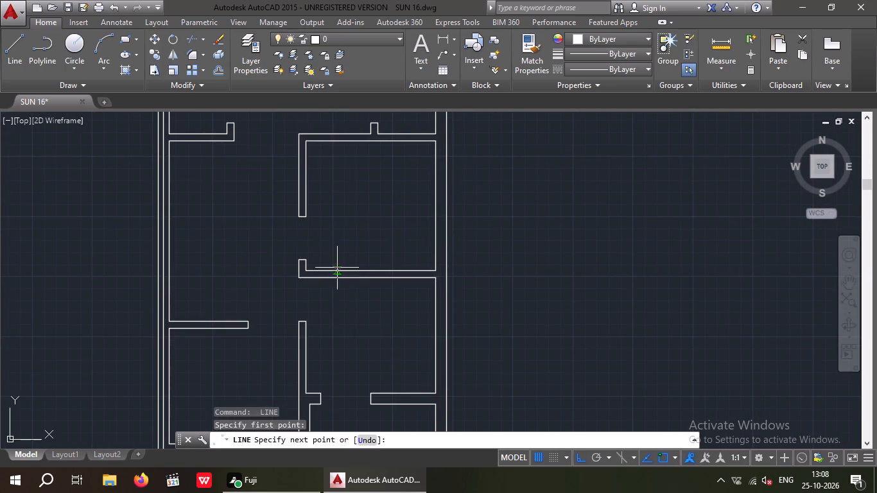
middle_drag(331, 301, 328, 137)
middle_drag(316, 384, 308, 151)
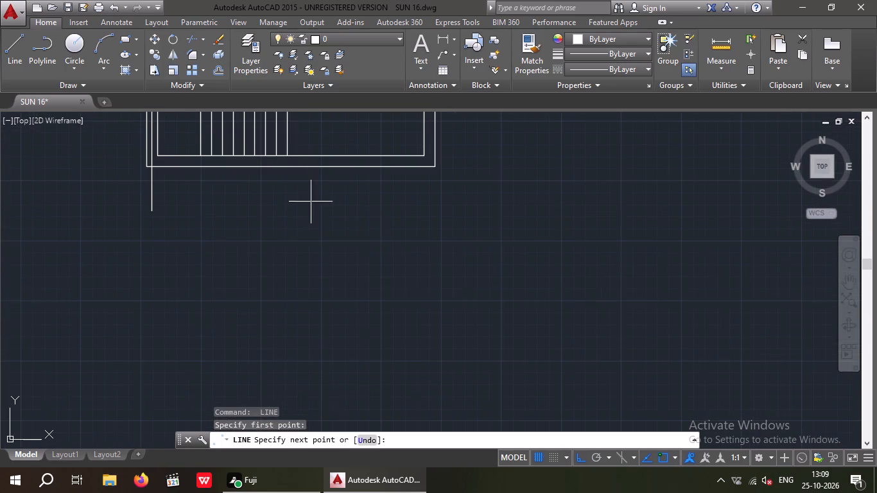
click(290, 209)
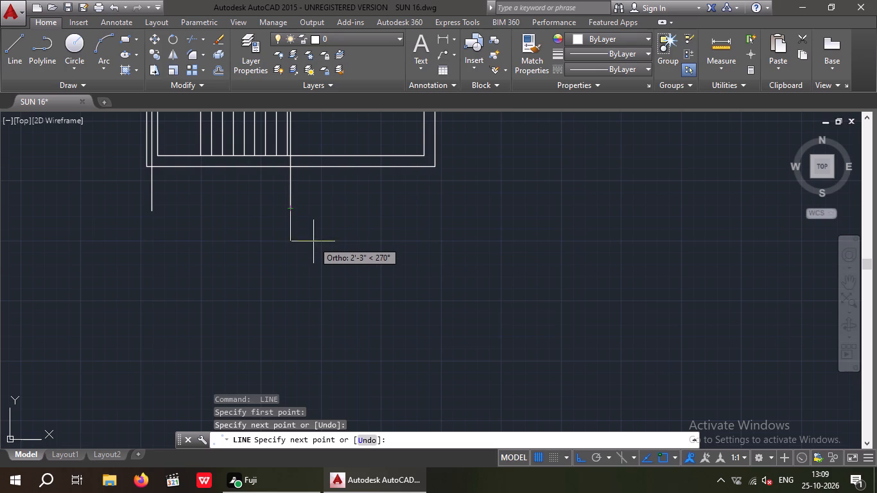
key(space)
Draw a diagonal line joining the inner and outer wall corners at the plan copy's upper-right corner.
scroll(278, 259, down, 2)
middle_drag(279, 259, 261, 376)
middle_drag(367, 184, 361, 298)
key(space)
scroll(314, 209, up, 4)
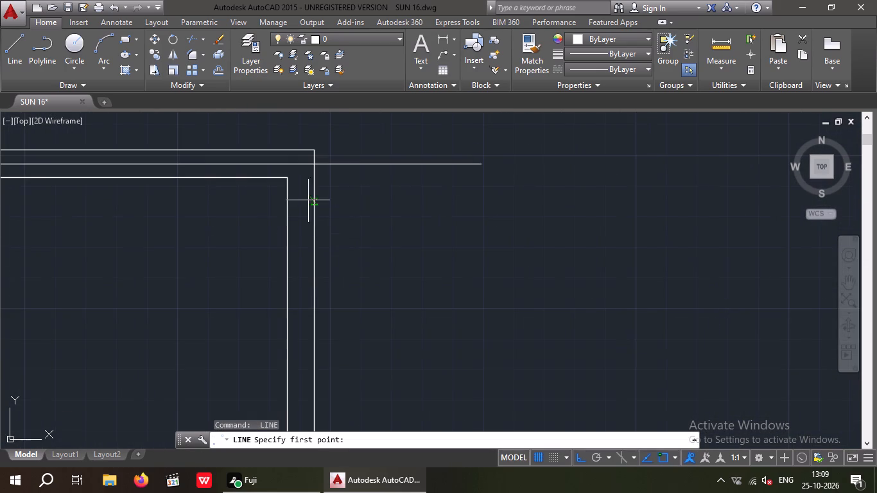
drag(290, 177, 298, 164)
click(313, 149)
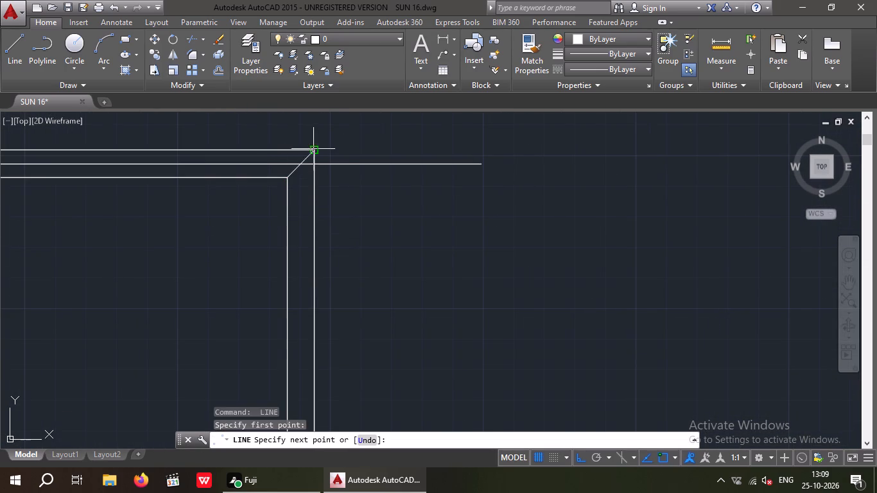
key(space)
Draw a vertical centre line about 48' long through the right-hand wall from the diagonal's midpoint to below the bottom wall.
key(space)
click(300, 166)
scroll(304, 162, down, 3)
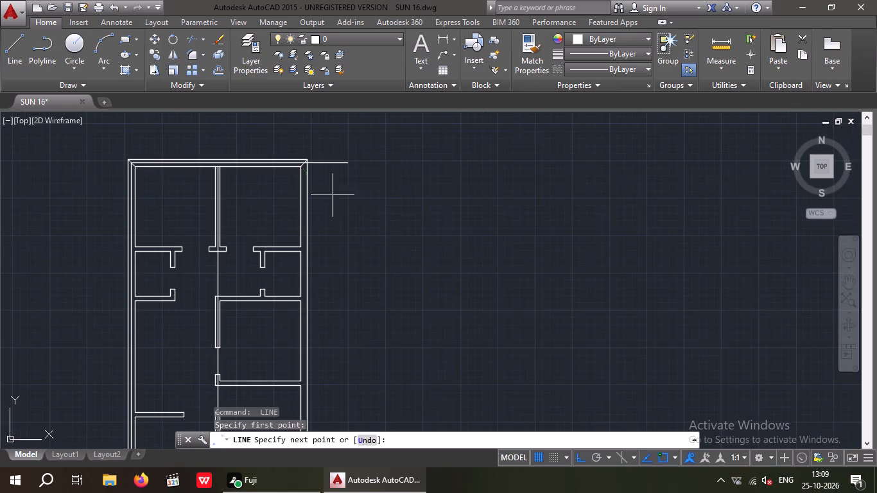
middle_drag(342, 227, 343, 97)
scroll(343, 128, down, 2)
scroll(329, 257, up, 3)
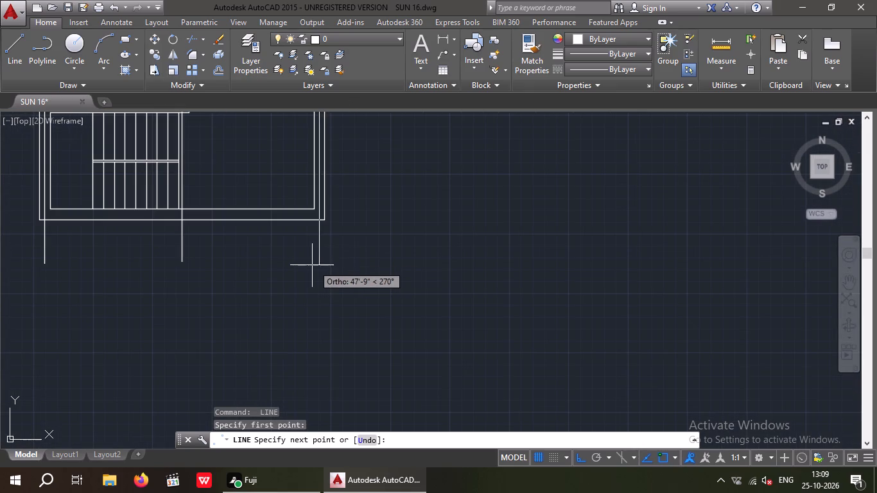
click(314, 261)
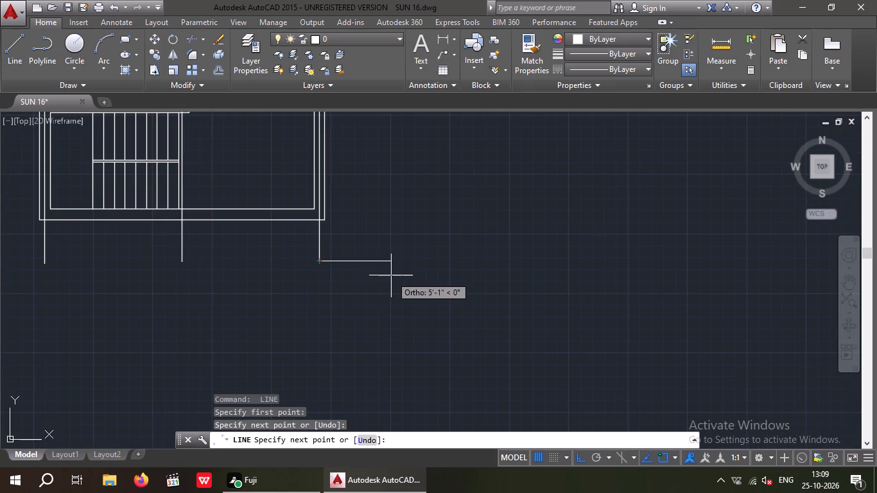
key(space)
Draw a short vertical line closing the left end of the cross wall below the two top rooms.
middle_drag(373, 272, 381, 365)
scroll(366, 242, down, 1)
middle_drag(379, 276, 397, 435)
middle_drag(388, 267, 397, 316)
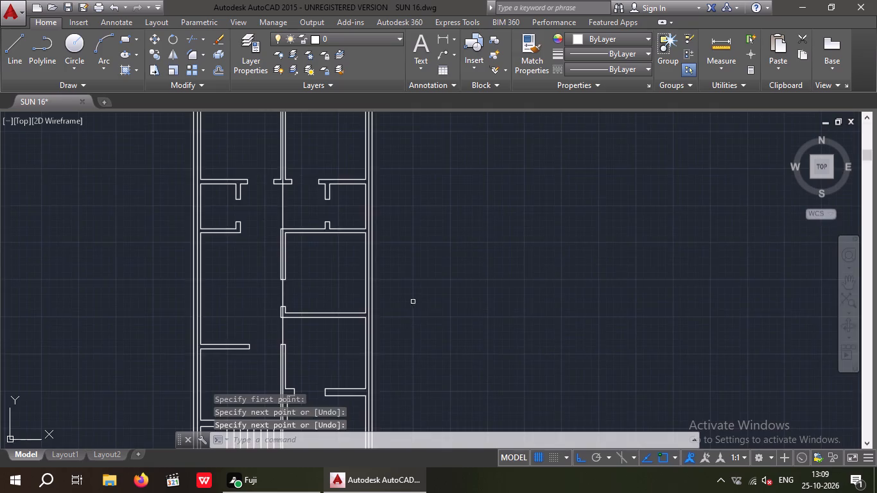
scroll(413, 300, down, 1)
middle_drag(413, 300, 423, 376)
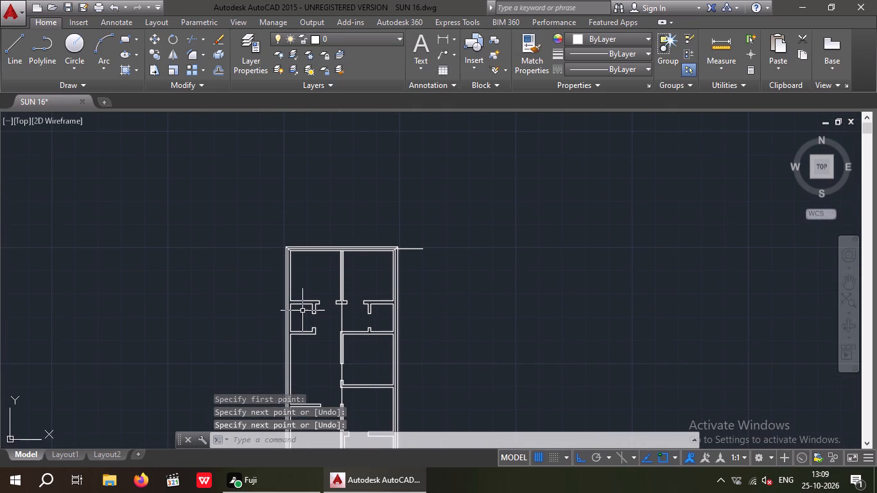
middle_drag(300, 300, 283, 234)
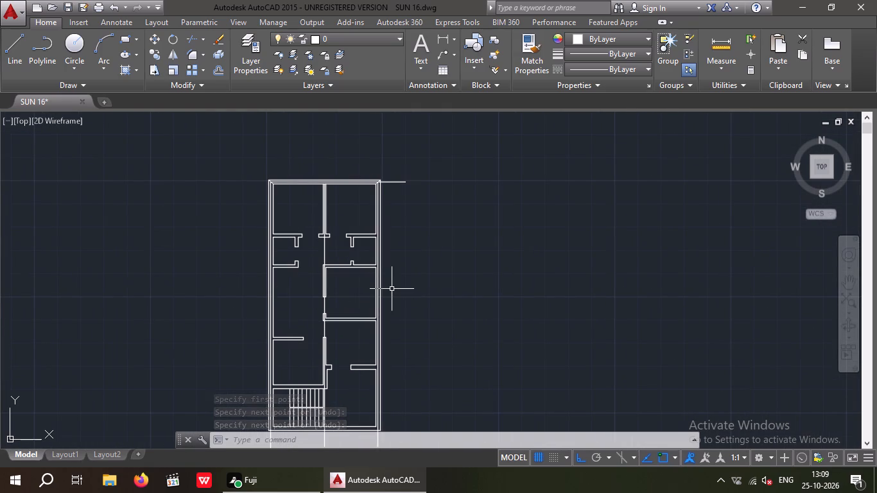
scroll(274, 234, up, 4)
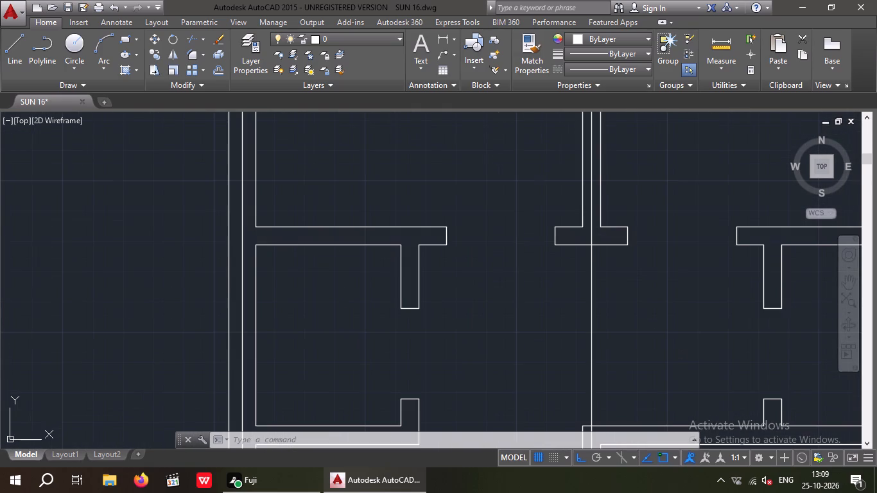
key(space)
click(258, 241)
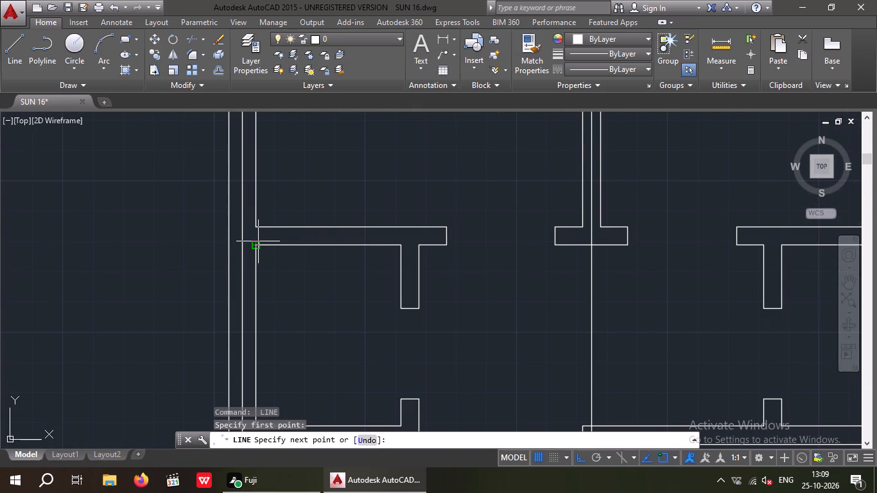
click(256, 226)
key(space)
Draw a horizontal centre line through that cross wall from the short line's midpoint to beyond the right-hand outer wall.
key(space)
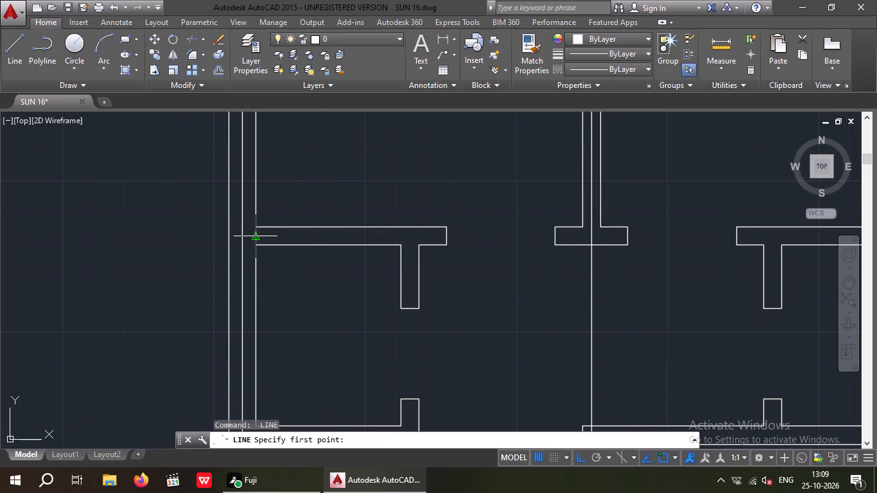
drag(256, 237, 275, 236)
middle_drag(609, 256, 302, 253)
scroll(372, 241, down, 2)
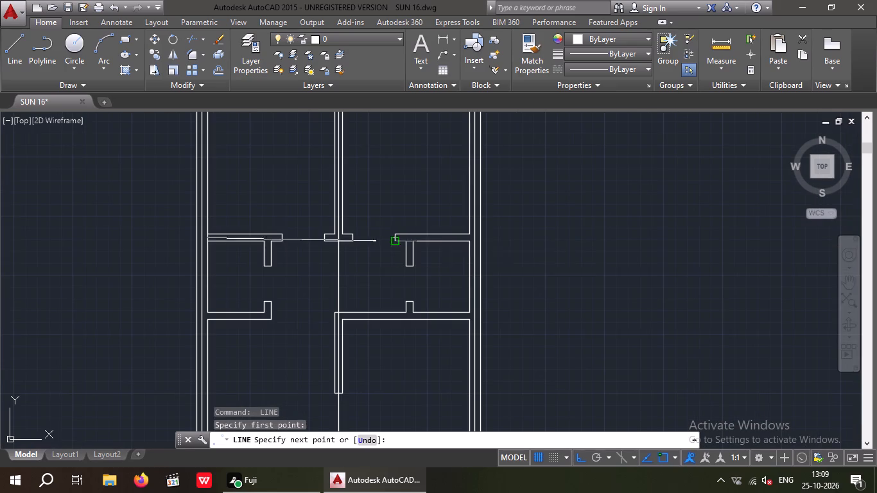
middle_drag(515, 238, 478, 296)
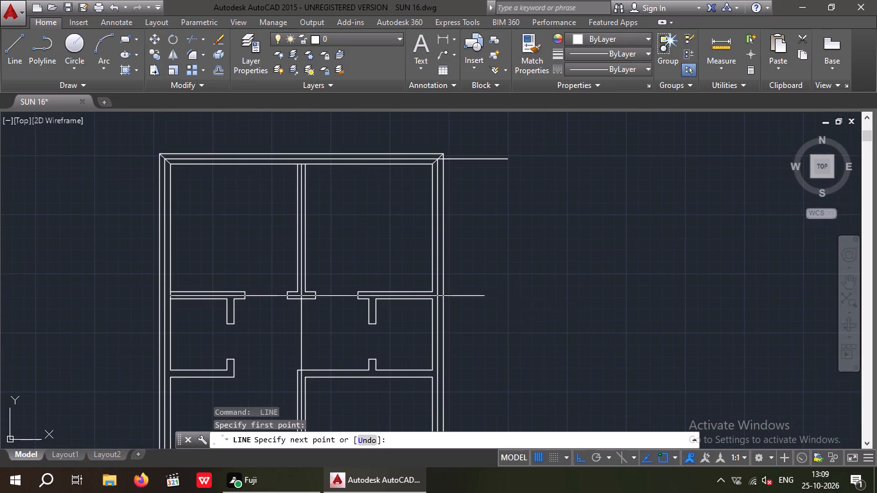
click(507, 297)
key(space)
Draw a diagonal line joining the outer and inner wall corners at the plan copy's lower-left corner.
middle_drag(486, 347, 487, 184)
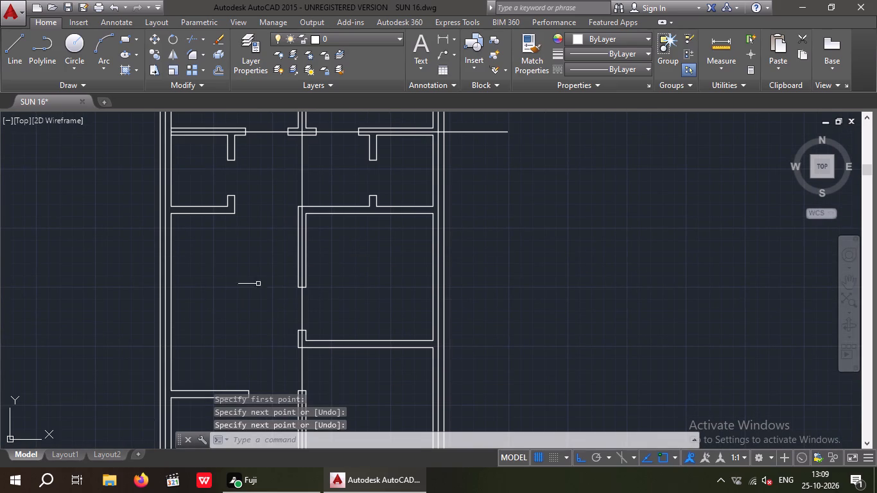
scroll(411, 256, down, 2)
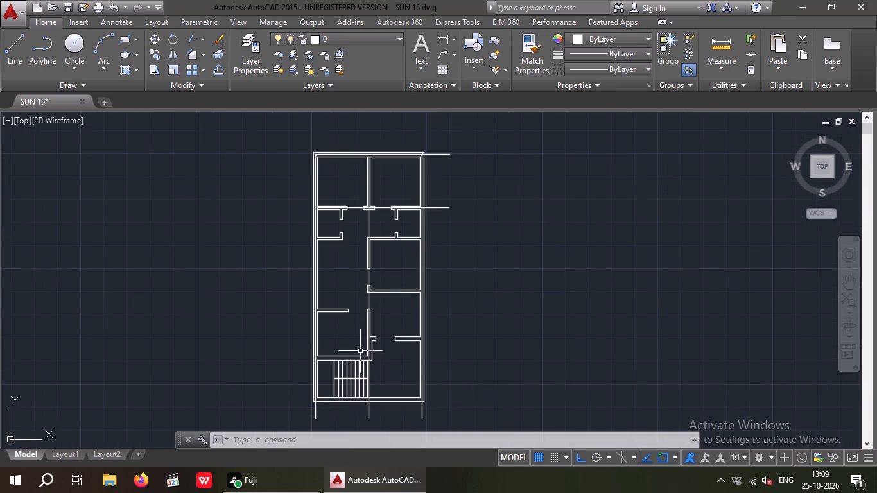
key(space)
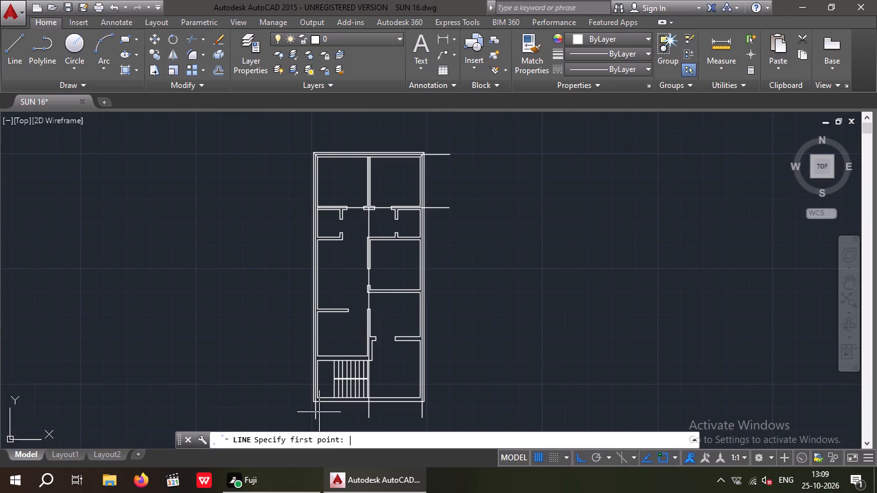
scroll(316, 410, up, 3)
click(306, 377)
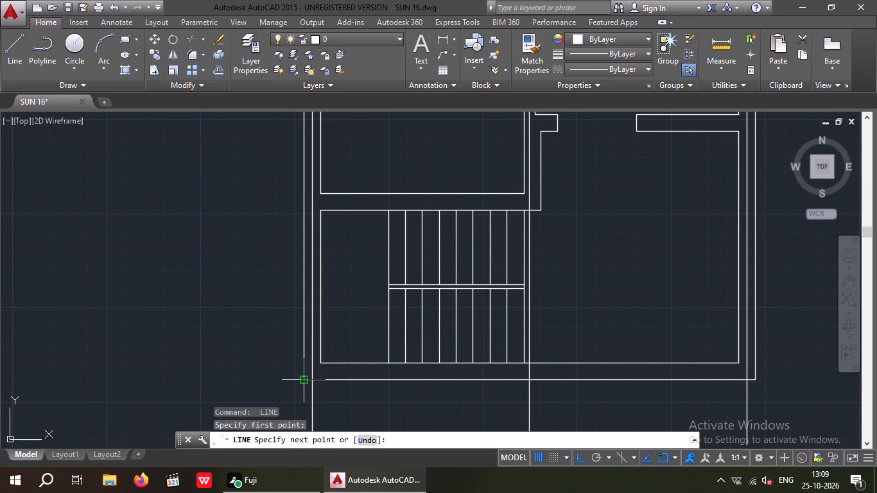
click(318, 365)
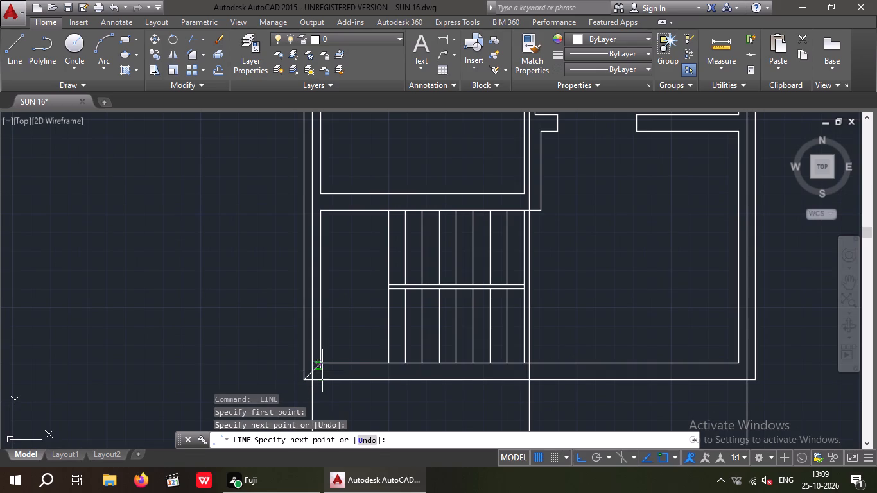
key(space)
Draw a horizontal centre line about 24' long through the bottom wall from the diagonal's midpoint to beyond the right-hand outer wall.
key(space)
click(316, 371)
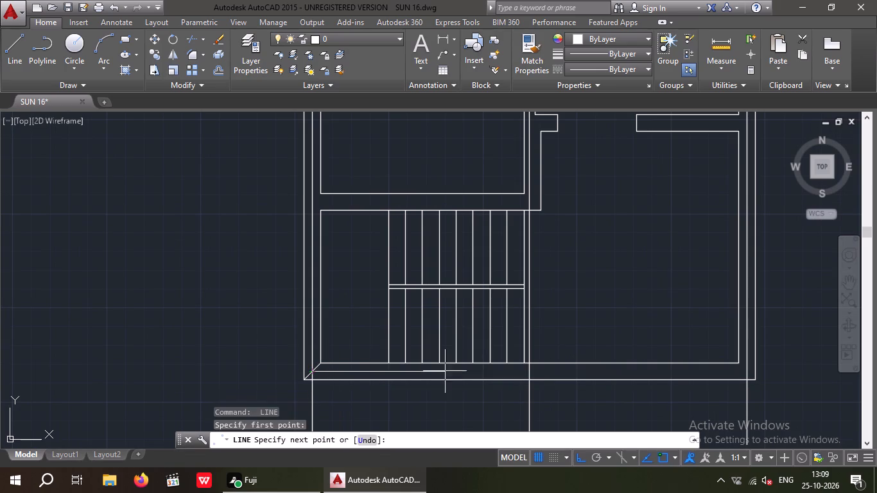
middle_drag(476, 363, 60, 300)
scroll(257, 270, down, 2)
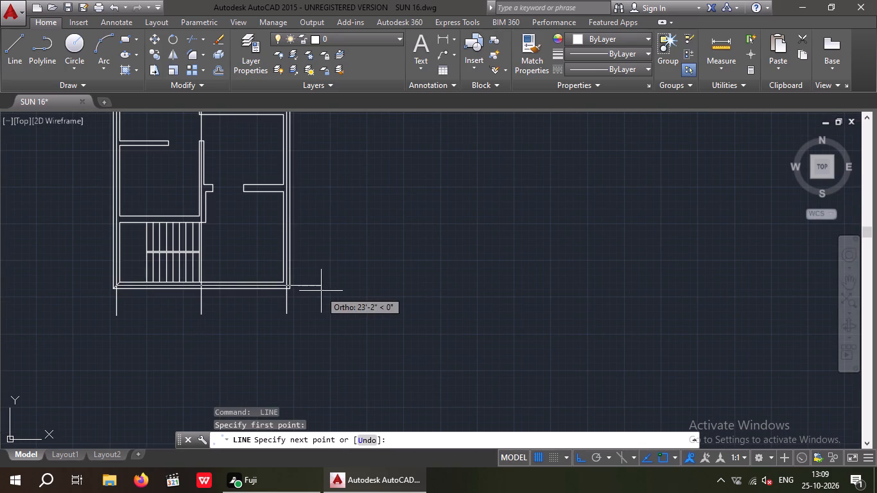
click(331, 285)
key(space)
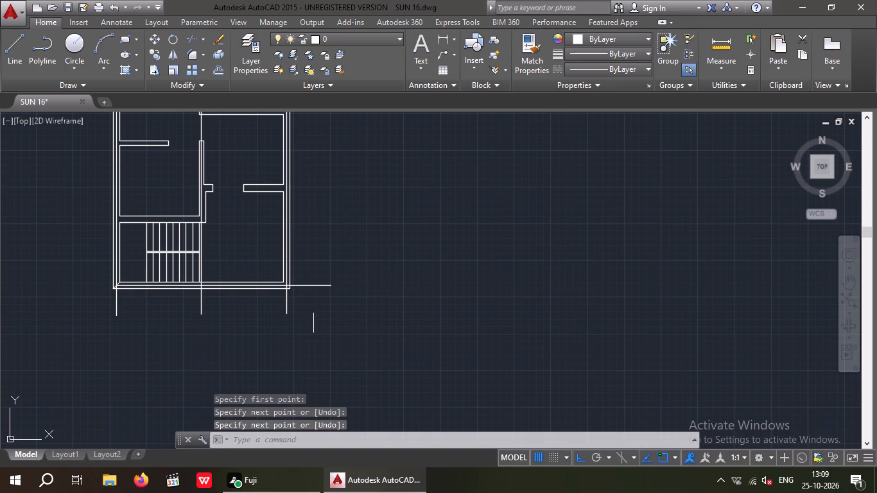
Draw a short vertical line closing the left end of the horizontal wall directly above the staircase.
middle_drag(314, 248, 340, 274)
middle_drag(353, 270, 435, 333)
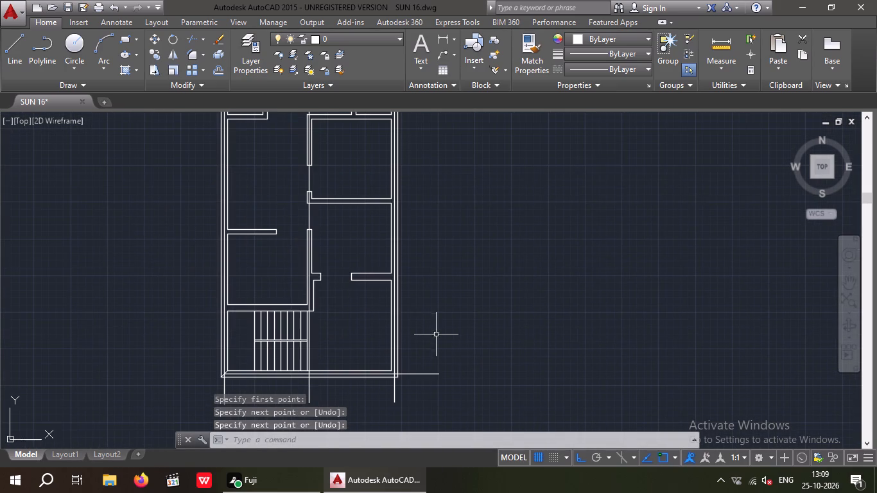
scroll(223, 307, up, 2)
key(space)
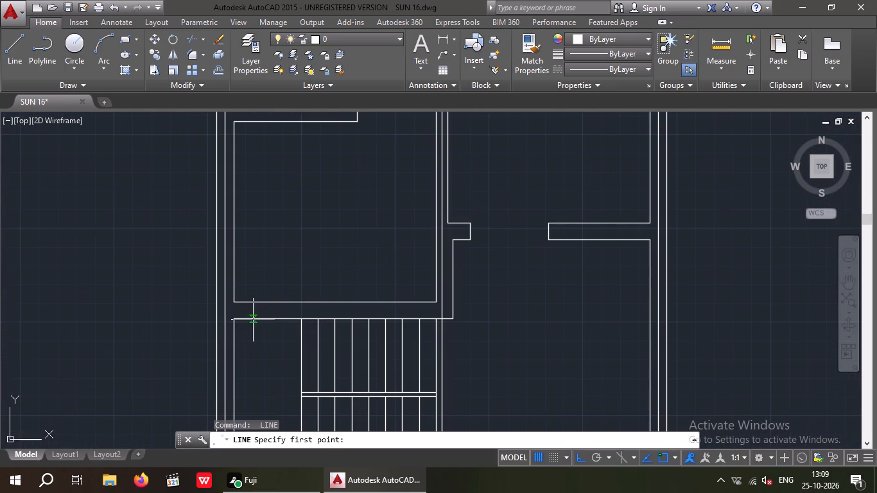
drag(234, 318, 234, 307)
click(232, 302)
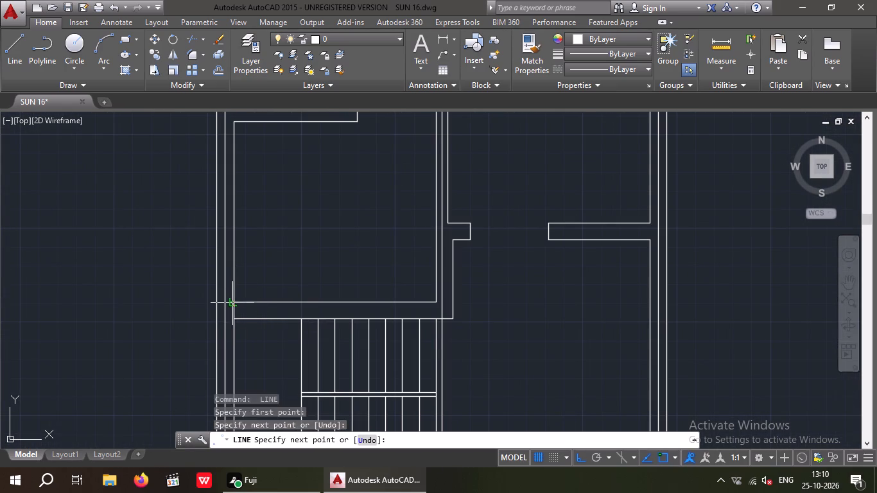
key(space)
Draw a horizontal centre line about 24' long through the wall above the staircase, from the short line's midpoint to beyond the right-hand outer wall.
key(space)
drag(235, 311, 258, 311)
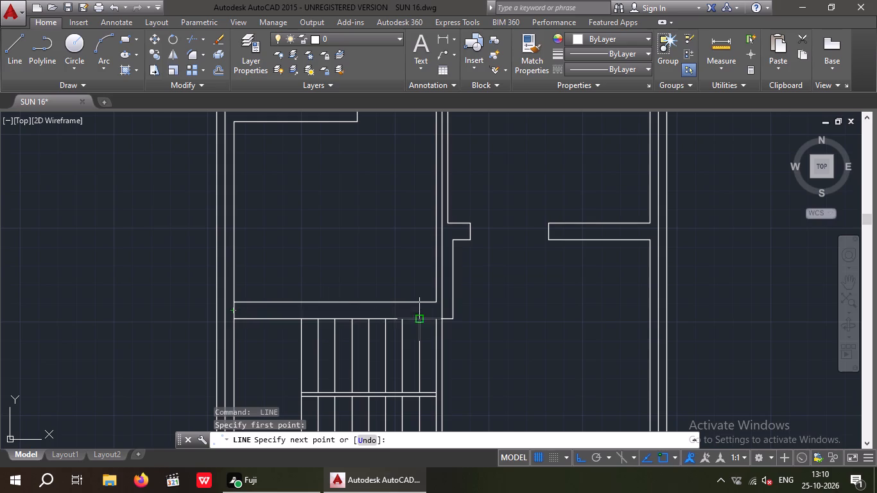
middle_drag(421, 315, 118, 345)
scroll(345, 315, down, 1)
scroll(413, 332, down, 1)
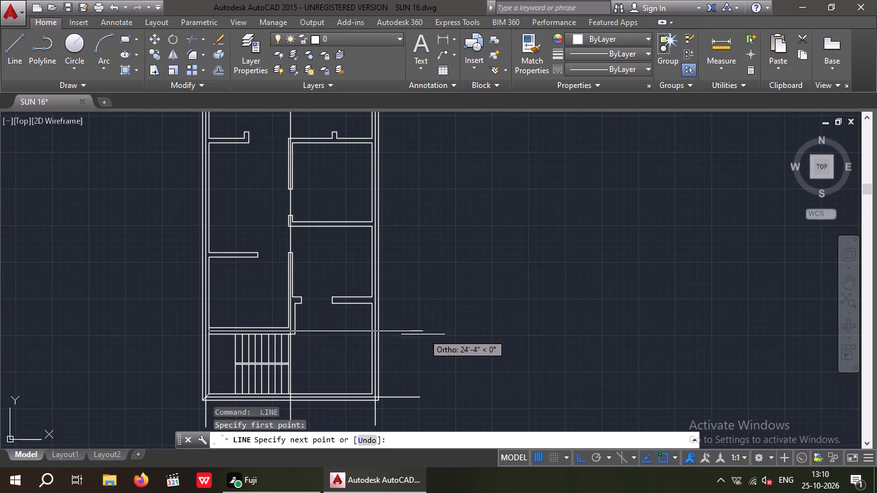
click(419, 329)
key(space)
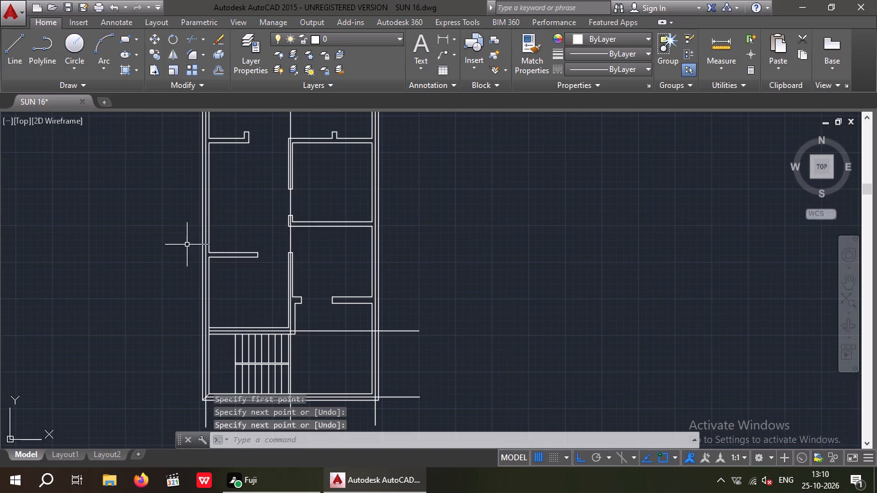
Draw a short vertical line closing the left end of the short partition wall above the staircase room.
scroll(211, 250, up, 4)
key(space)
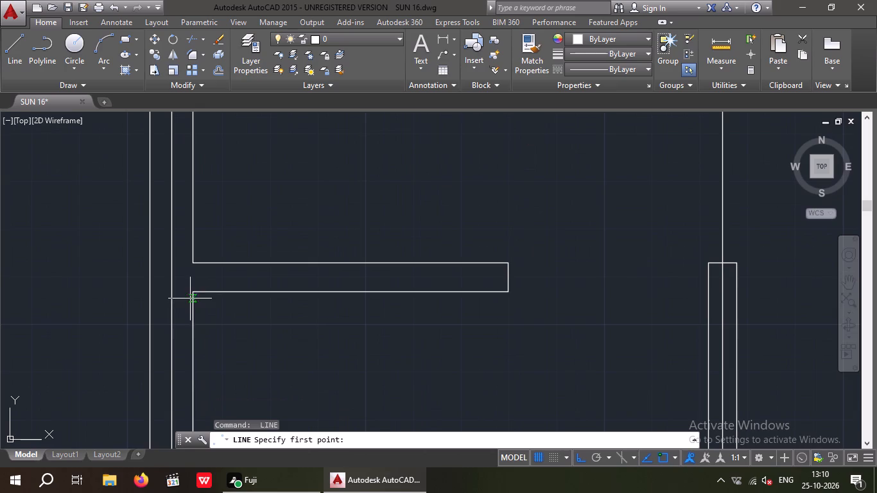
drag(193, 289, 193, 279)
click(198, 259)
key(space)
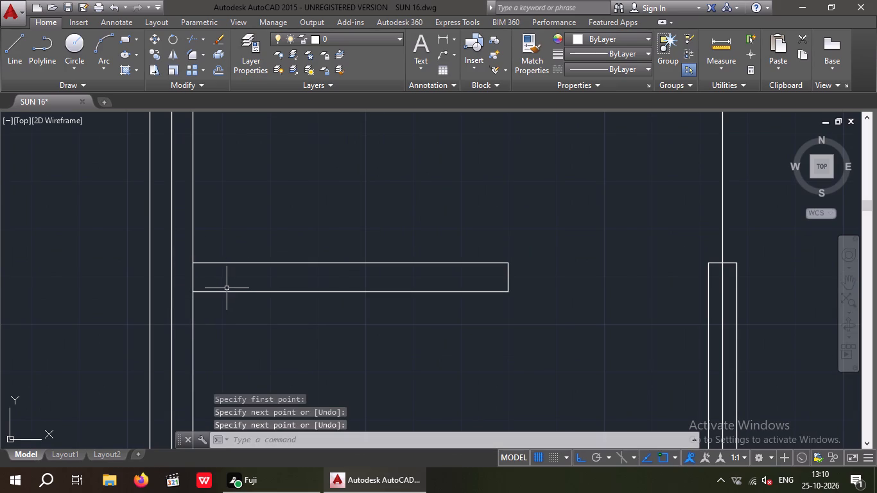
Draw a horizontal centre line through that partition wall, from the short line's midpoint to beyond the right-hand outer wall.
key(space)
drag(194, 278, 214, 277)
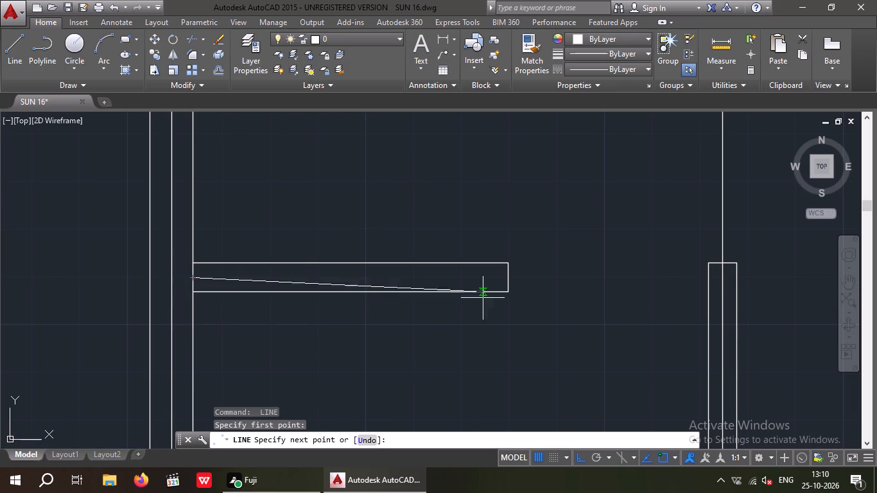
middle_drag(491, 287, 0, 220)
scroll(100, 198, down, 2)
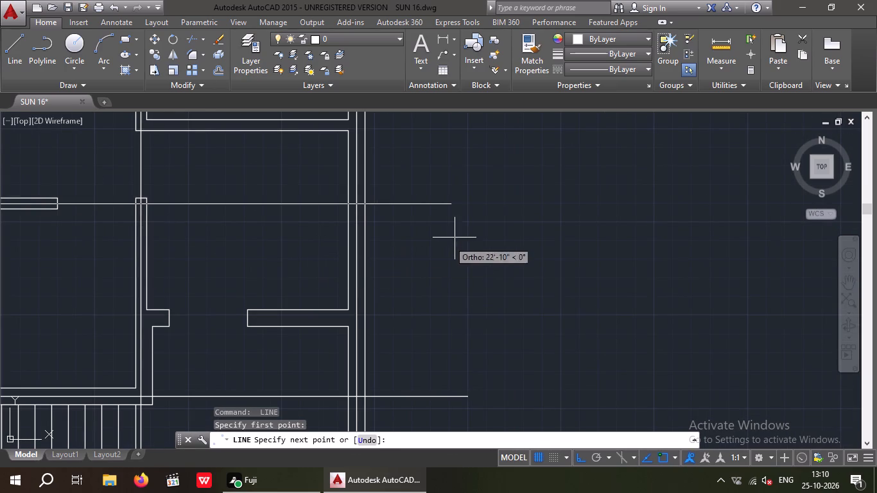
click(469, 201)
key(space)
Draw a horizontal line about 14' long from the middle right-hand room's left wall midpoint to beyond the right-hand outer wall.
scroll(372, 261, down, 2)
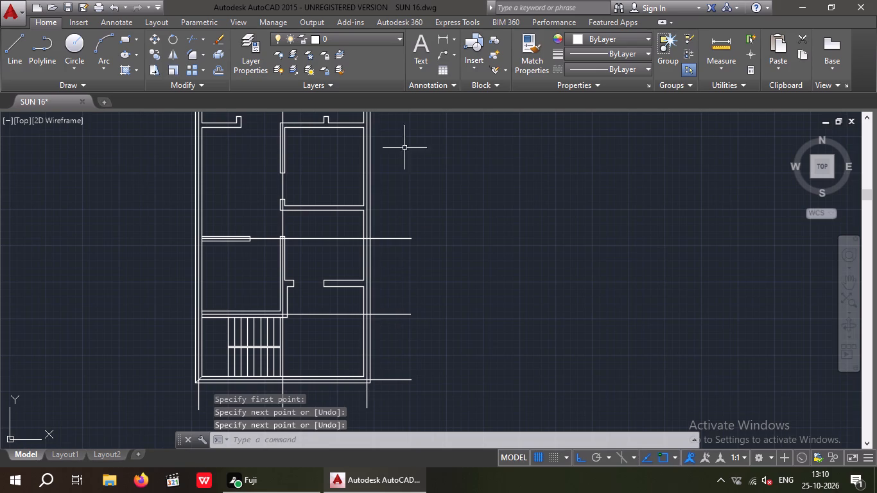
middle_drag(412, 120, 426, 198)
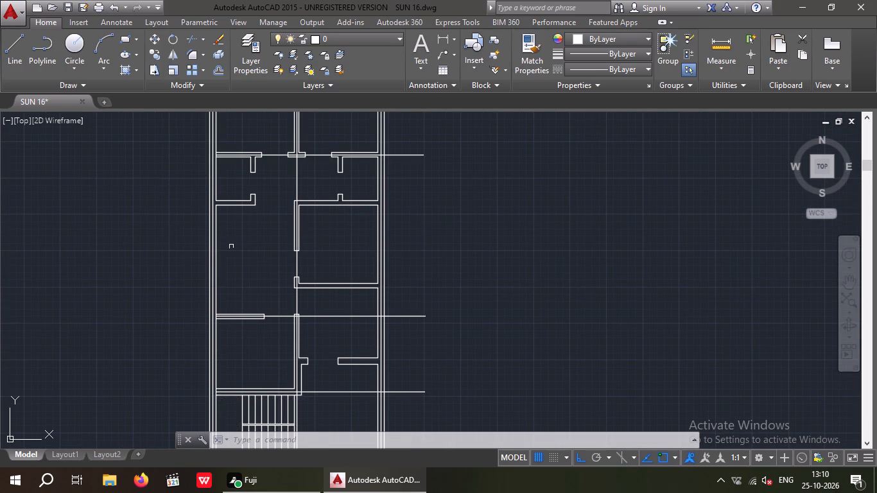
key(space)
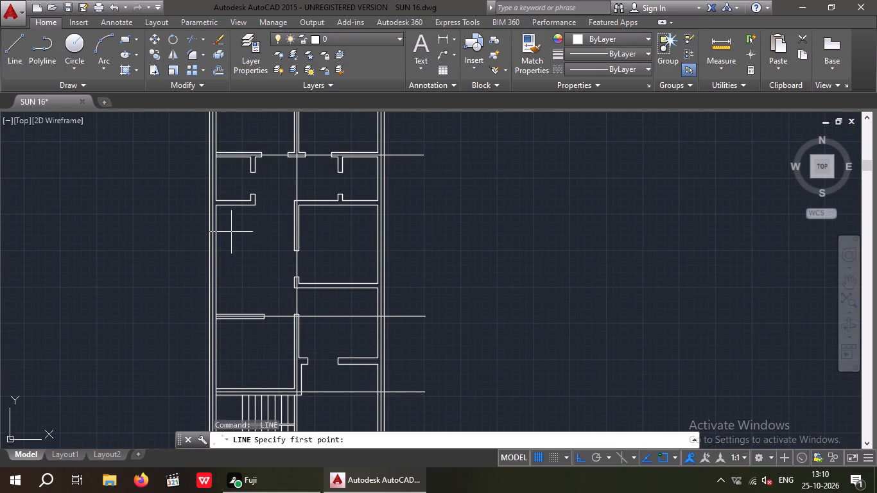
scroll(219, 221, up, 2)
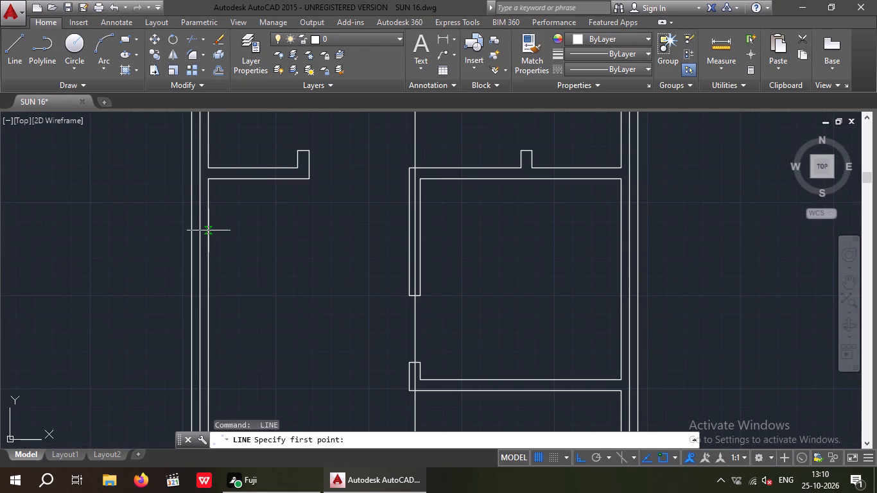
click(419, 238)
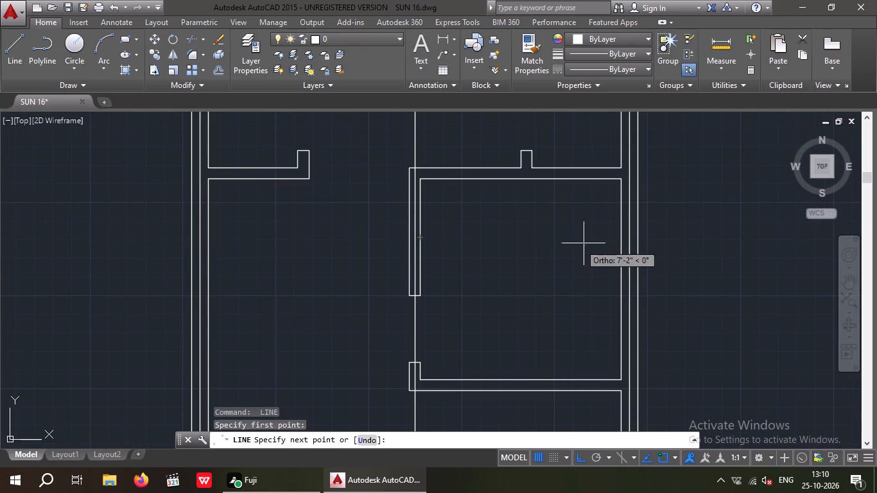
scroll(708, 248, down, 1)
middle_drag(708, 248, 555, 298)
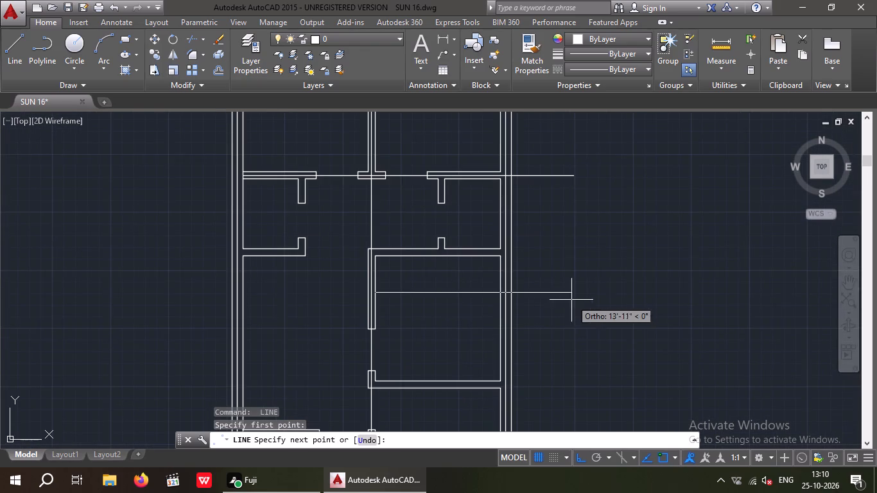
scroll(584, 301, up, 1)
click(569, 287)
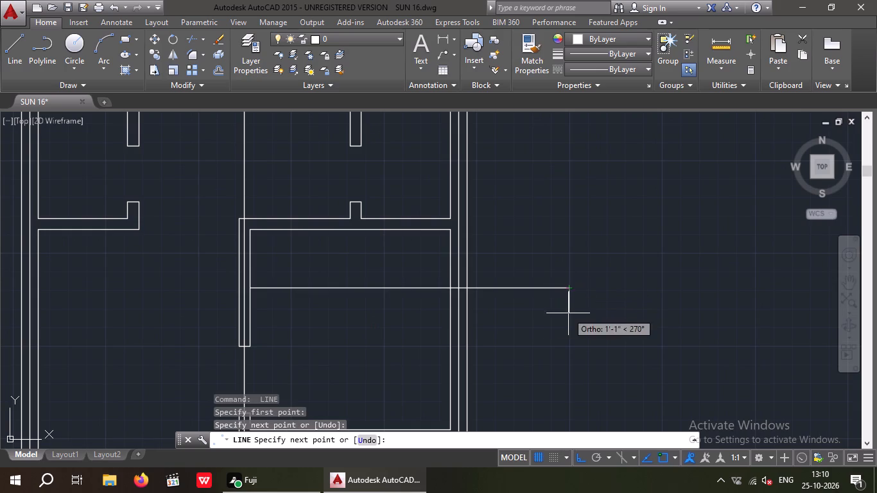
key(Escape)
Draw a vertical boundary line outside the plan's left wall, from level with its top edge to below its bottom edge.
scroll(485, 217, down, 3)
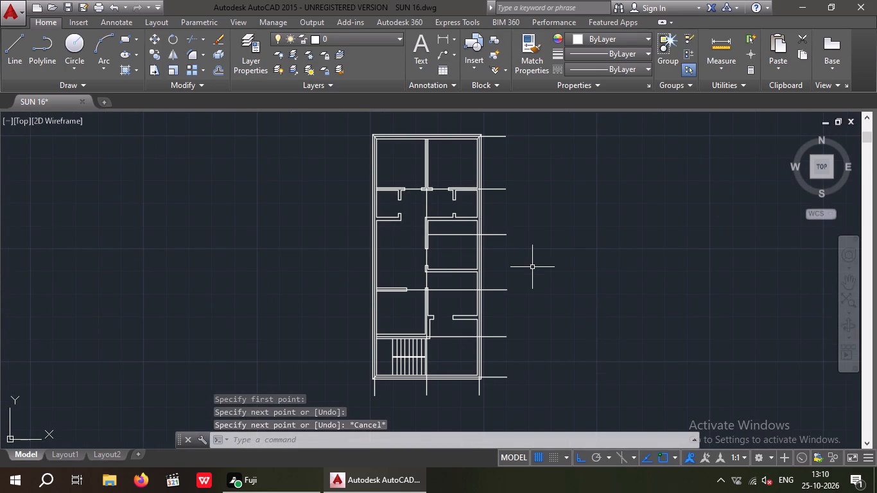
click(8, 44)
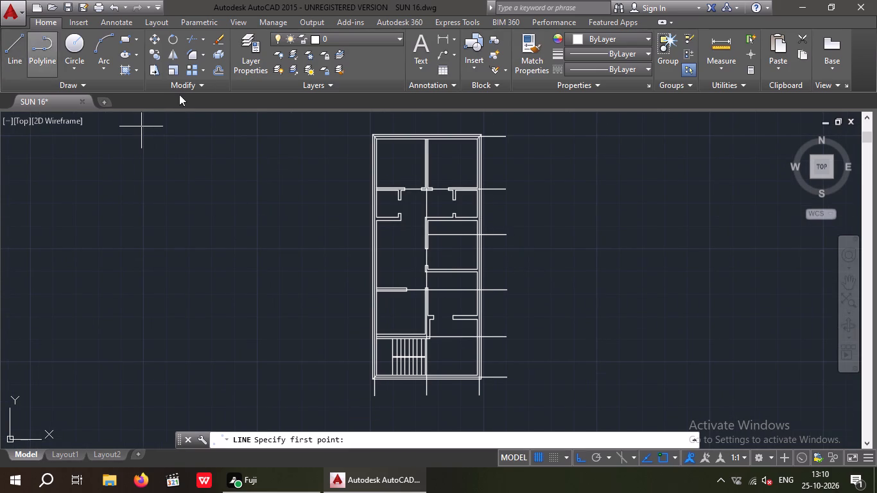
middle_drag(292, 207, 299, 234)
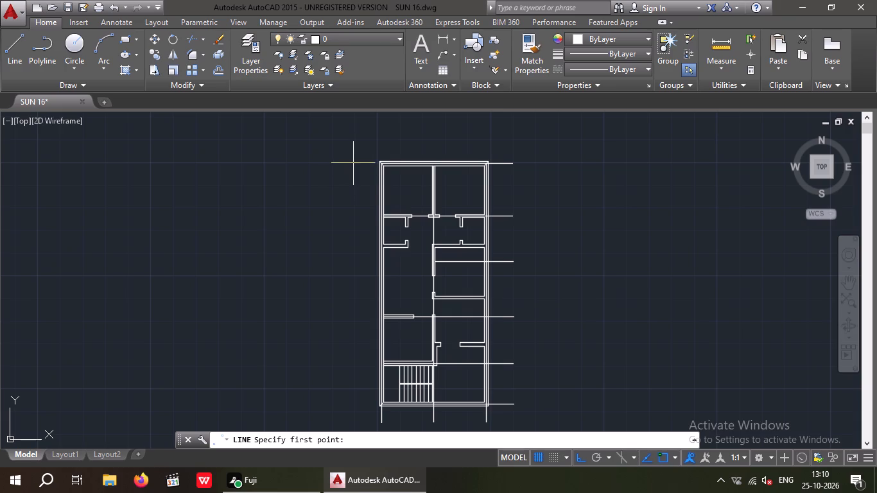
click(359, 161)
middle_drag(351, 415, 351, 402)
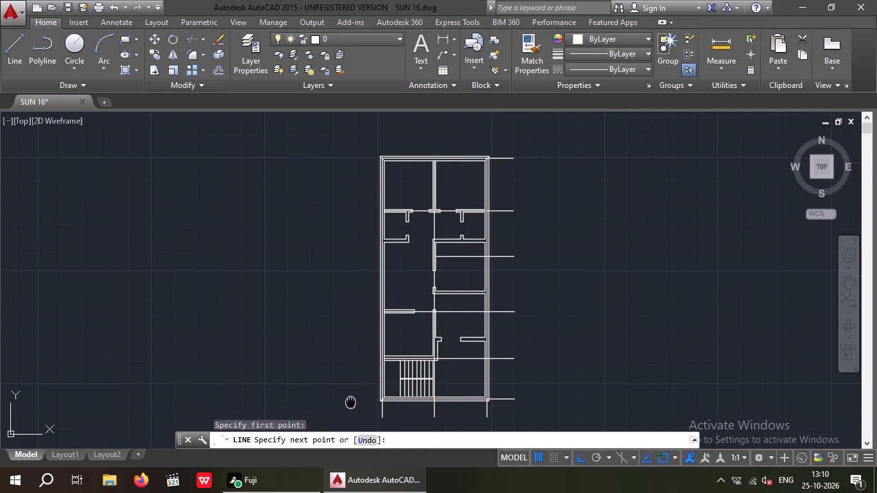
middle_drag(351, 402, 339, 344)
click(342, 367)
key(Escape)
key(Escape)
key(Escape)
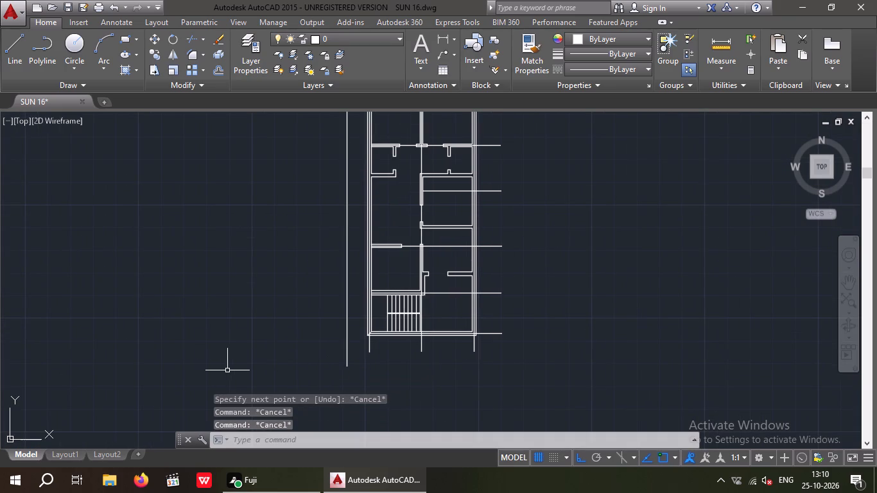
Extend the bottom wall's centre line leftwards to the vertical boundary line outside the plan.
key(e)
key(x)
key(space)
key(space)
scroll(367, 349, up, 5)
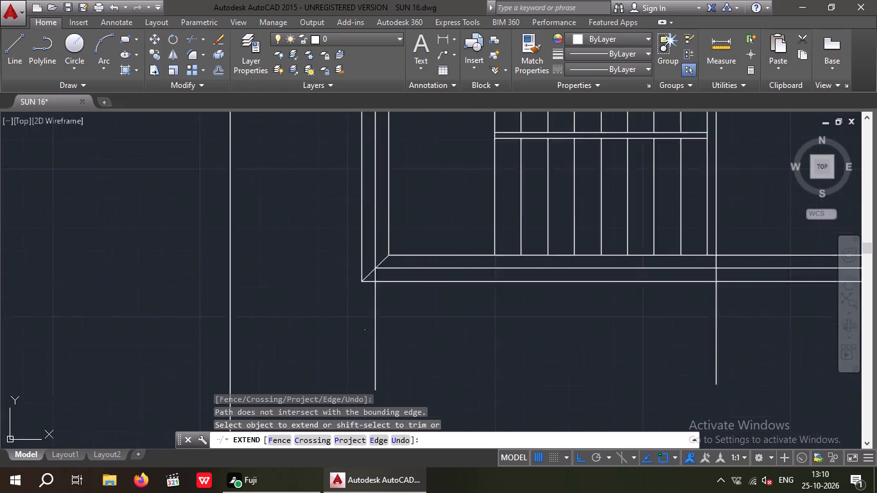
middle_drag(403, 280, 353, 348)
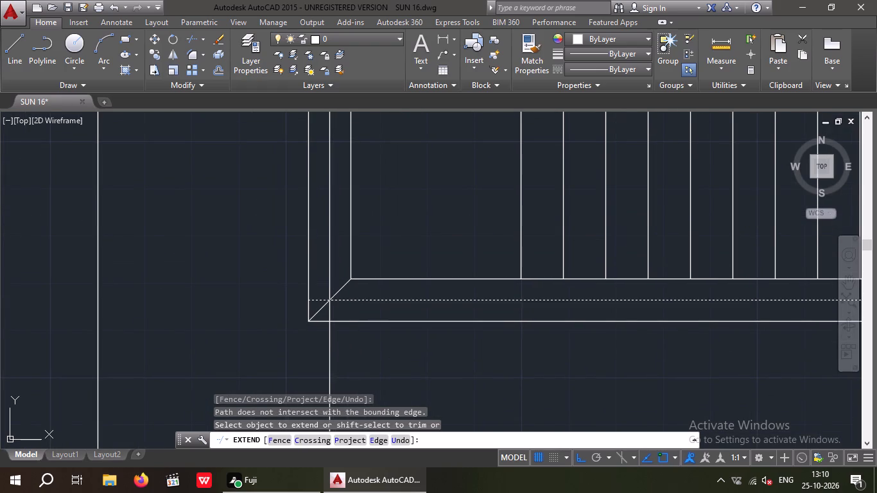
click(361, 299)
click(361, 300)
Extend the centre line of the wall above the staircase leftwards to the outer vertical boundary line.
scroll(394, 229, down, 2)
middle_drag(397, 234, 397, 238)
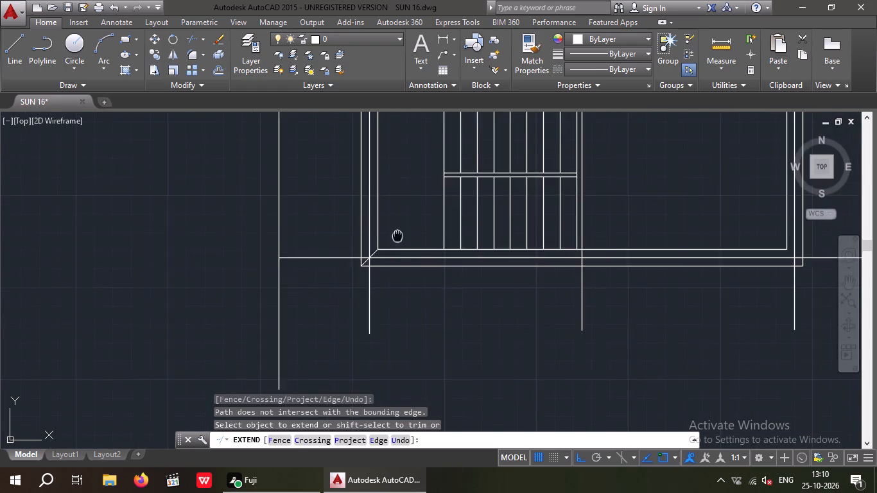
middle_drag(397, 238, 352, 383)
scroll(343, 232, up, 2)
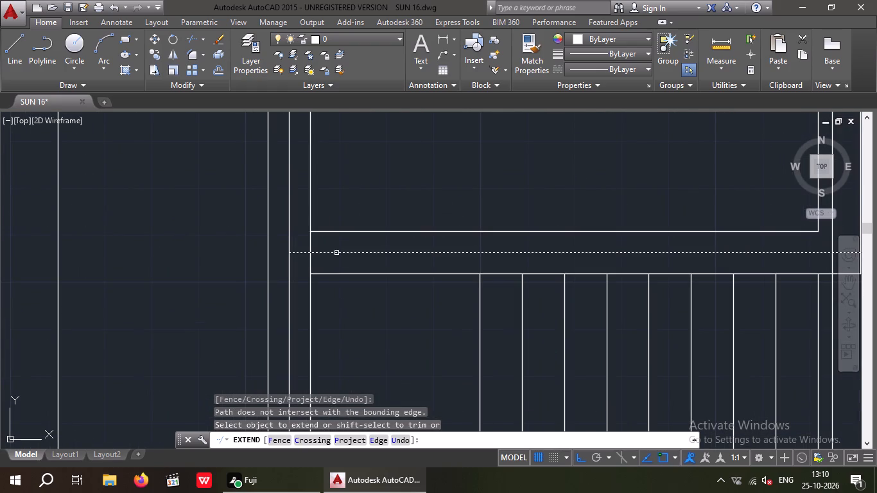
click(336, 253)
click(332, 254)
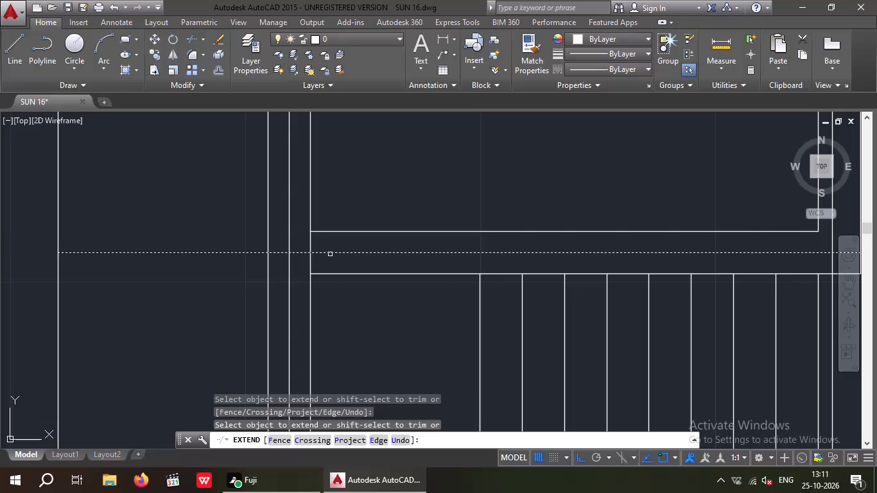
click(330, 254)
Extend the short left-hand partition wall's centre line leftwards to the outer vertical boundary line.
scroll(358, 181, down, 3)
middle_drag(358, 182, 323, 381)
scroll(323, 272, up, 2)
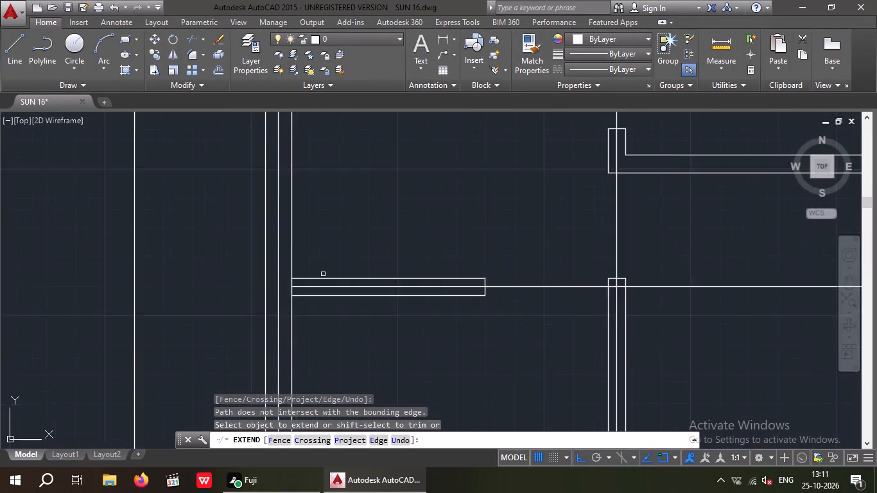
scroll(323, 274, up, 2)
scroll(290, 301, down, 2)
click(287, 303)
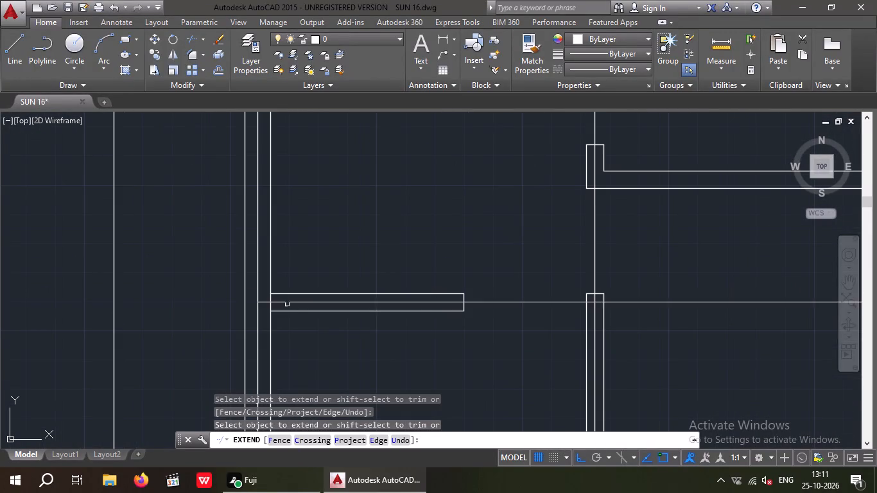
click(286, 302)
click(286, 304)
Extend the horizontal line through the middle right-hand room leftwards across the plan to the outer vertical boundary line.
scroll(317, 248, down, 4)
middle_drag(339, 220, 336, 304)
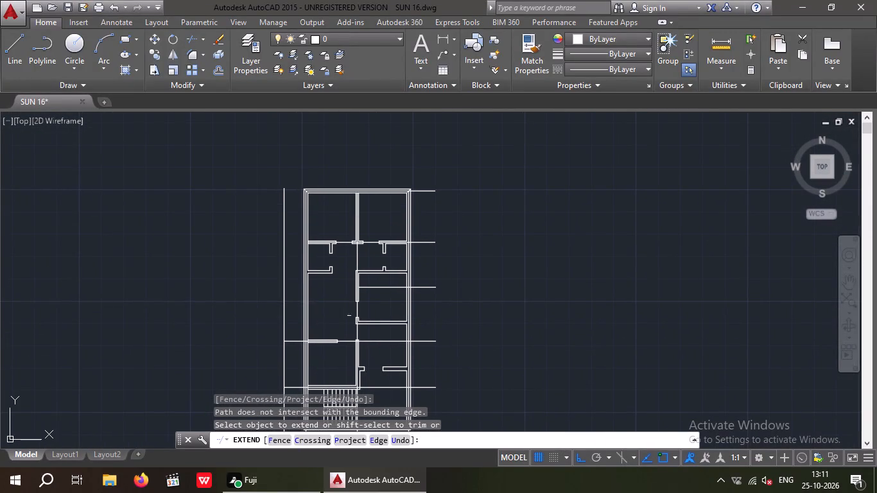
scroll(382, 282, up, 2)
click(361, 297)
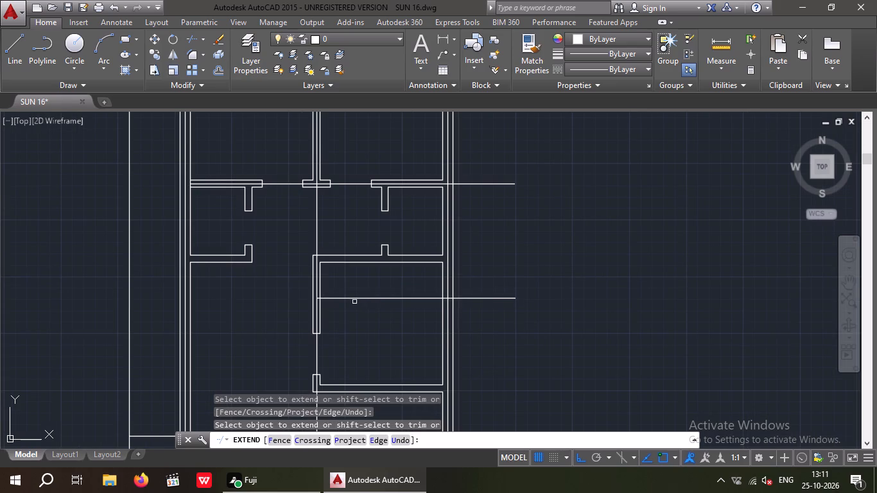
click(354, 300)
click(350, 298)
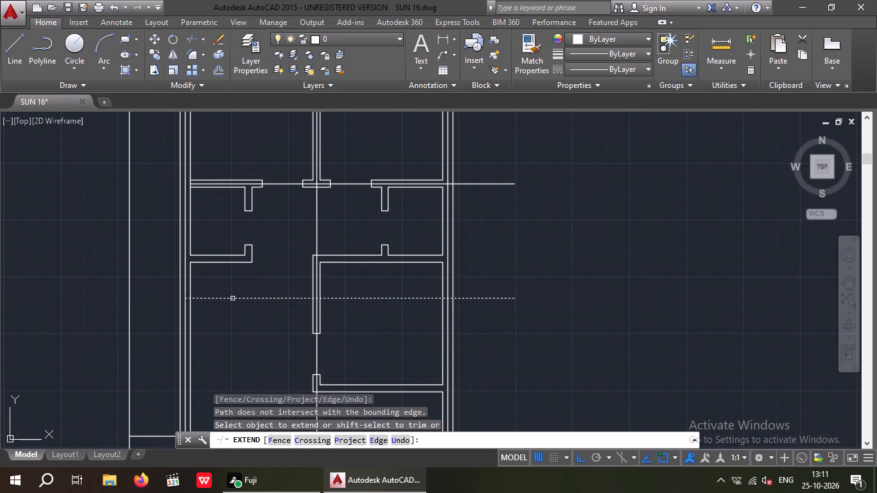
click(233, 298)
click(229, 298)
scroll(229, 298, down, 1)
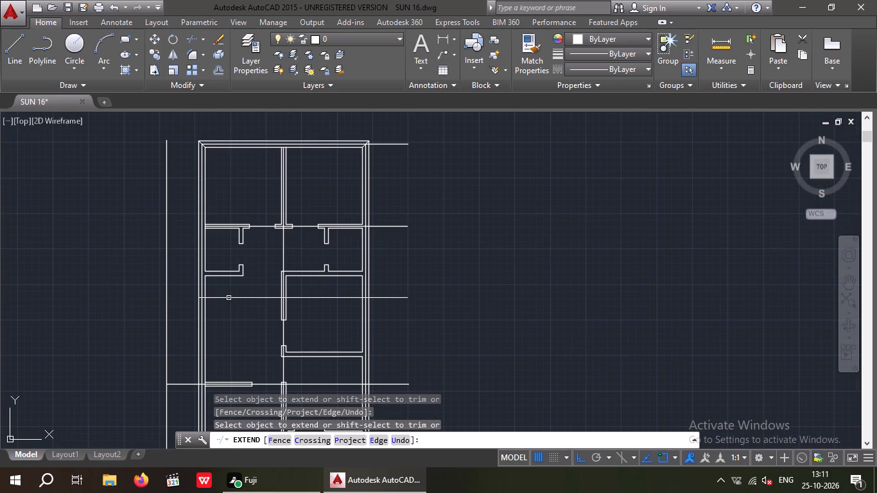
click(225, 298)
Extend the centre line of the wall below the two top rooms leftwards to the outer vertical boundary line.
middle_drag(241, 310, 247, 368)
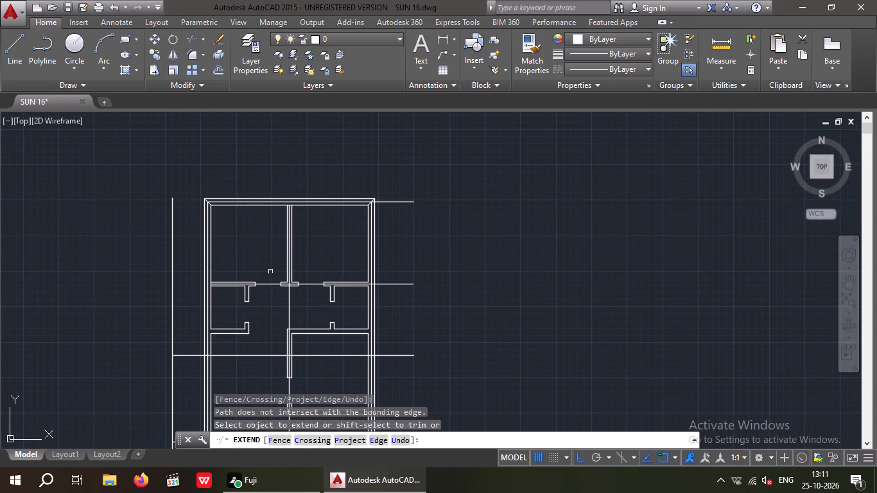
scroll(269, 279, up, 1)
click(266, 289)
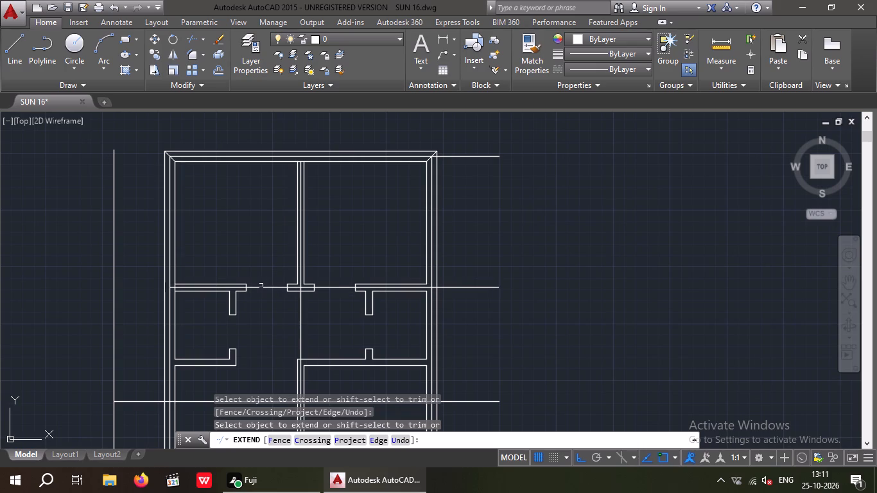
click(261, 286)
click(261, 289)
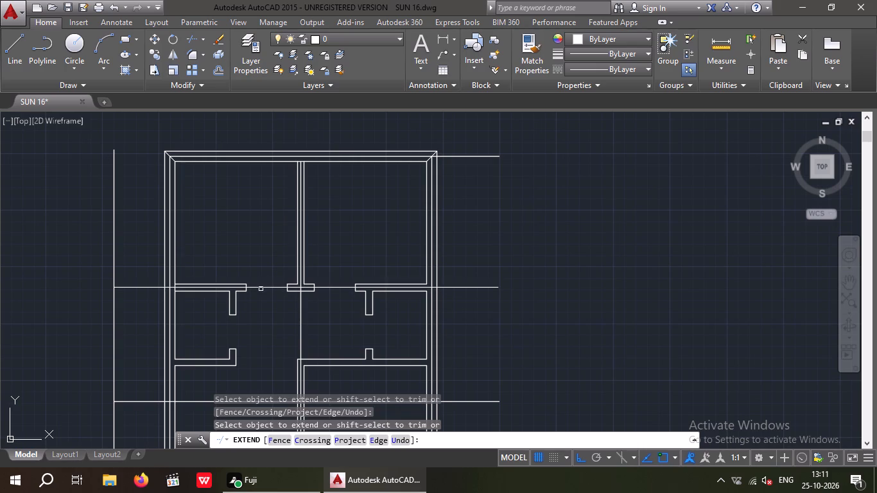
Extend the top outer wall's centre line leftwards to the vertical boundary line and finish the Extend command.
middle_drag(268, 235, 271, 321)
scroll(191, 240, up, 2)
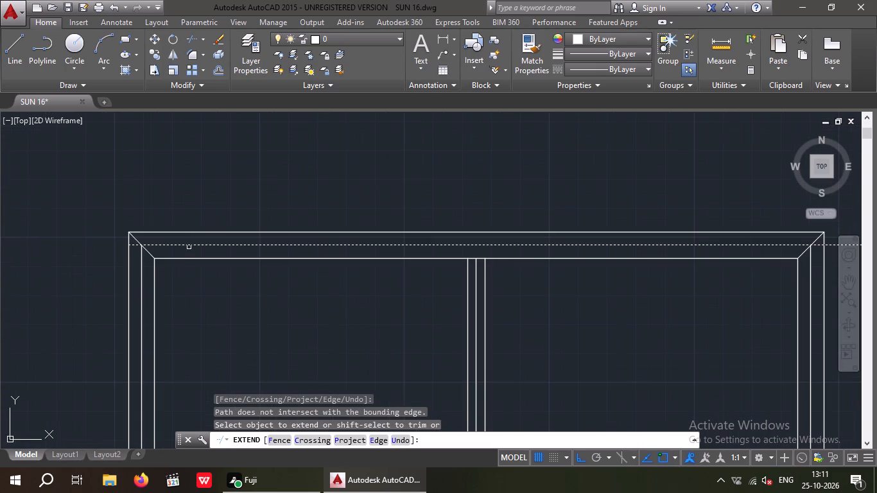
click(189, 246)
scroll(189, 246, down, 1)
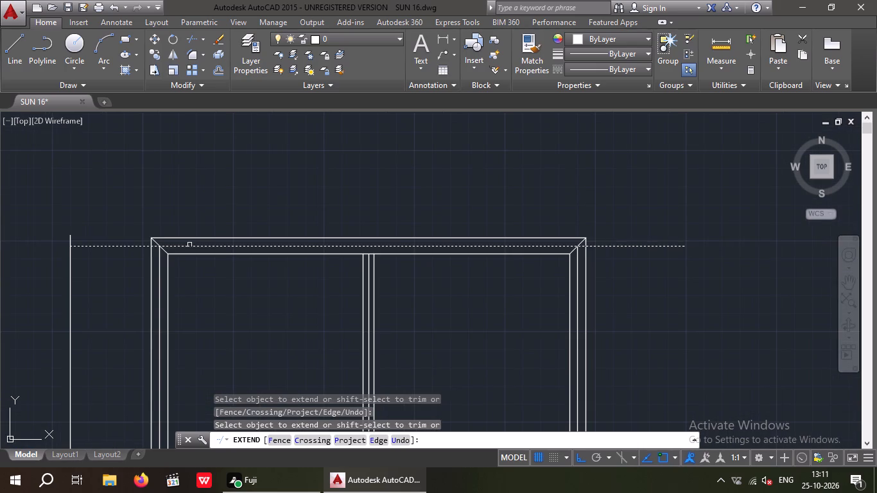
click(189, 245)
scroll(193, 248, down, 3)
key(Escape)
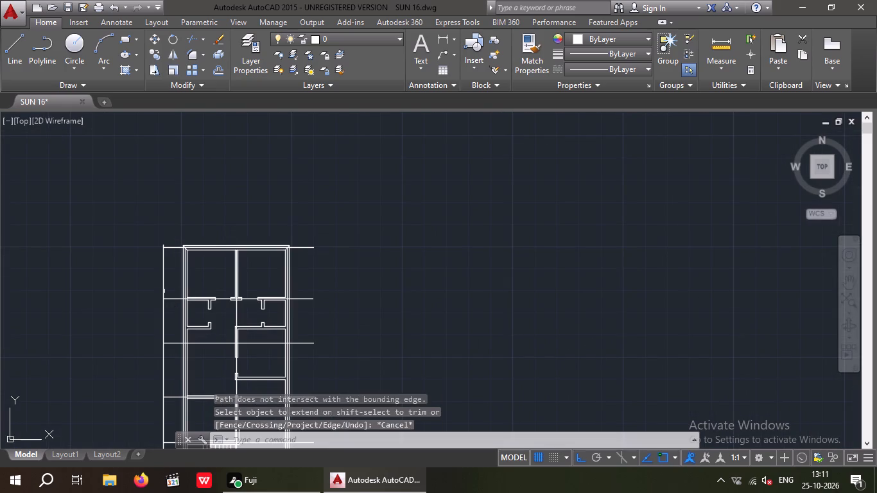
Delete the vertical boundary line left of the plan that the horizontal centre lines were extended to.
key(Escape)
click(177, 268)
click(137, 294)
key(Delete)
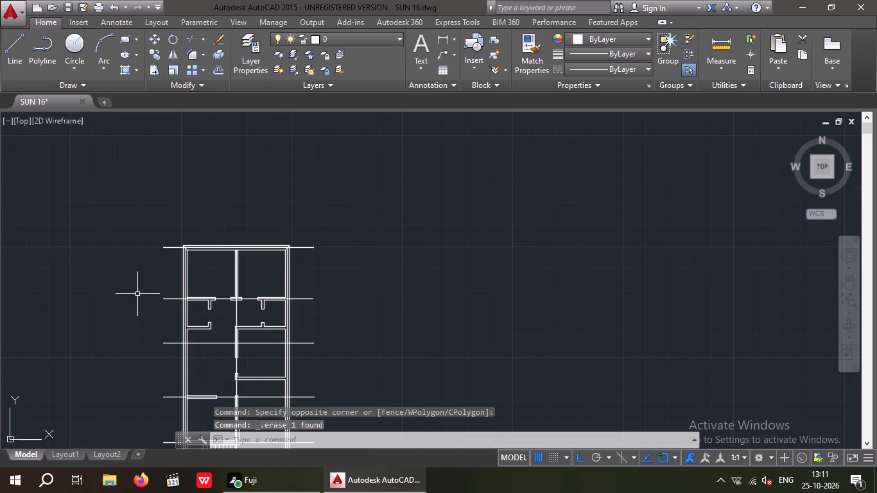
Draw a vertical cutting line right of the plan, crossing the horizontal centre lines near their ends from above the top wall to below the bottom wall.
scroll(131, 266, down, 1)
click(12, 47)
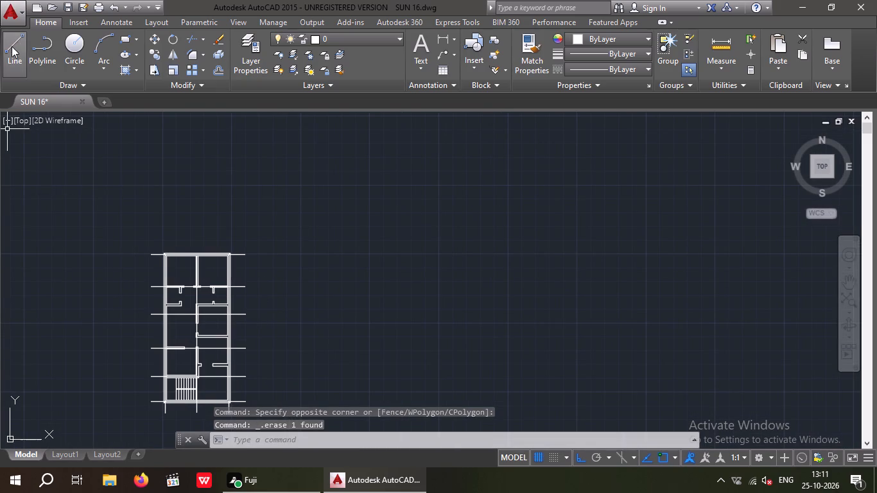
scroll(250, 288, up, 3)
middle_drag(259, 283, 267, 251)
scroll(270, 248, down, 1)
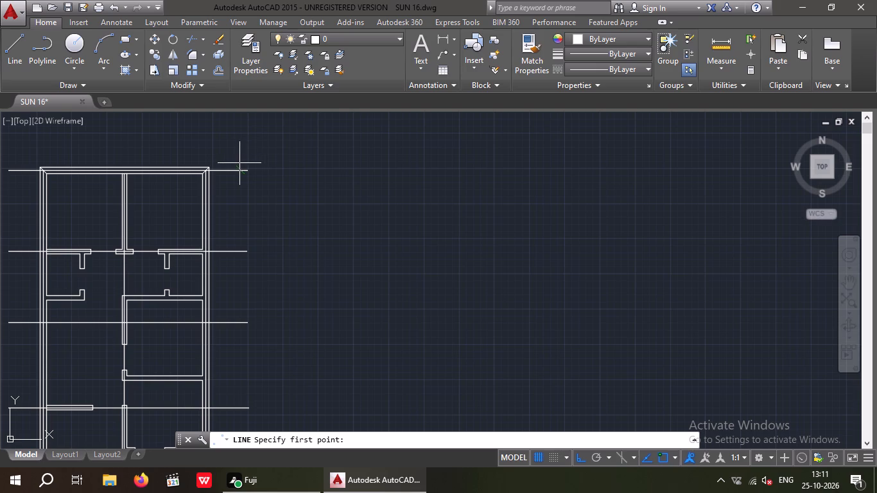
click(240, 160)
middle_drag(242, 264, 260, 157)
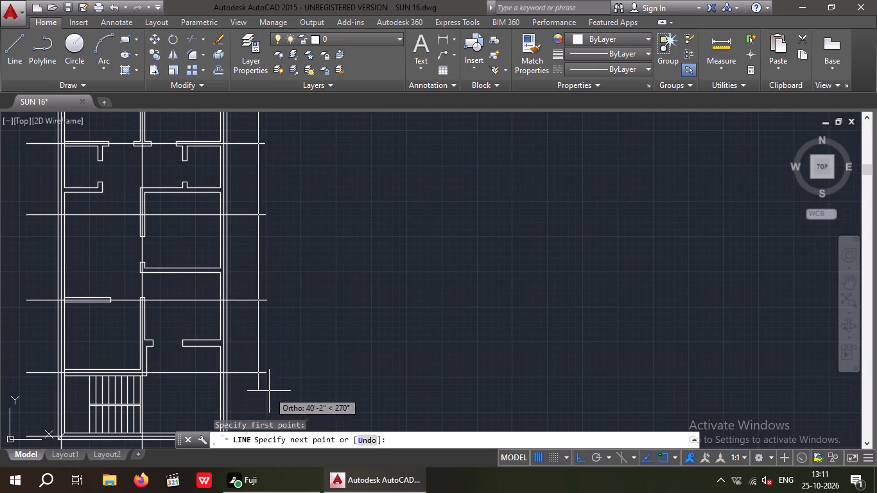
middle_drag(266, 385, 275, 214)
click(265, 302)
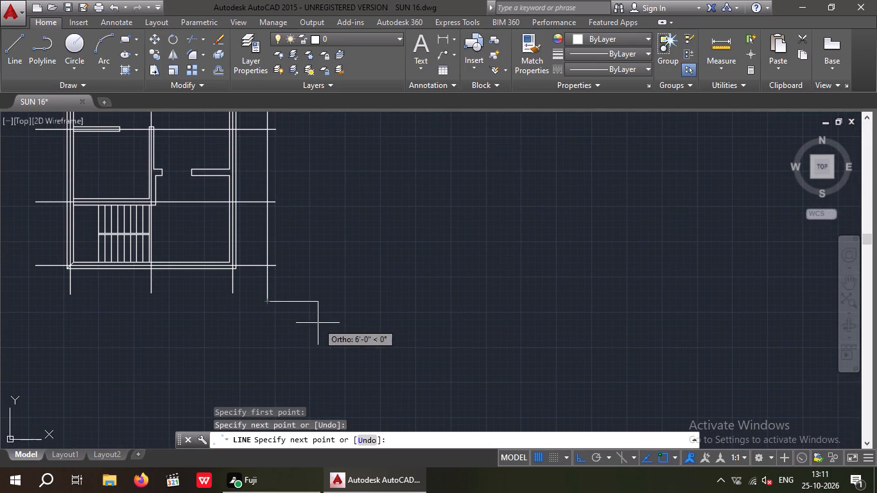
key(Escape)
key(Escape)
Trim the ends of the three lower horizontal centre lines that project beyond the right-hand vertical cutting line.
middle_drag(322, 316, 295, 437)
scroll(304, 395, down, 1)
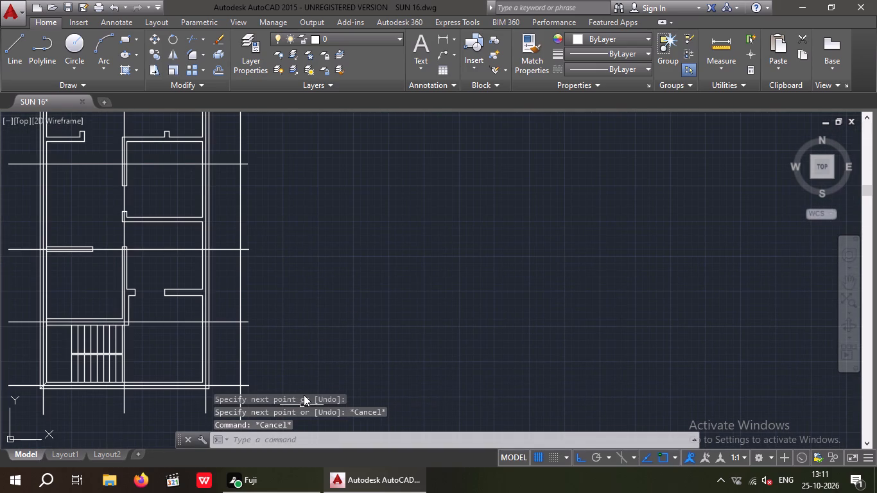
key(t)
text(R)
key(space)
key(space)
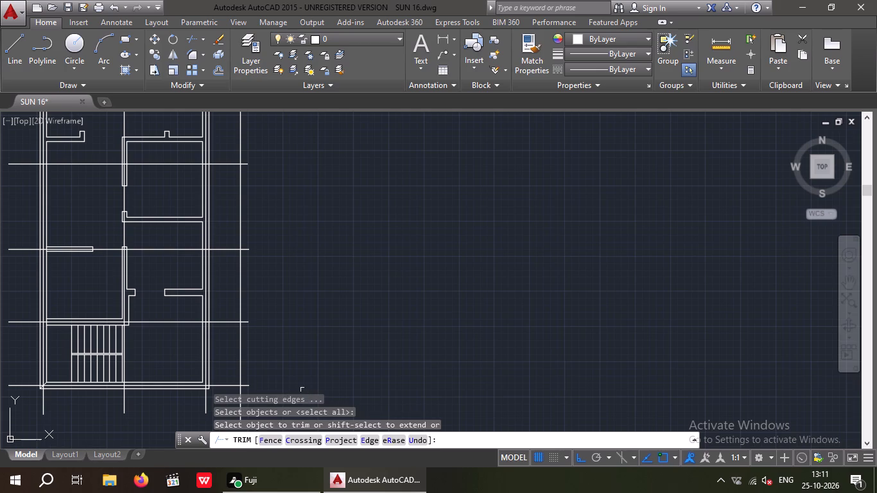
middle_drag(286, 370, 290, 320)
click(275, 347)
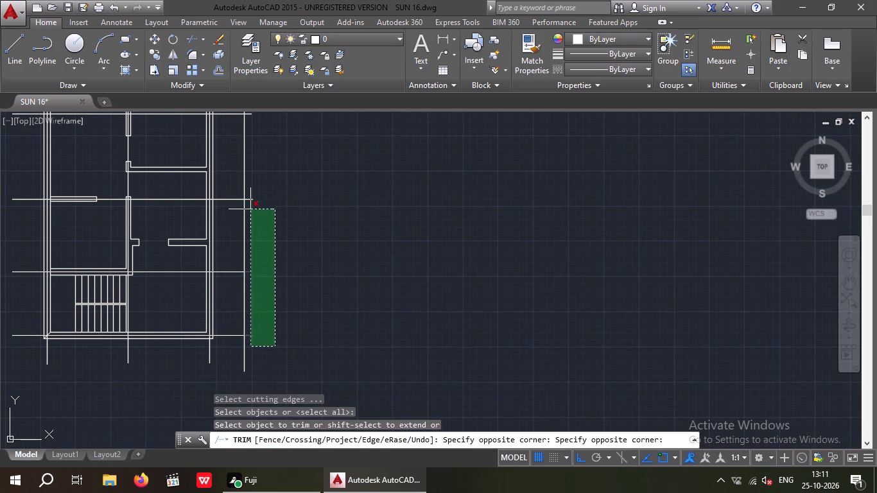
click(251, 180)
Trim the ends of the three upper horizontal centre lines beyond the right-hand vertical cutting line and finish the Trim command.
middle_drag(308, 211, 296, 435)
drag(256, 334, 256, 349)
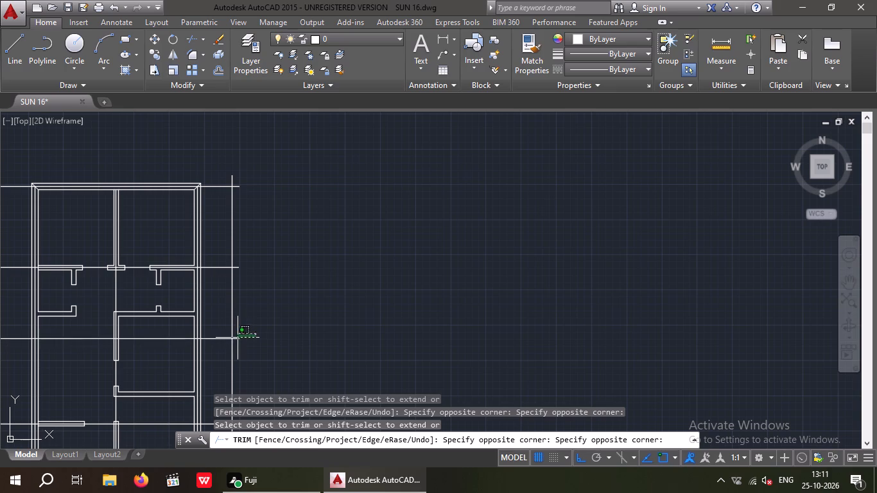
click(234, 348)
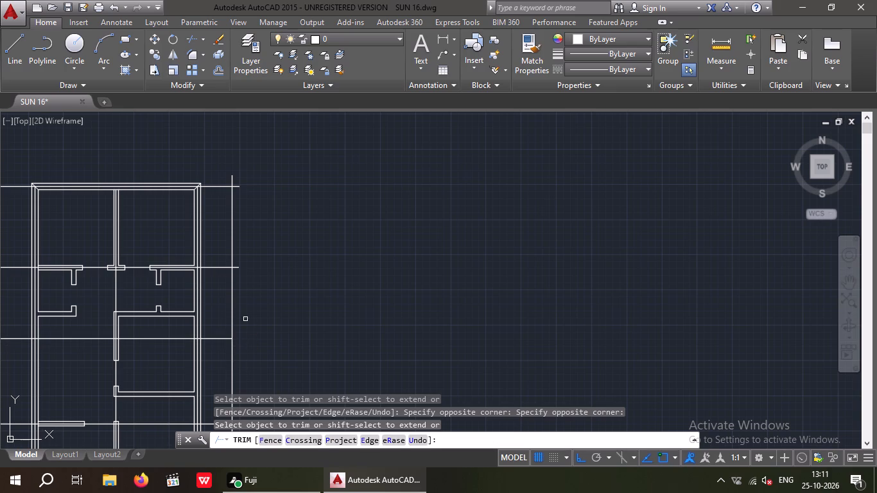
click(239, 269)
middle_drag(269, 284, 284, 359)
click(254, 263)
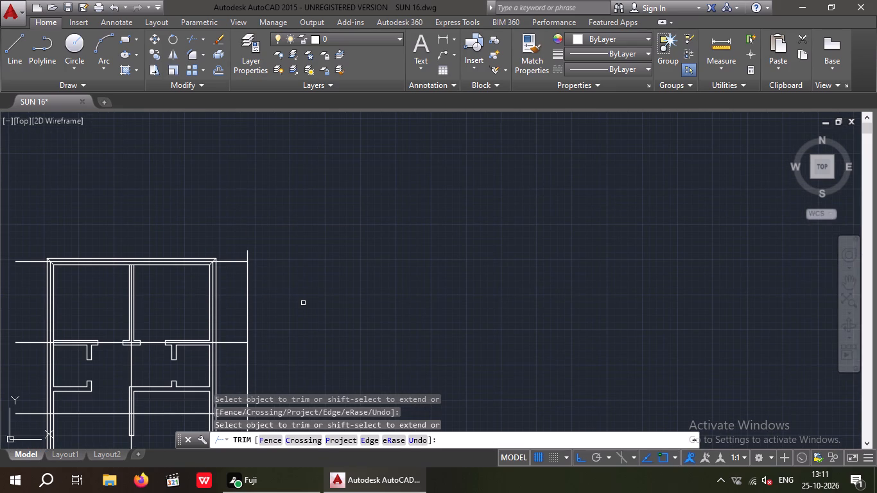
key(Escape)
key(Escape)
Delete the vertical cutting line right of the plan.
drag(300, 285, 252, 311)
click(230, 320)
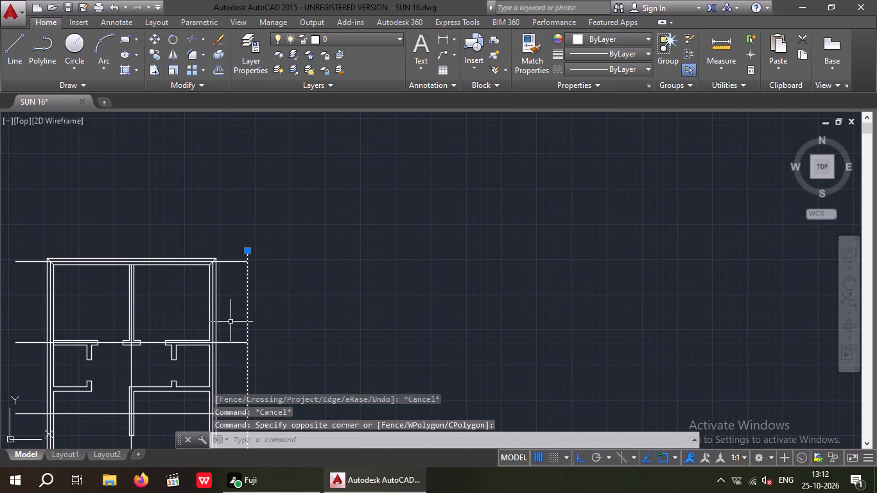
key(Delete)
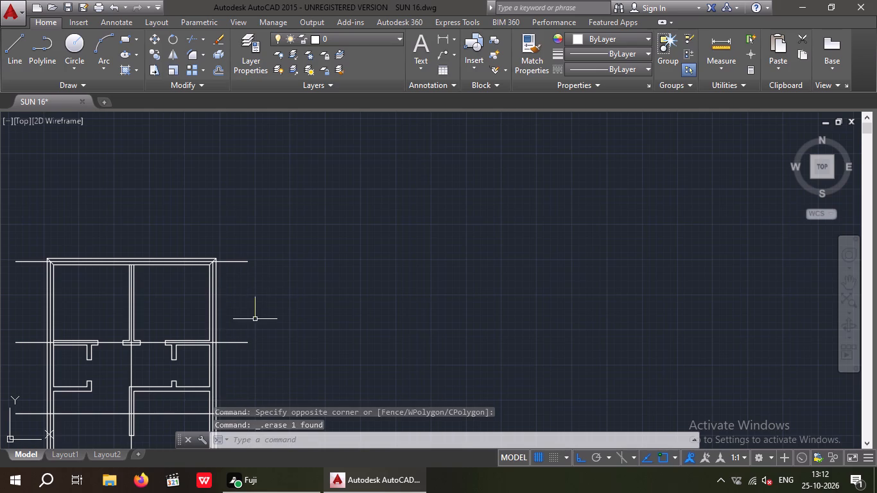
Draw a horizontal boundary line a short distance above the plan's top wall, reaching past both sides of the plan.
middle_drag(306, 295, 374, 275)
key(Escape)
key(Escape)
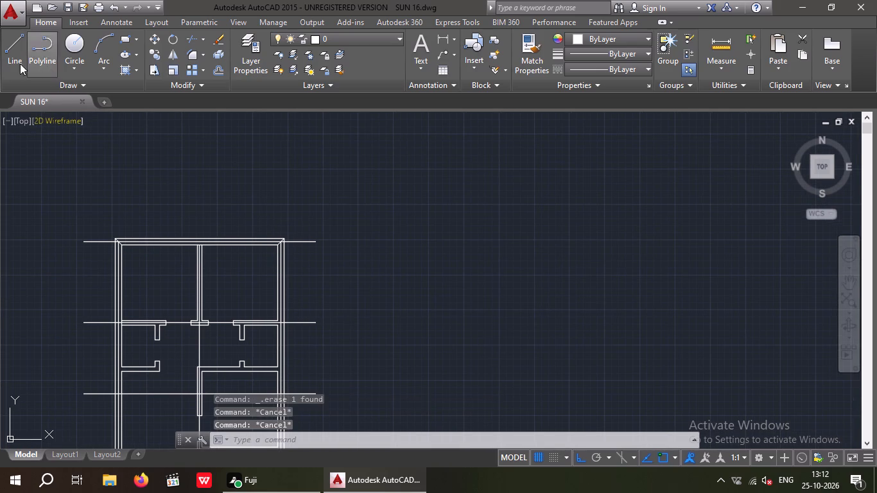
click(14, 48)
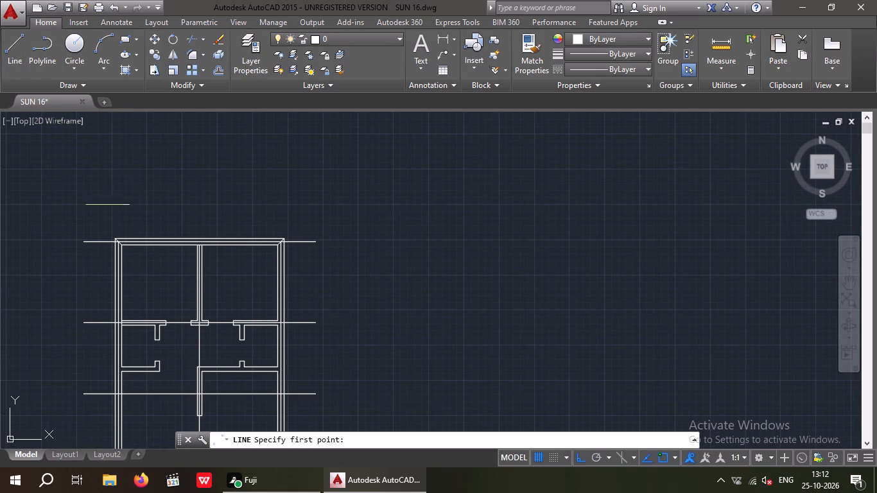
drag(73, 211, 87, 215)
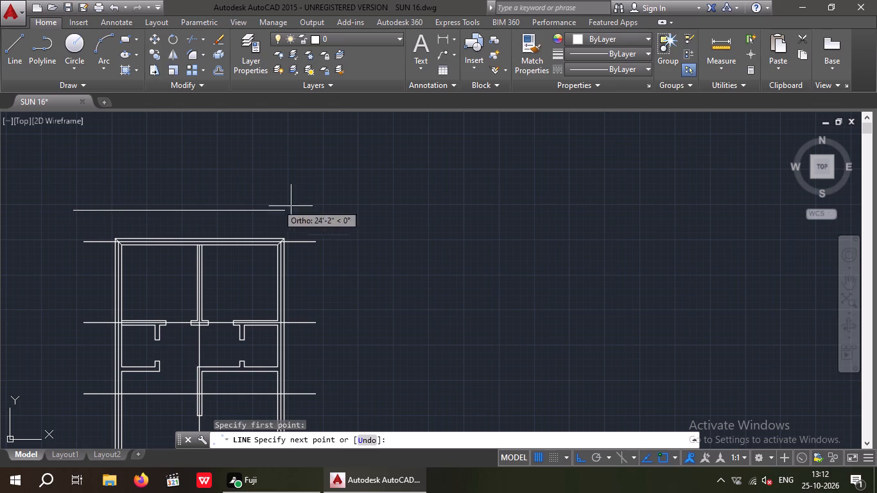
click(348, 216)
middle_drag(352, 225, 336, 127)
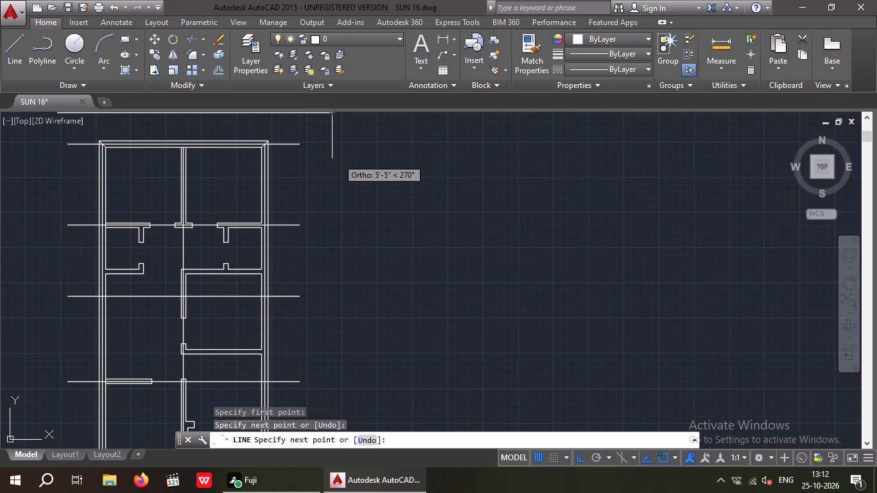
key(space)
Draw a horizontal boundary line just below the lower ends of the three vertical centre lines, reaching past the plan's side walls.
scroll(334, 173, down, 3)
scroll(281, 272, up, 3)
key(space)
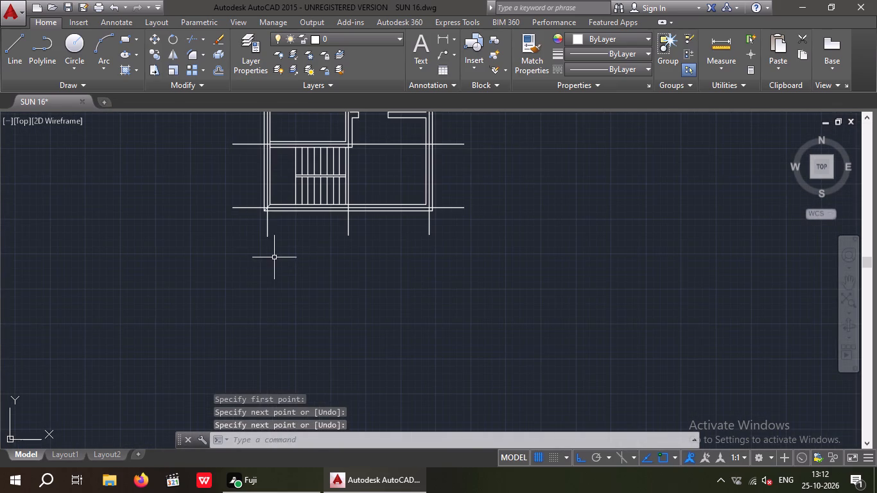
scroll(250, 242, up, 3)
drag(287, 232, 309, 232)
middle_drag(584, 224, 166, 239)
click(641, 248)
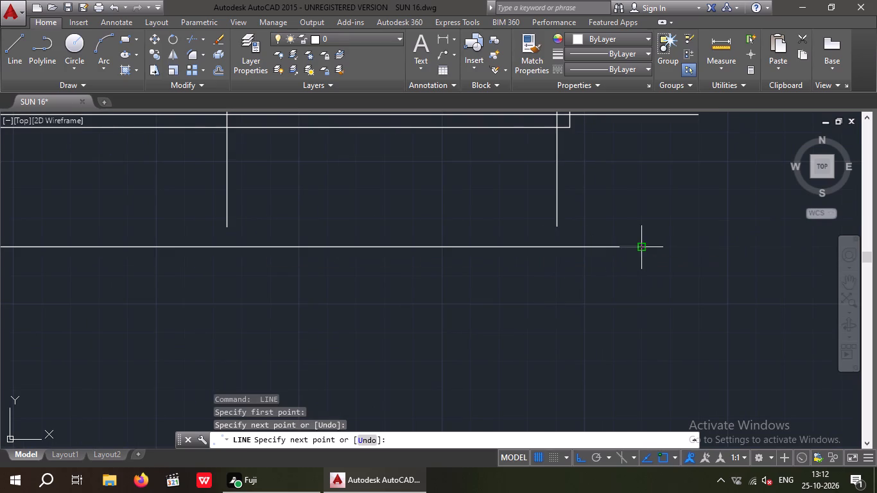
key(space)
key(Escape)
key(Escape)
Extend the three vertical wall centre lines down to the horizontal boundary line below the plan and finish the Extend command.
key(e)
text(X)
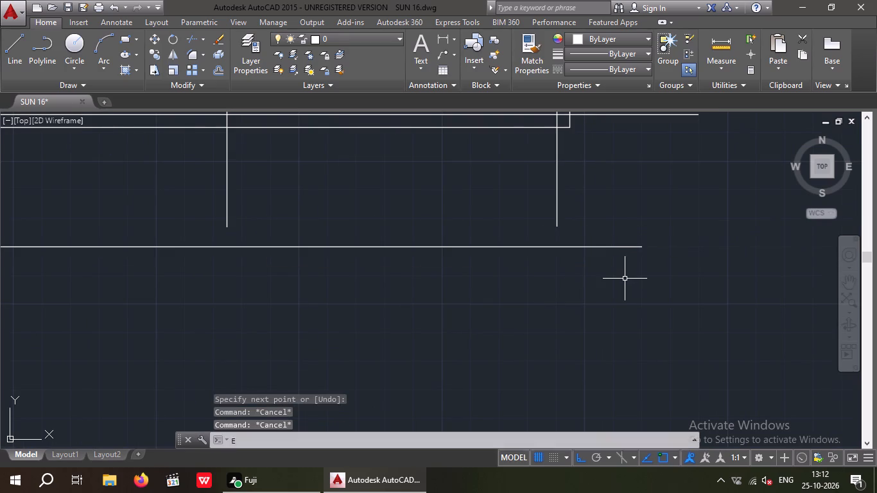
key(space)
key(space)
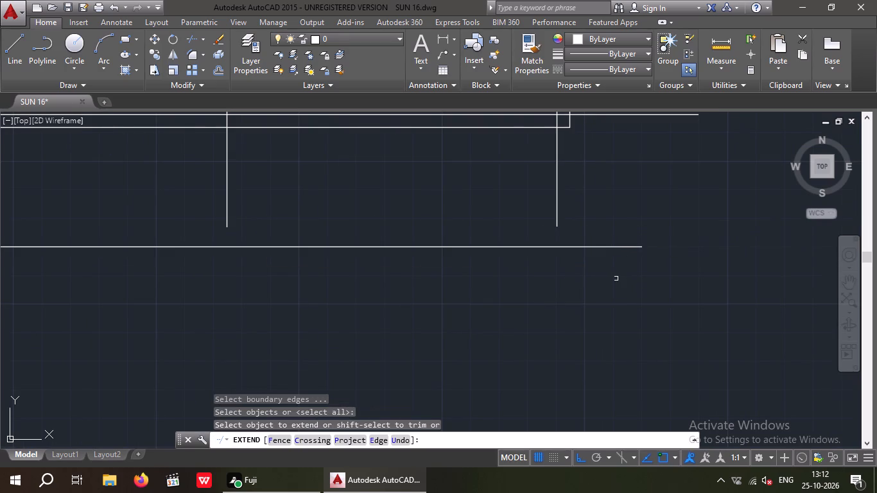
click(559, 200)
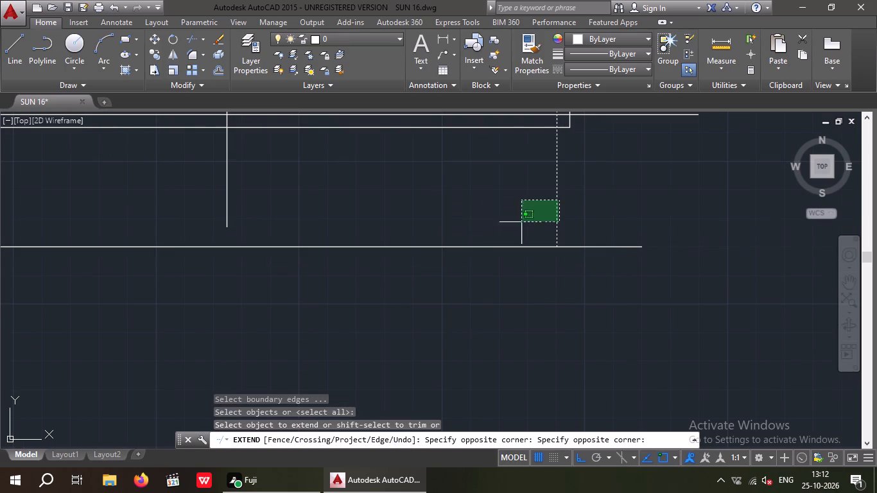
click(499, 221)
drag(352, 179, 179, 213)
click(116, 217)
scroll(197, 215, down, 1)
middle_drag(198, 215, 223, 215)
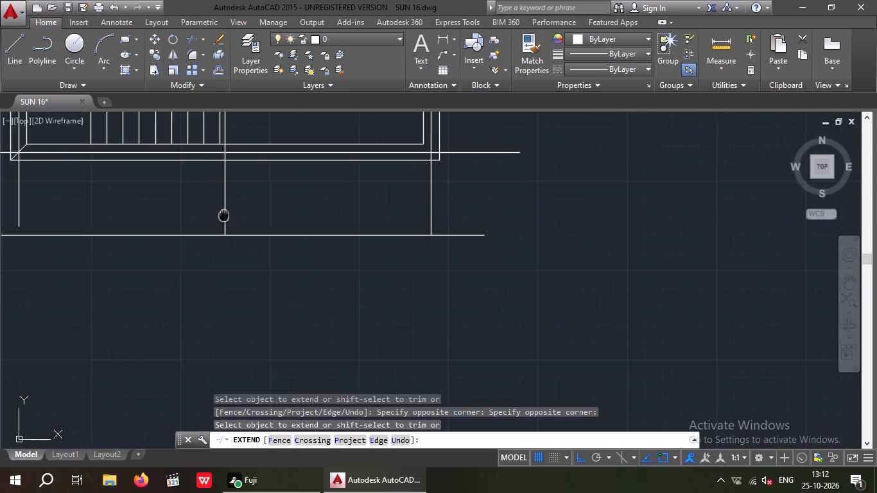
middle_drag(223, 215, 435, 209)
drag(294, 195, 209, 215)
drag(203, 216, 205, 223)
key(Escape)
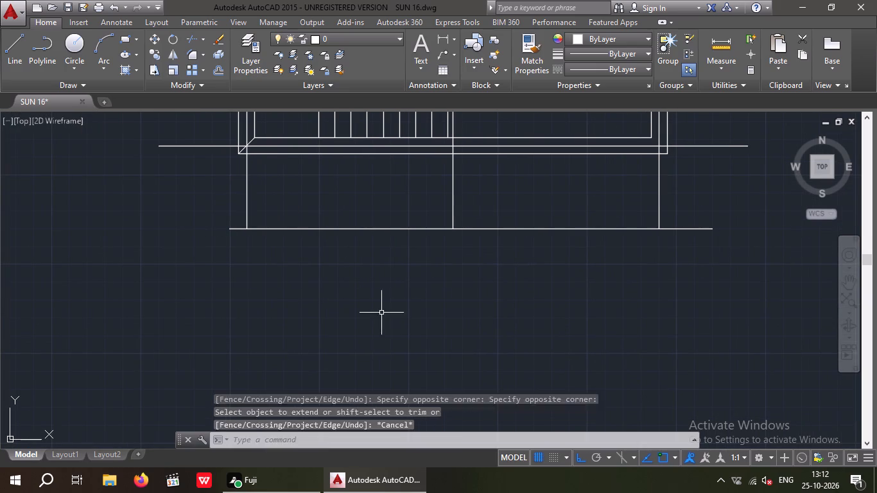
key(Escape)
Delete the horizontal boundary line below the plan.
drag(391, 318, 342, 248)
click(327, 193)
key(Delete)
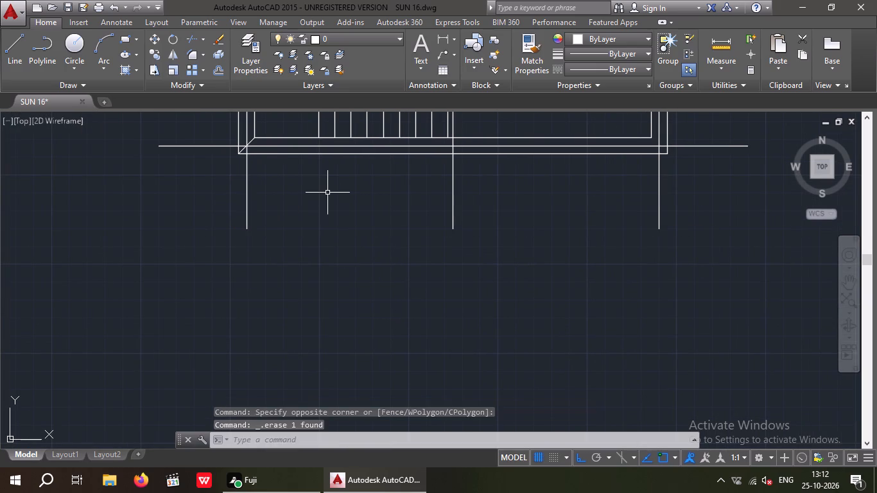
Extend the left-hand outer wall's centre line upwards to the horizontal boundary line above the plan.
scroll(341, 277, down, 2)
middle_drag(342, 293, 315, 459)
middle_drag(392, 292, 392, 250)
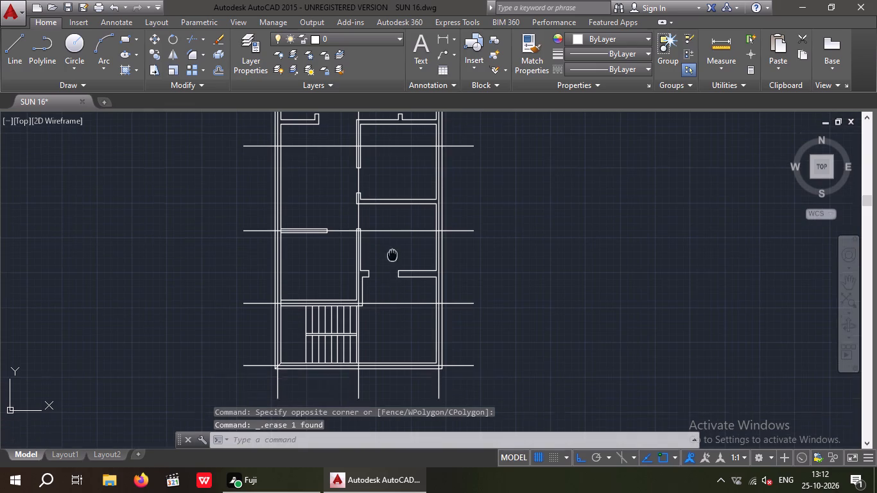
middle_drag(392, 250, 392, 200)
middle_drag(394, 220, 363, 356)
scroll(394, 220, down, 1)
scroll(282, 159, up, 1)
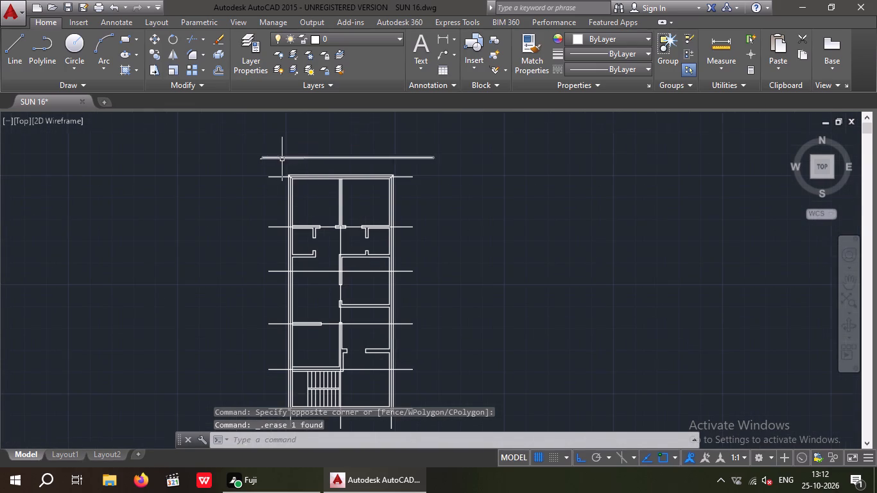
scroll(282, 159, up, 2)
key(Escape)
key(Escape)
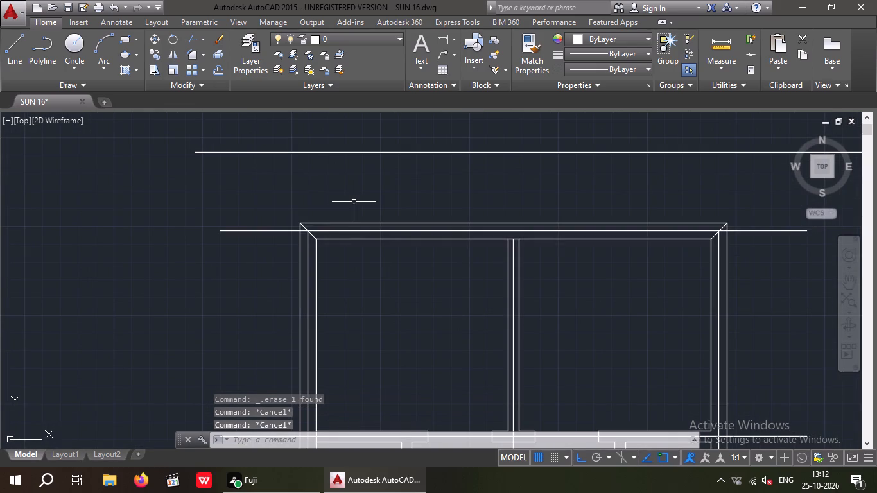
text(EX)
key(space)
key(space)
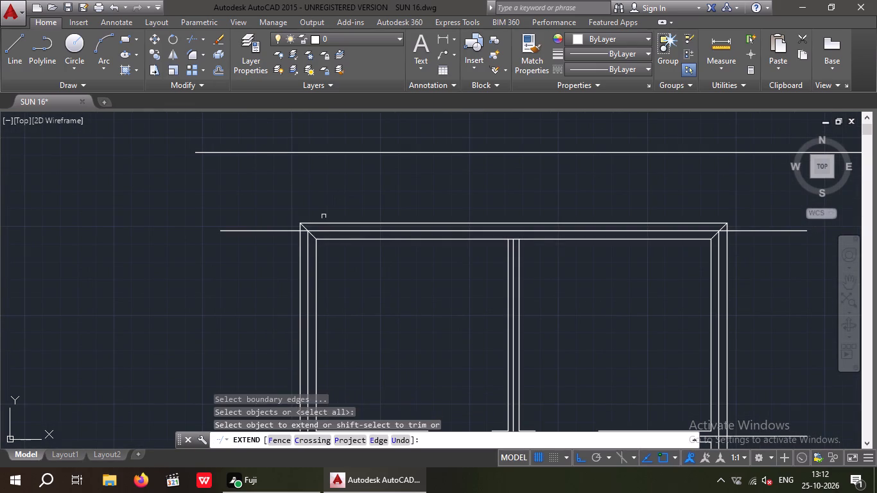
click(308, 243)
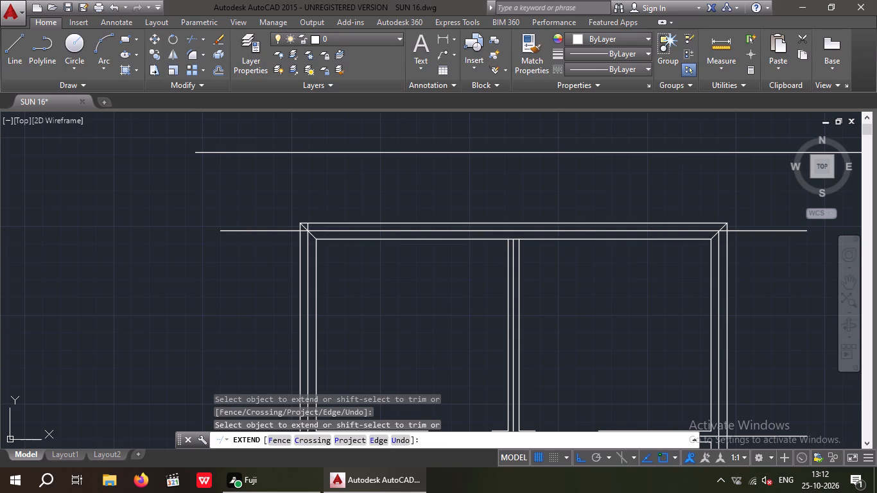
click(306, 251)
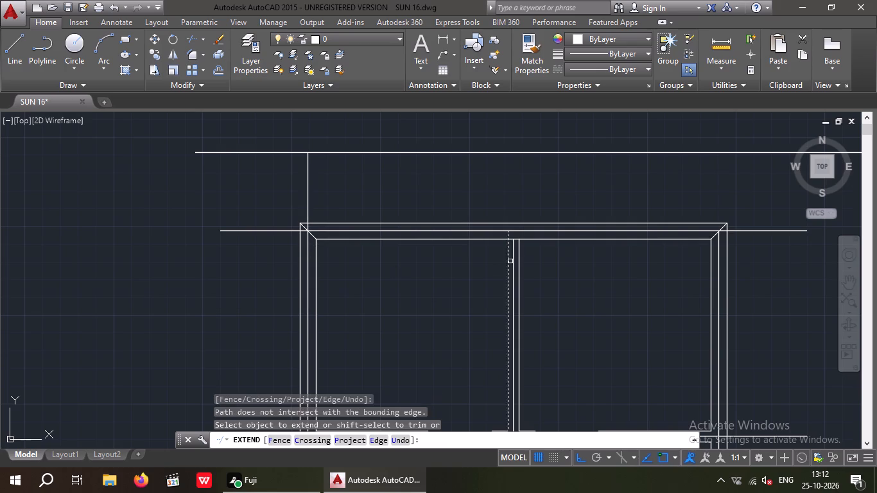
Extend the centre lines of the central partition and the right-hand outer wall upwards to the boundary line above the plan.
click(514, 248)
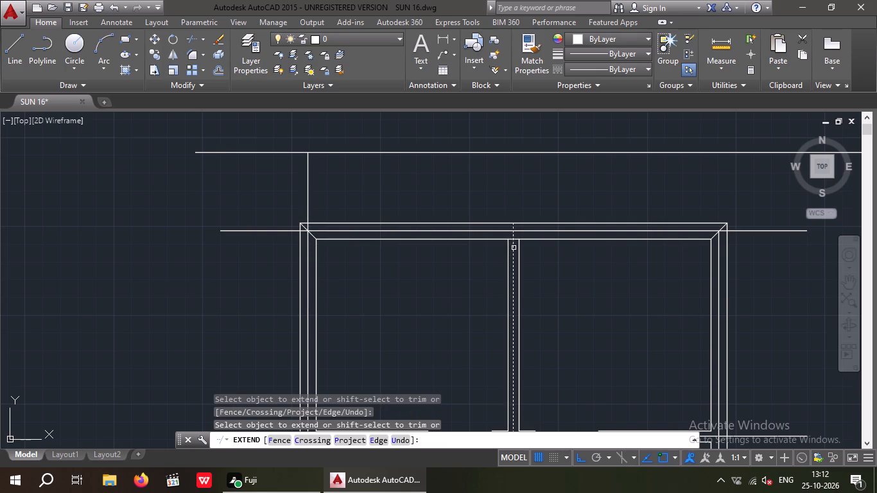
click(514, 248)
click(514, 252)
middle_drag(458, 280, 270, 309)
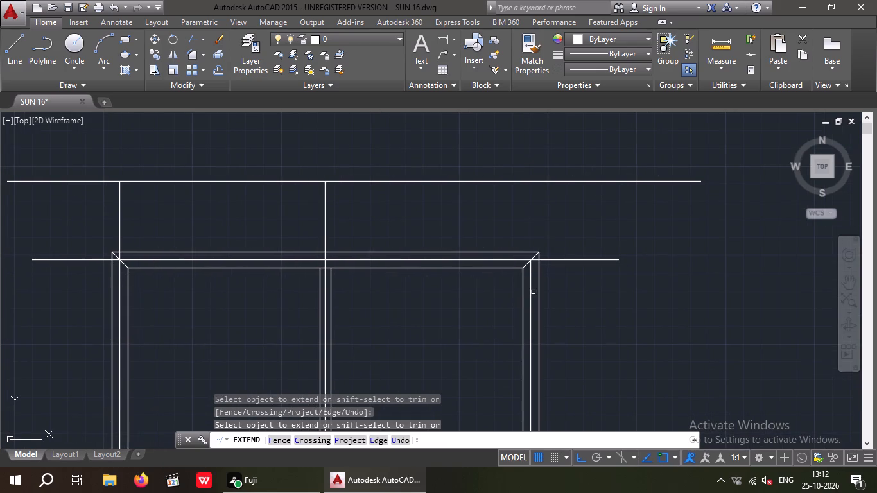
click(530, 288)
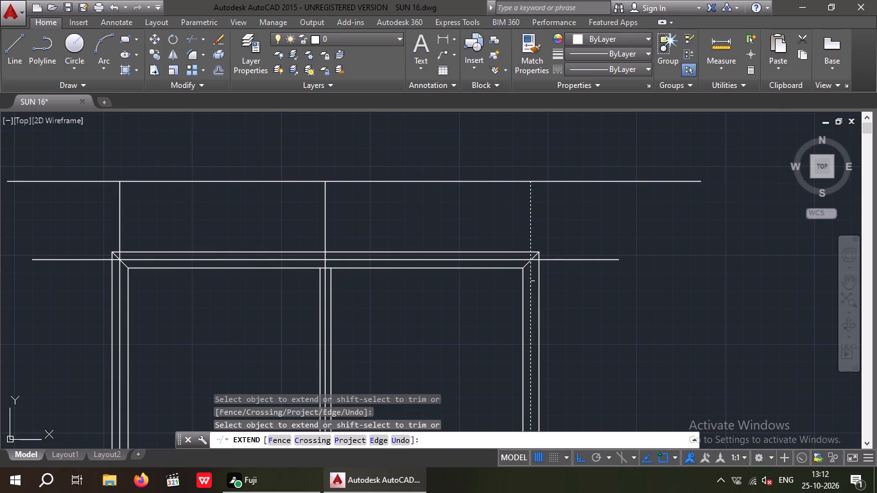
click(532, 279)
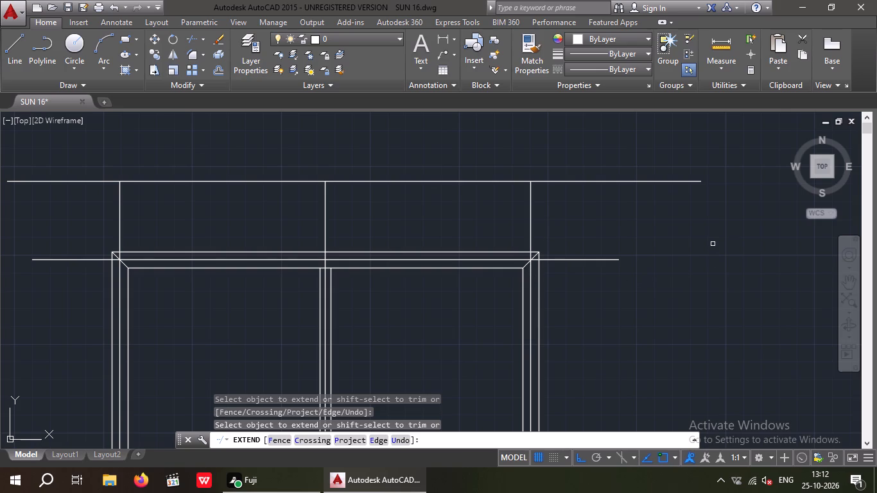
Finish extending and delete the horizontal boundary line above the plan.
key(Escape)
key(Escape)
drag(708, 234, 685, 220)
click(642, 180)
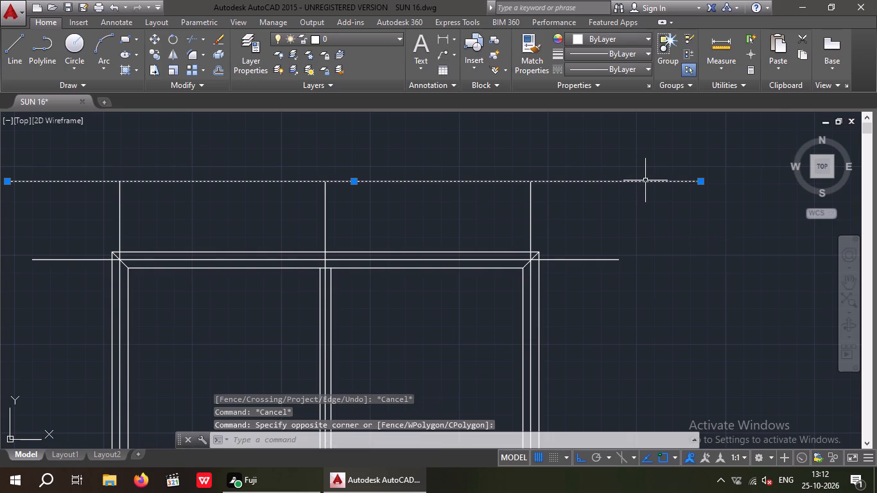
key(Delete)
key(Delete)
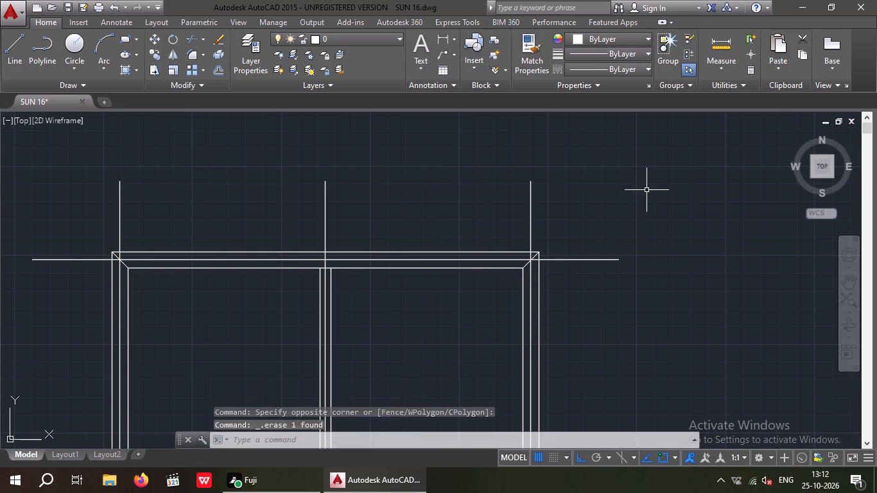
Draw a closed 9" by 9" column square with the Line command in the empty space beside the plan.
middle_drag(647, 190, 498, 190)
scroll(501, 189, down, 2)
middle_drag(546, 209, 373, 243)
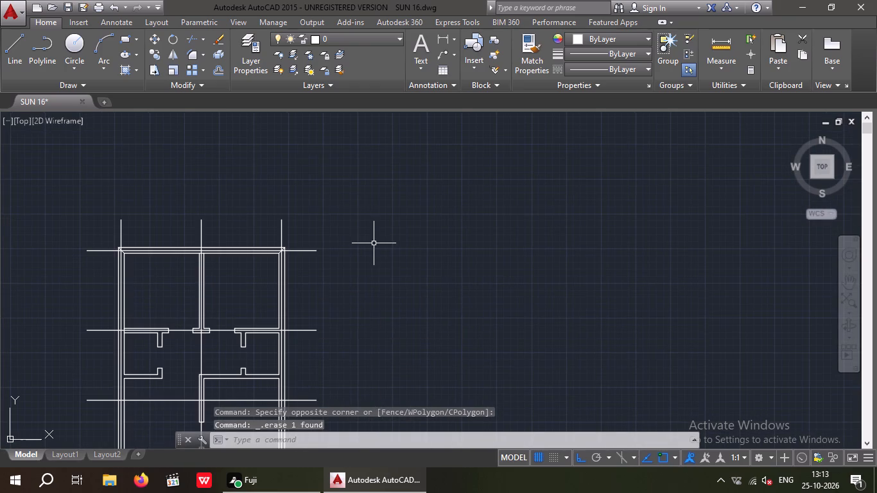
key(Escape)
key(Escape)
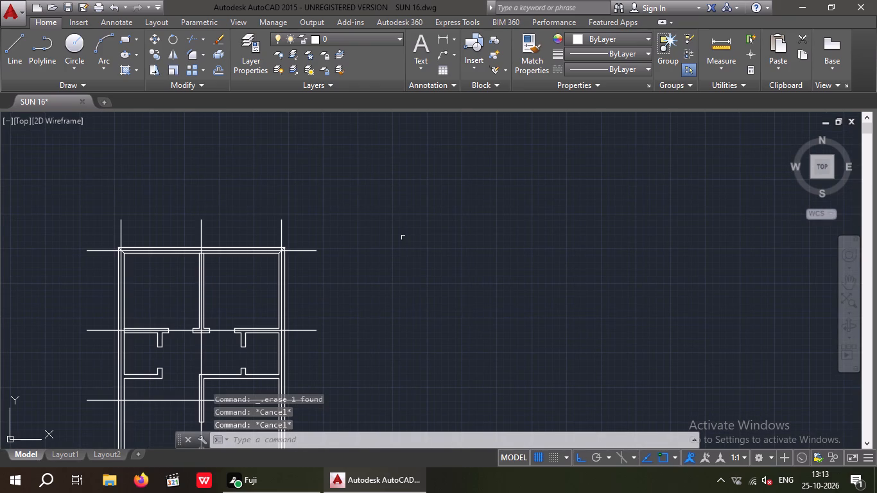
text(L)
key(space)
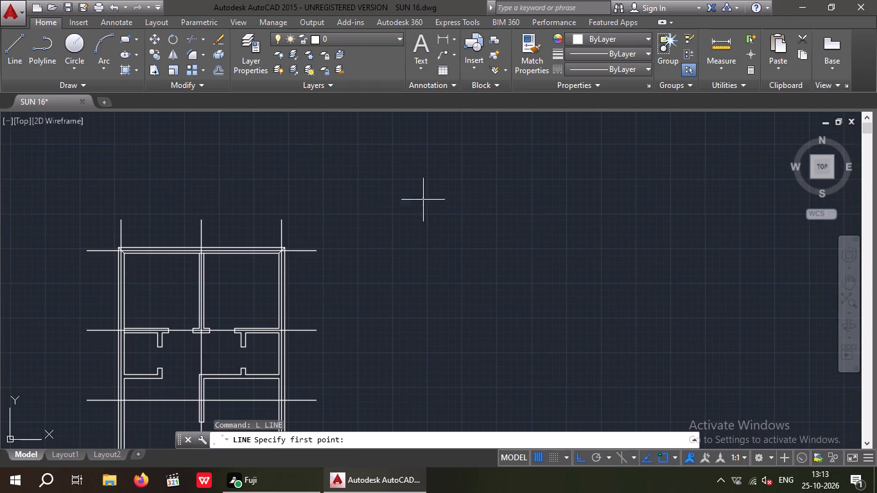
click(427, 212)
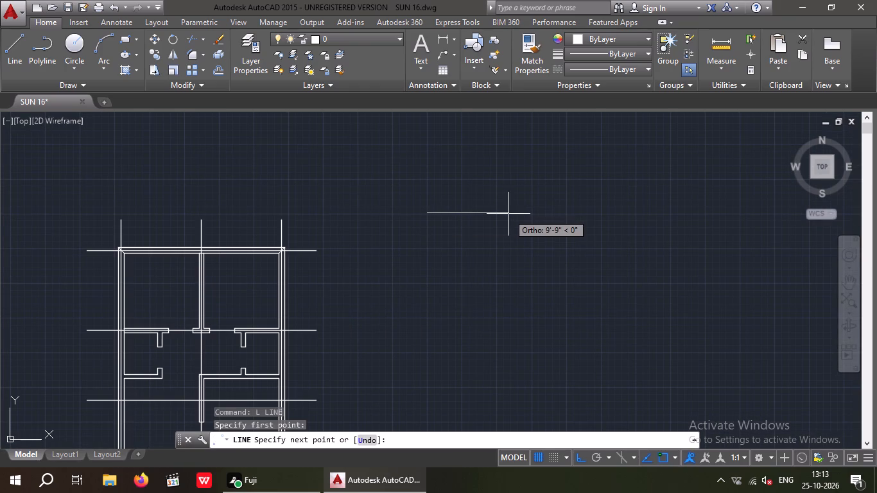
key(9)
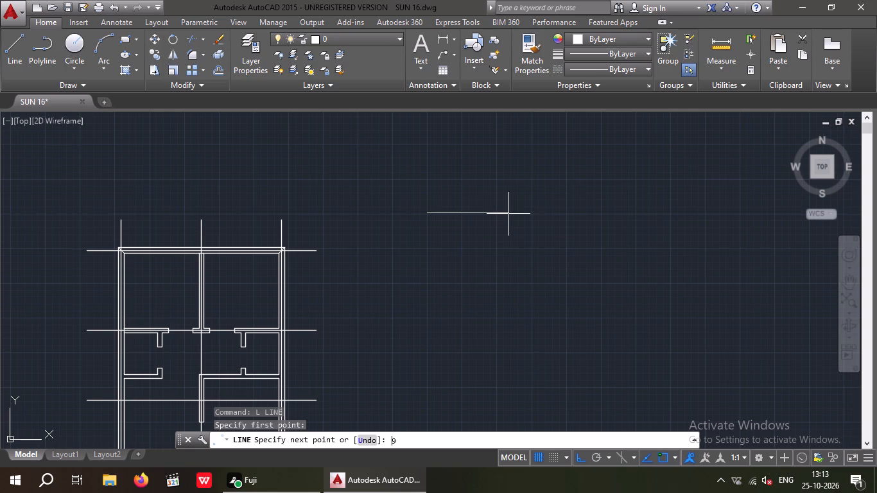
key(shift+quotedbl)
key(Return)
key(9)
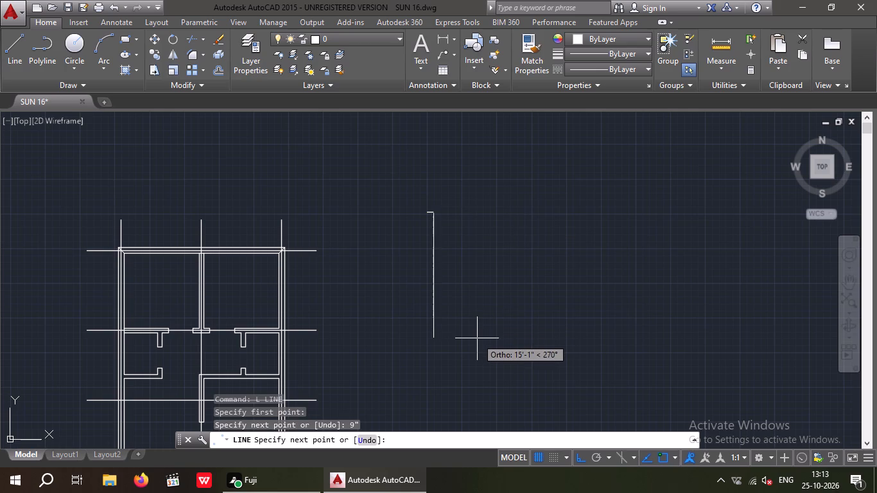
key(shift+quotedbl)
key(Return)
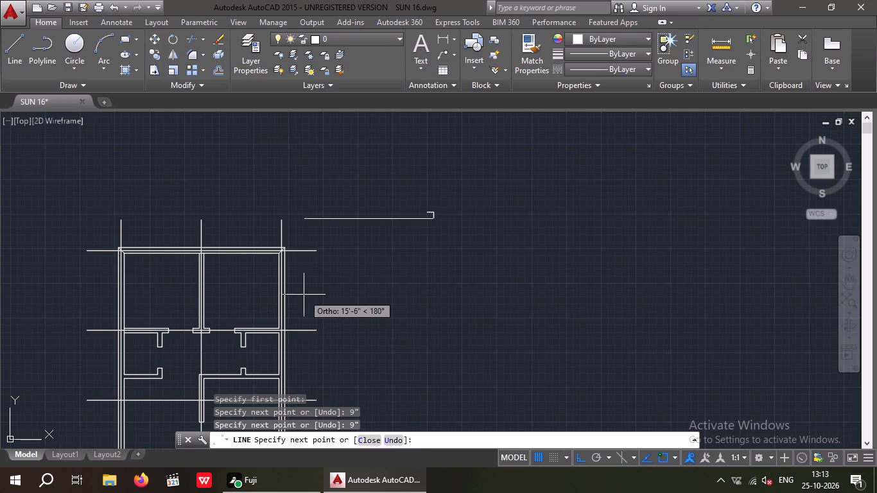
key(9)
key(shift+quotedbl)
key(Return)
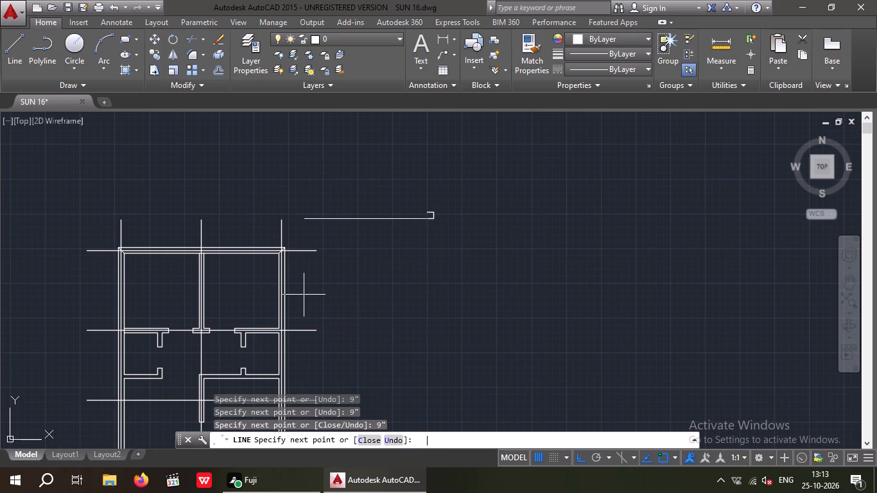
scroll(421, 192, up, 3)
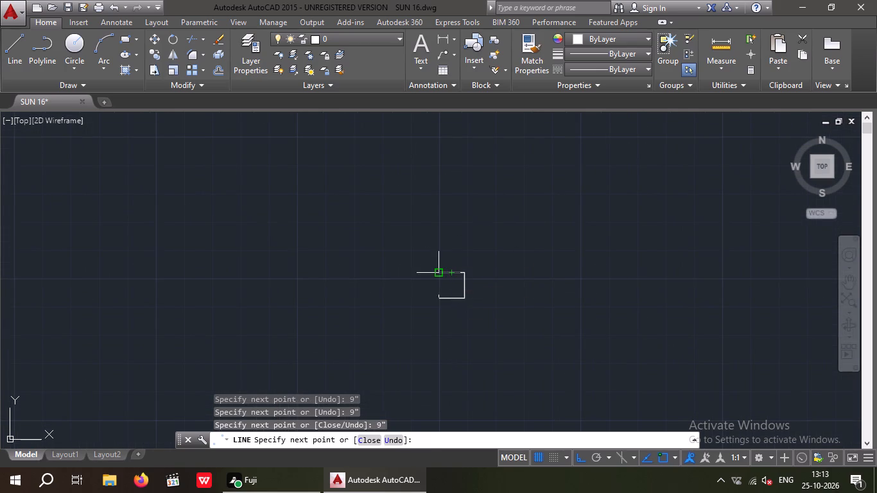
click(439, 273)
key(Escape)
key(Escape)
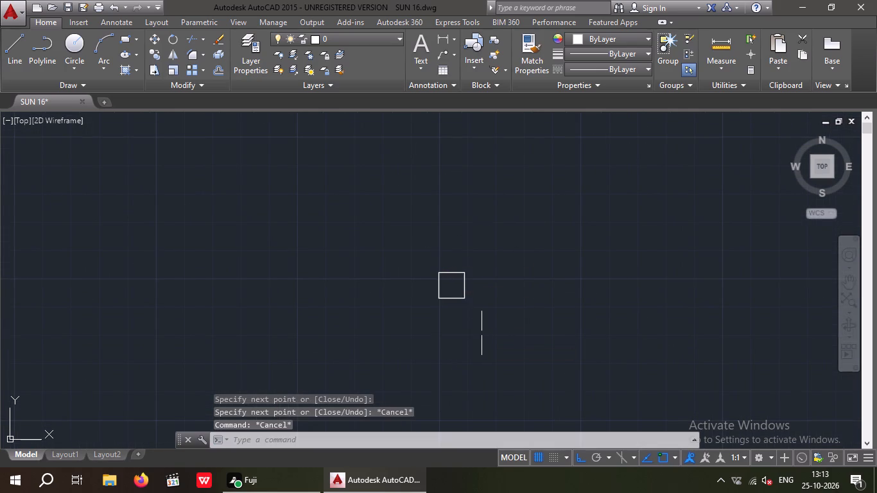
Draw a vertical and a horizontal centre line across the 9" square, joining the midpoints of its opposite sides.
key(l)
key(space)
scroll(445, 273, up, 3)
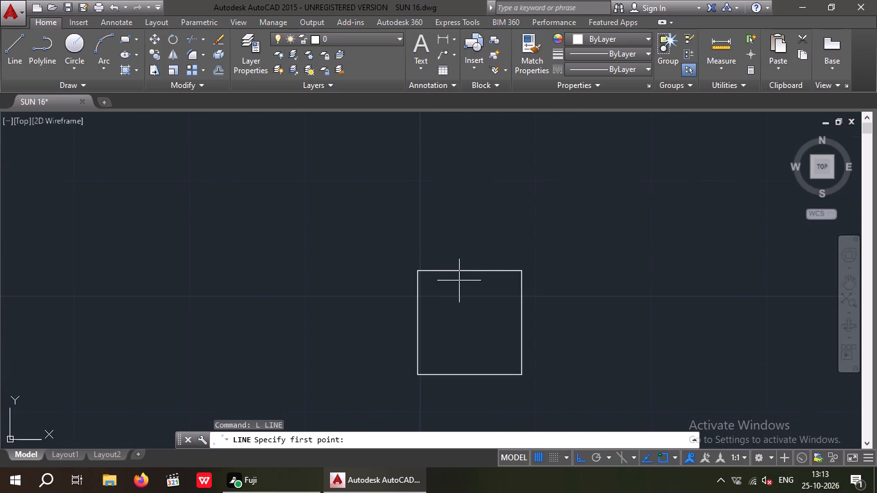
click(473, 272)
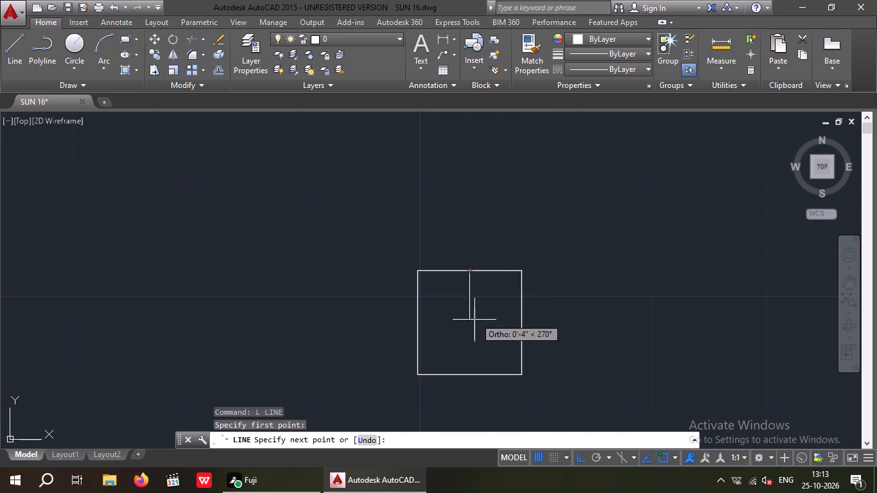
click(471, 372)
key(space)
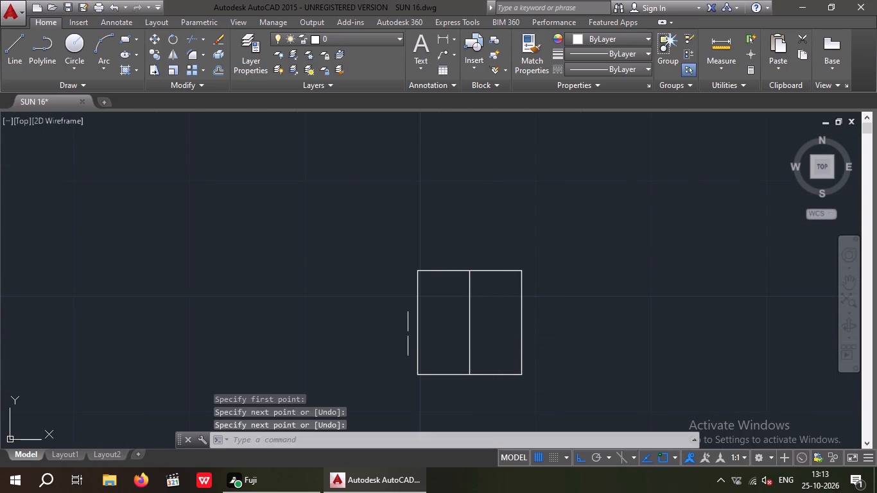
key(space)
drag(421, 324, 435, 324)
click(526, 325)
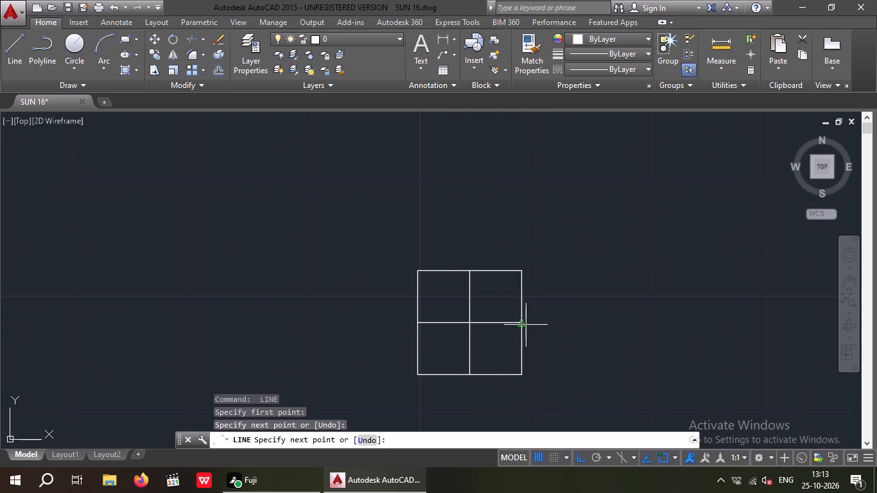
key(Escape)
key(Escape)
With Ortho off, copy the crossed column square from its centre onto the centre-line intersection at the plan's upper-left corner.
drag(352, 236, 452, 264)
click(613, 394)
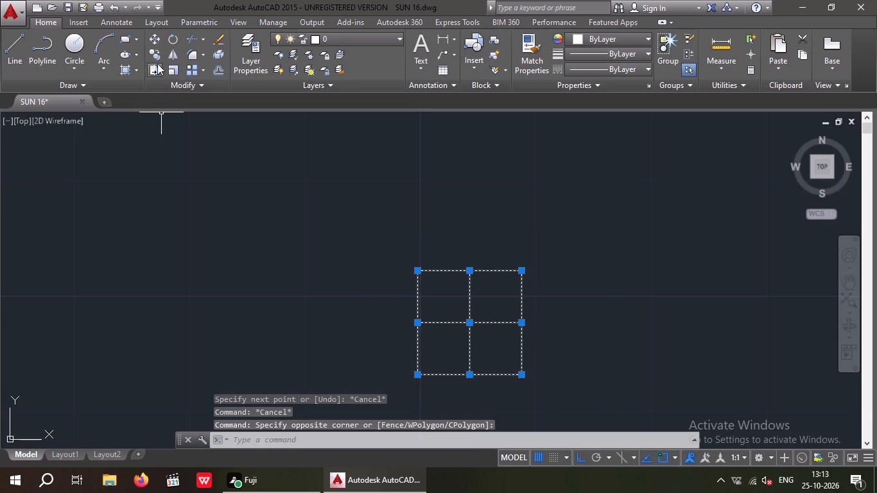
click(151, 55)
scroll(205, 159, down, 2)
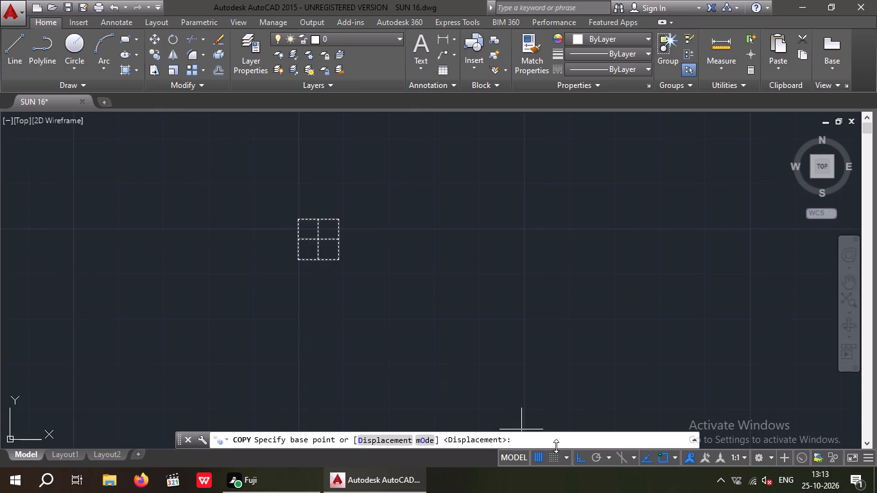
click(581, 459)
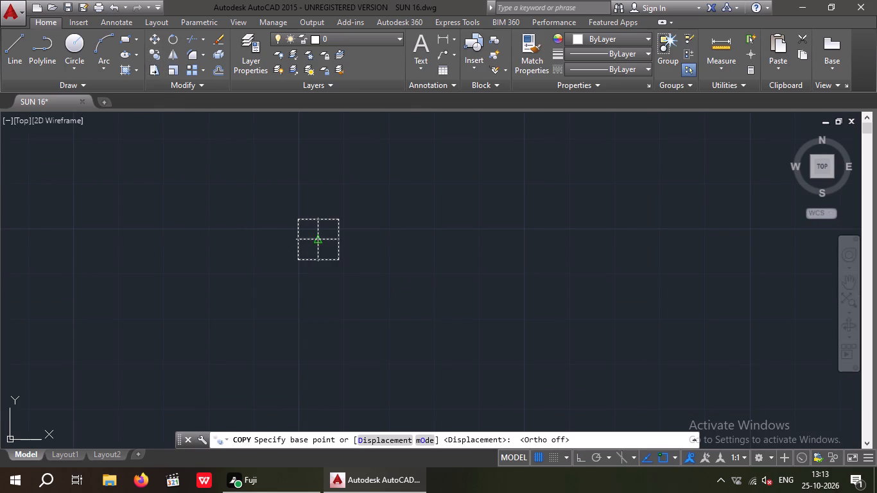
click(320, 238)
middle_drag(332, 281, 469, 252)
scroll(475, 255, down, 3)
middle_drag(404, 284, 482, 280)
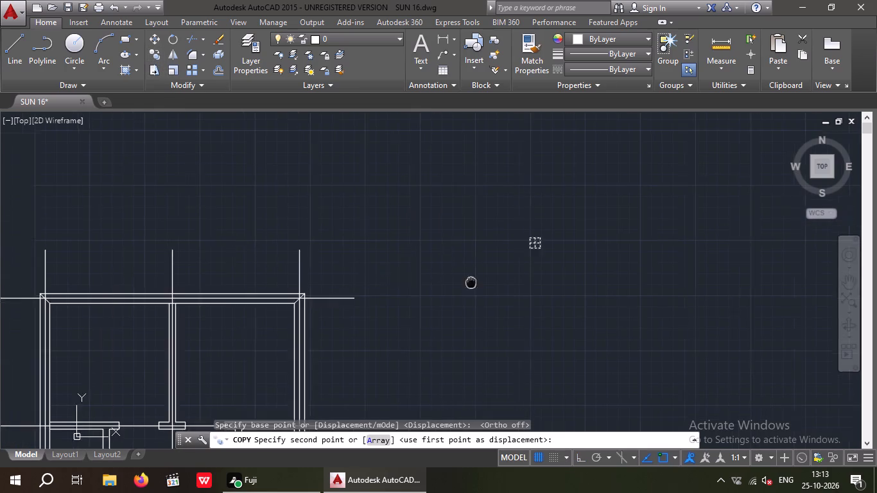
middle_drag(482, 280, 647, 290)
scroll(216, 308, up, 4)
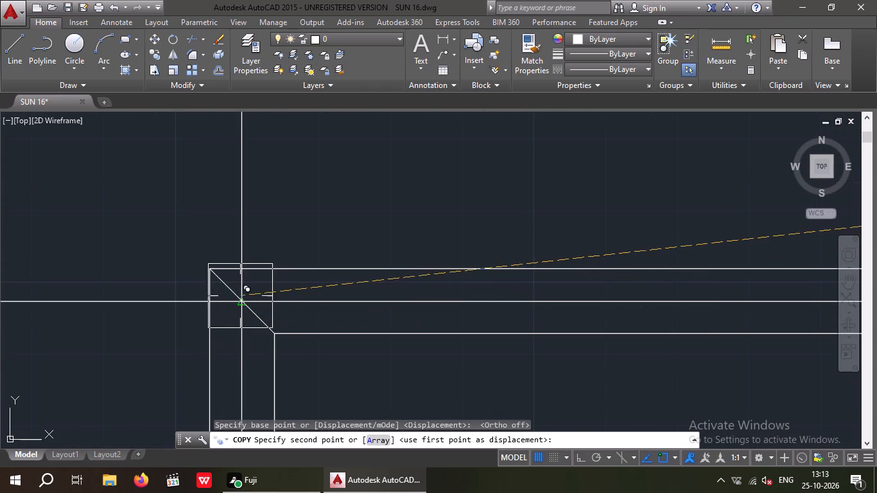
click(238, 302)
Place column copies on the top wall's centre line where the central partition's and right-hand outer wall's centre lines cross it.
scroll(254, 278, down, 4)
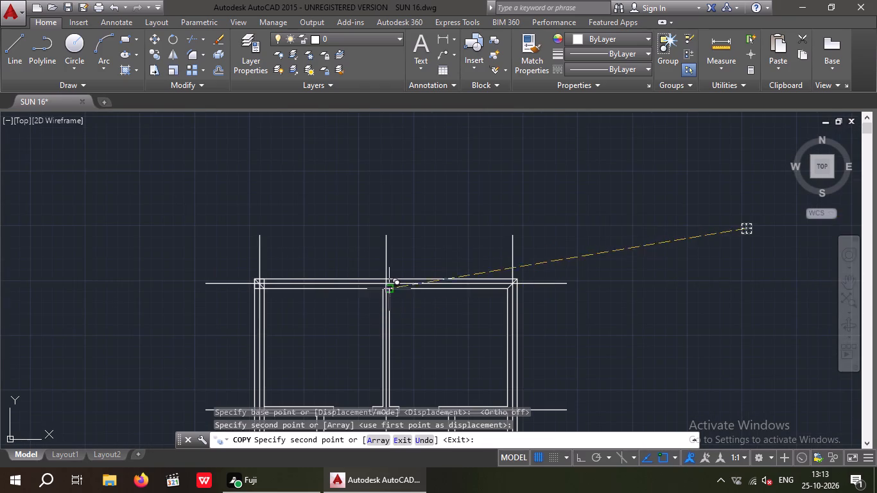
scroll(386, 282, up, 4)
click(369, 300)
scroll(368, 283, down, 2)
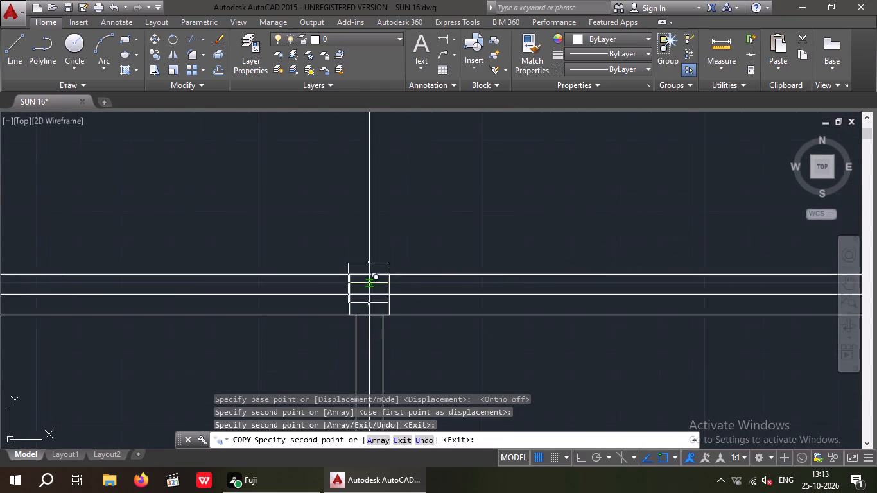
scroll(368, 283, down, 2)
scroll(492, 284, up, 4)
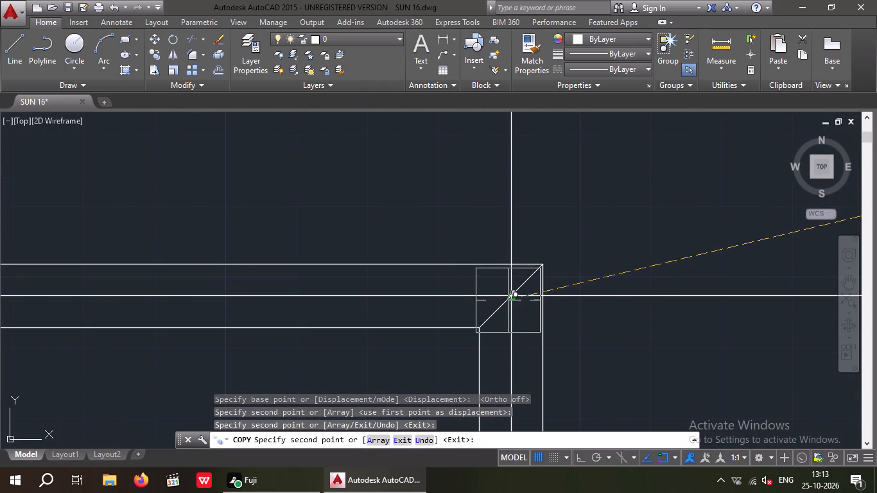
click(510, 296)
Place column copies at the three intersections of the second horizontal centre line with the left, central and right wall centre lines.
scroll(511, 283, down, 4)
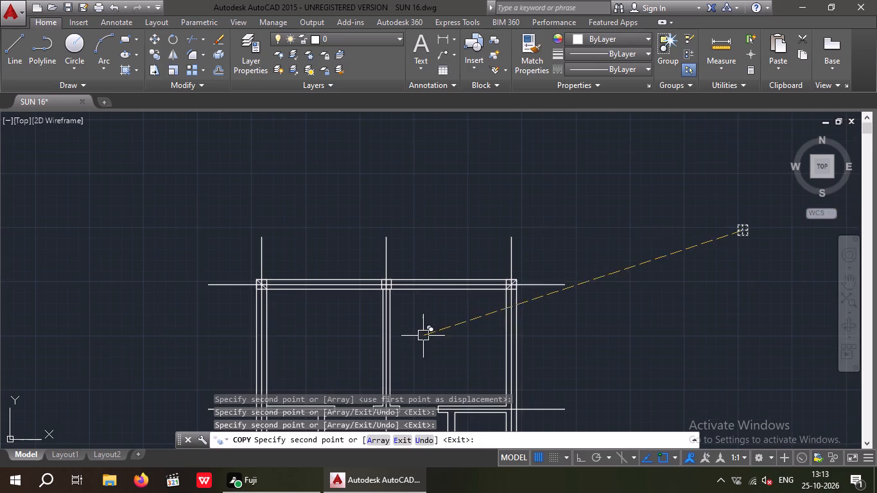
middle_drag(424, 334, 519, 273)
scroll(351, 361, up, 4)
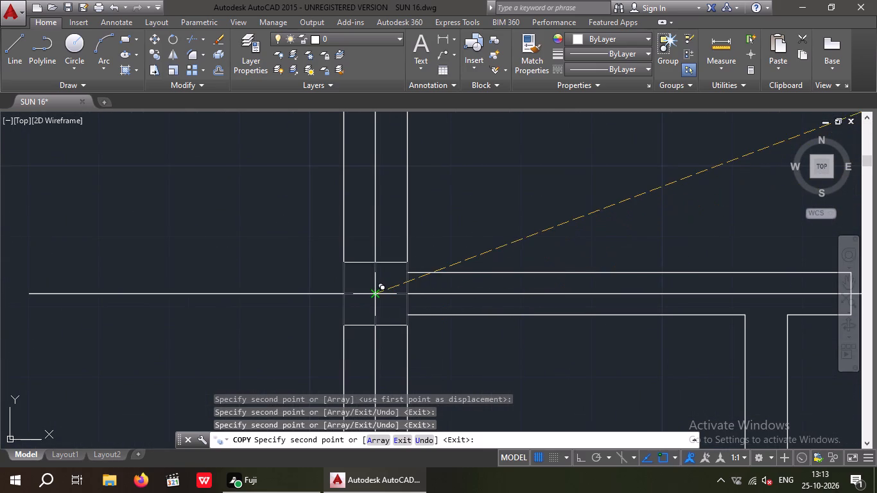
click(374, 294)
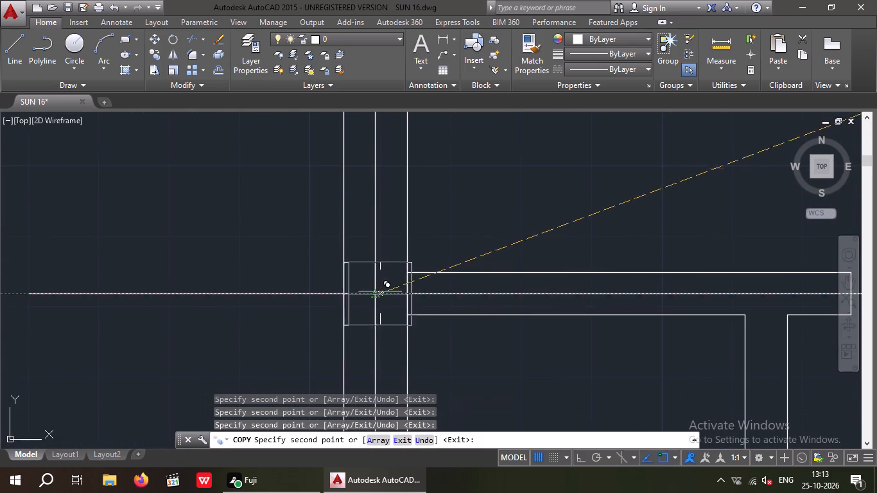
scroll(383, 290, down, 3)
scroll(585, 286, up, 4)
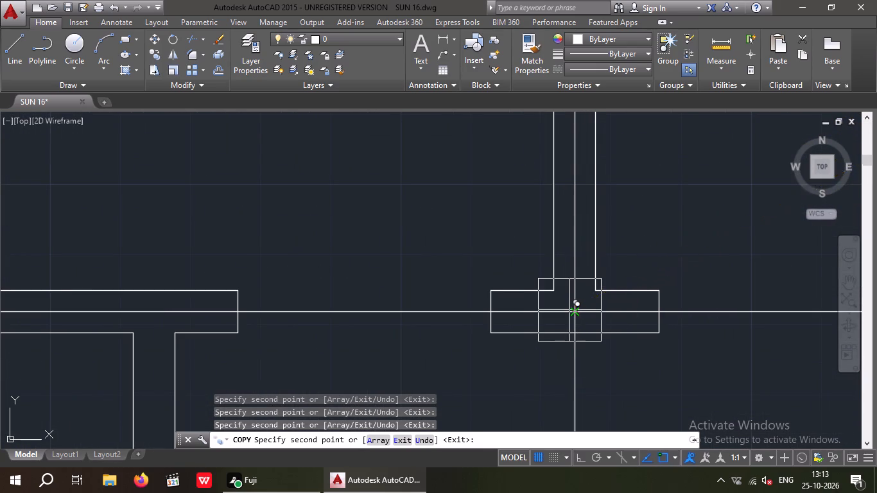
click(574, 309)
scroll(571, 280, down, 3)
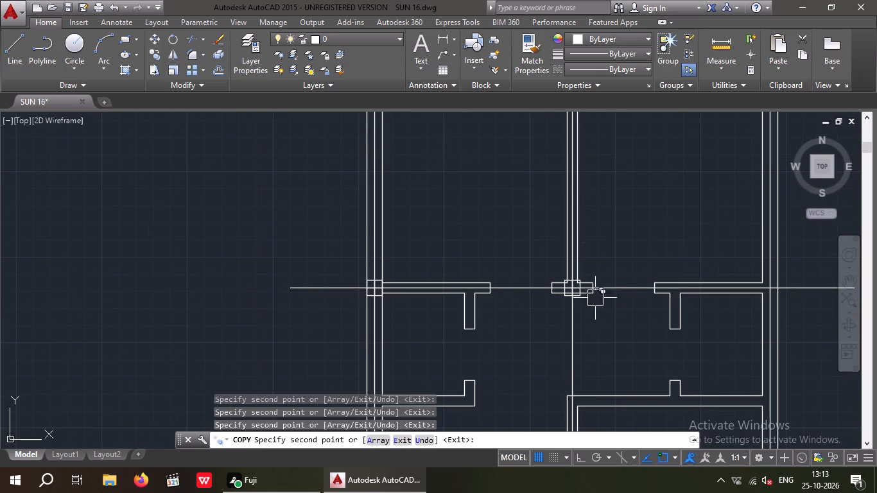
middle_drag(628, 333, 451, 347)
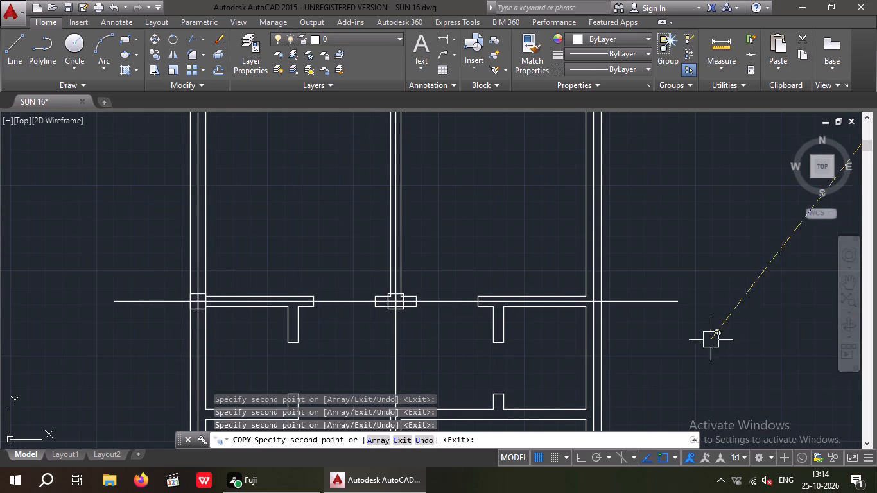
scroll(600, 309, up, 4)
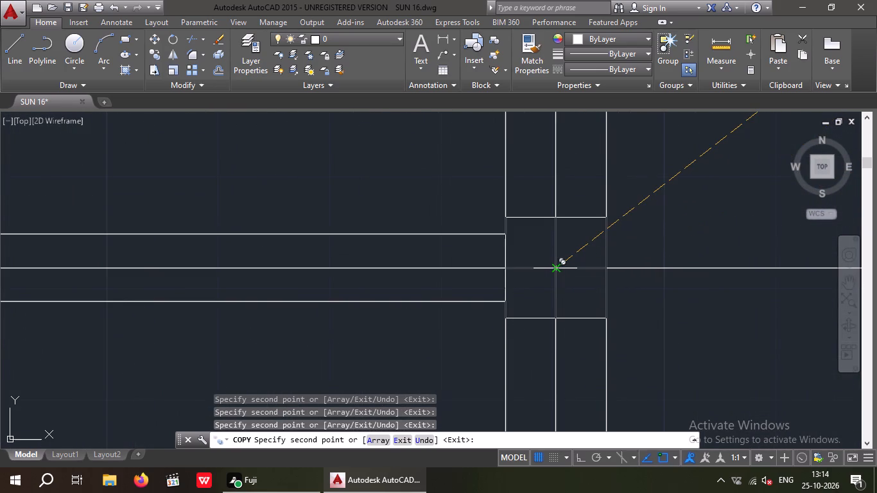
click(557, 268)
Place column copies where the third horizontal centre line crosses the left, central and right wall centre lines.
scroll(557, 253, down, 4)
middle_drag(523, 349, 550, 287)
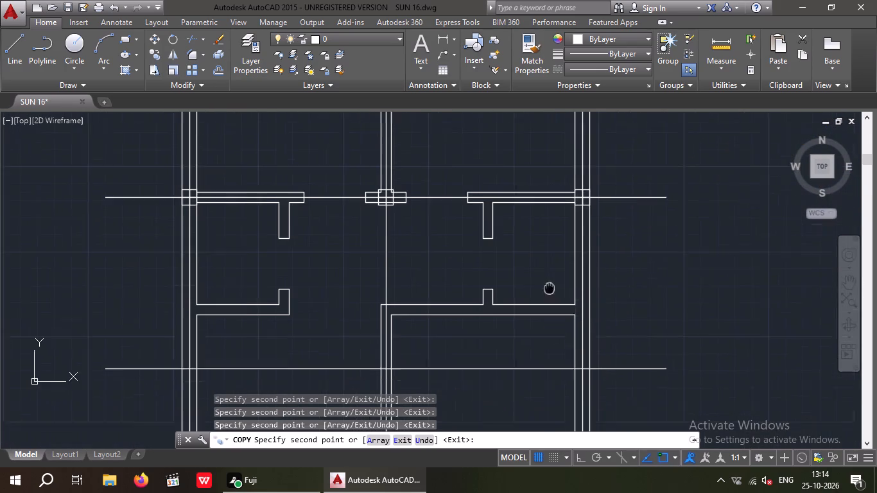
middle_drag(550, 287, 553, 279)
scroll(206, 359, up, 3)
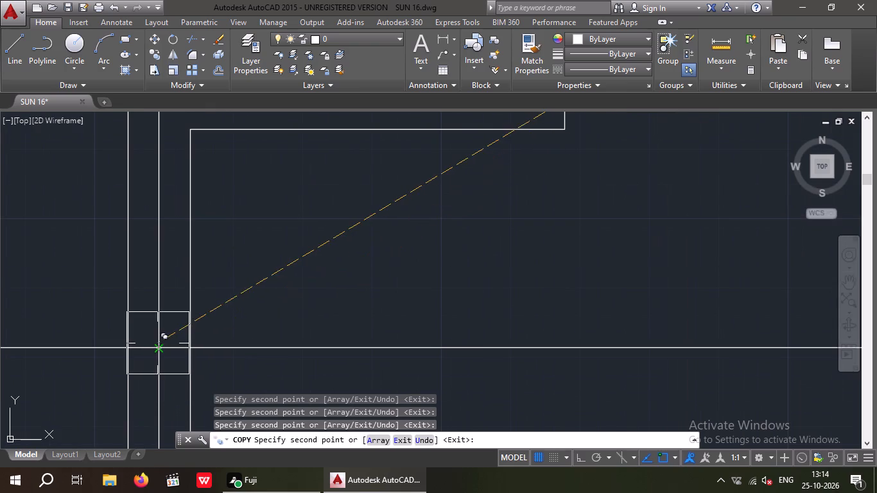
click(158, 350)
scroll(193, 303, down, 4)
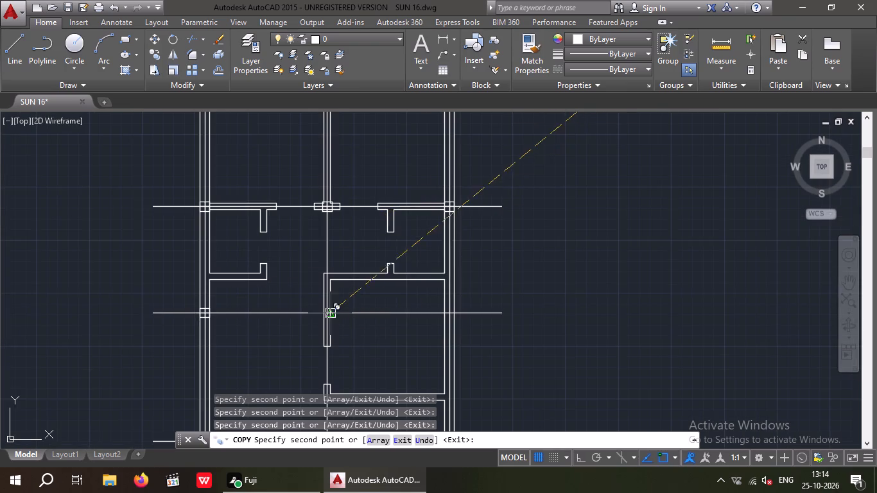
scroll(327, 316, up, 3)
click(327, 309)
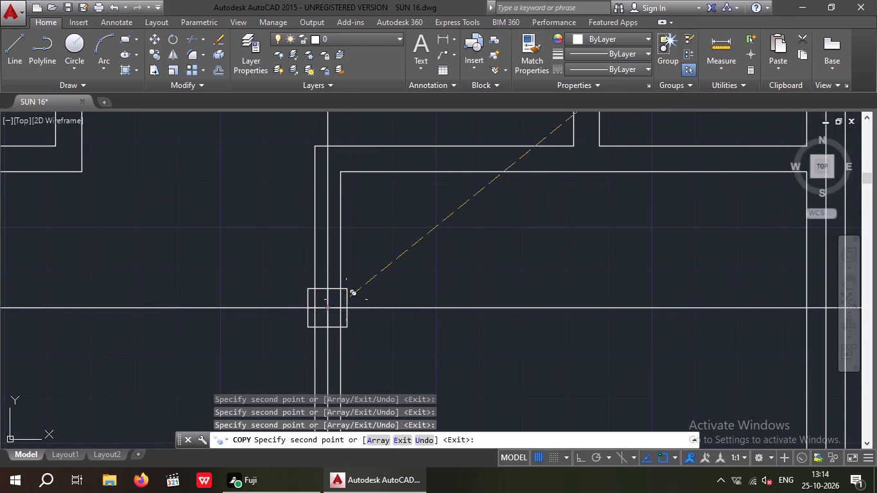
scroll(351, 294, down, 3)
scroll(470, 290, up, 3)
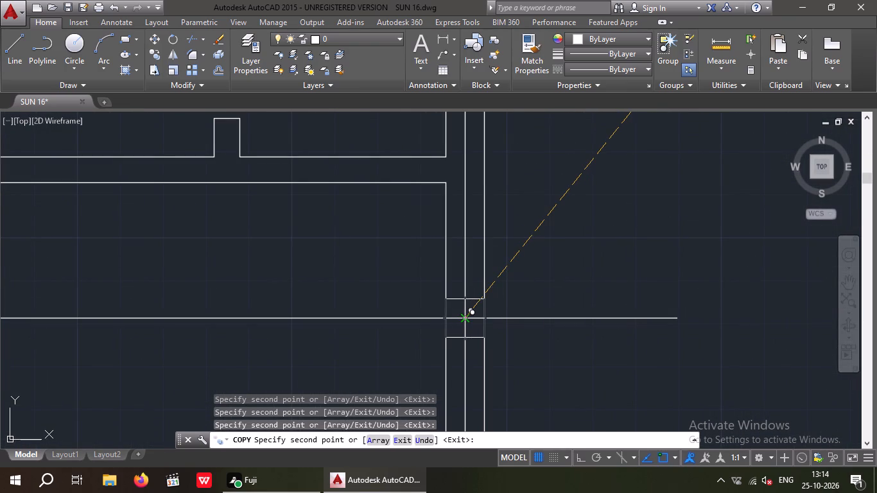
click(464, 319)
Place column copies at the fourth horizontal centre line's intersections with the left, central and right wall centre lines.
scroll(502, 266, down, 4)
middle_drag(447, 311, 467, 286)
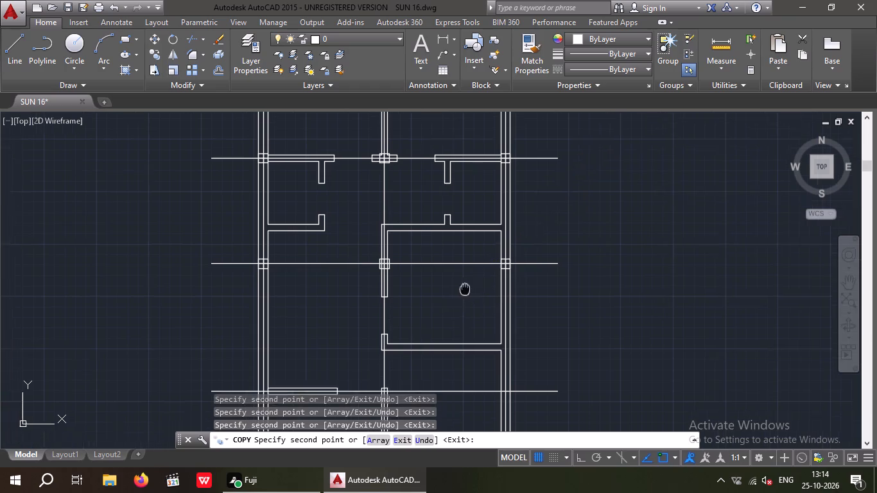
middle_drag(467, 286, 493, 261)
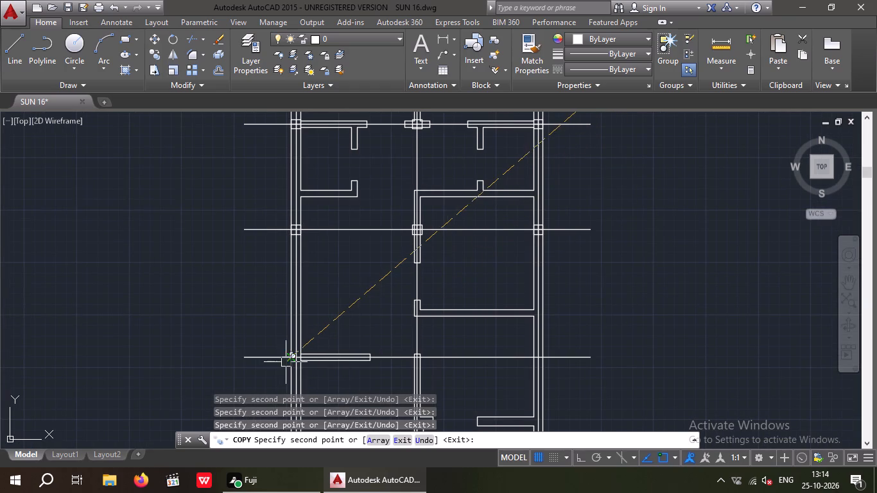
scroll(286, 362, up, 3)
click(319, 345)
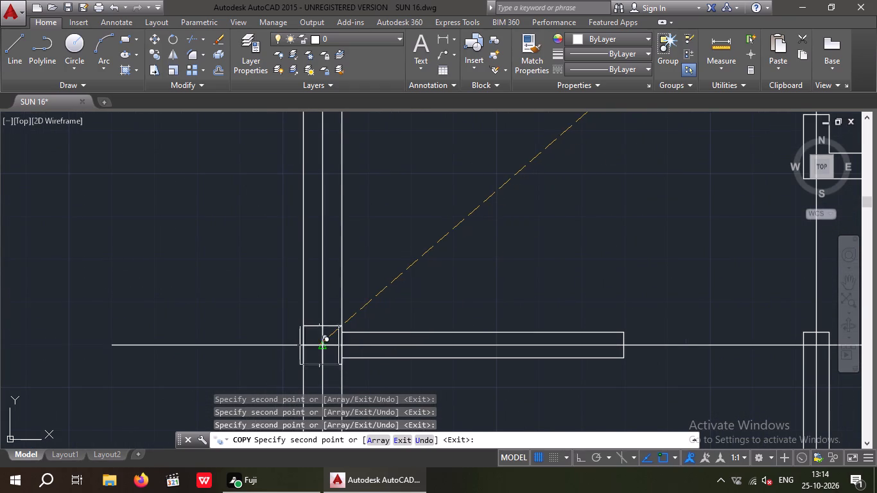
scroll(360, 329, down, 4)
scroll(436, 335, up, 3)
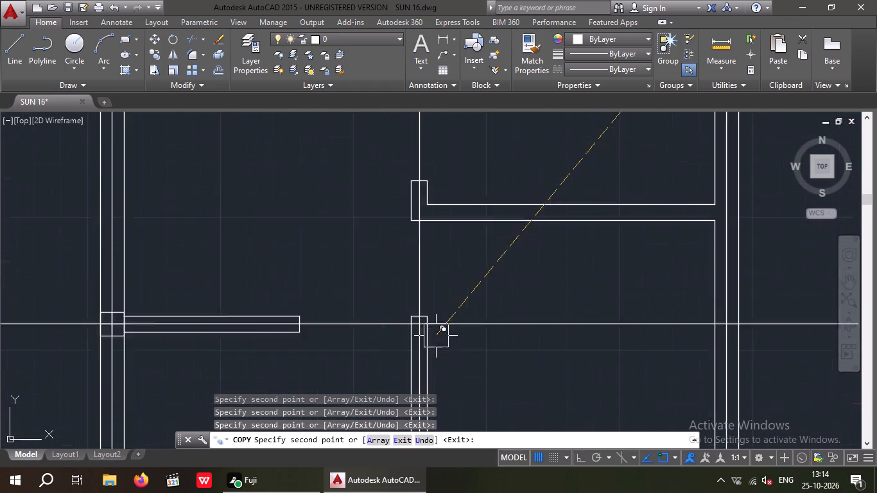
scroll(436, 336, up, 1)
click(409, 318)
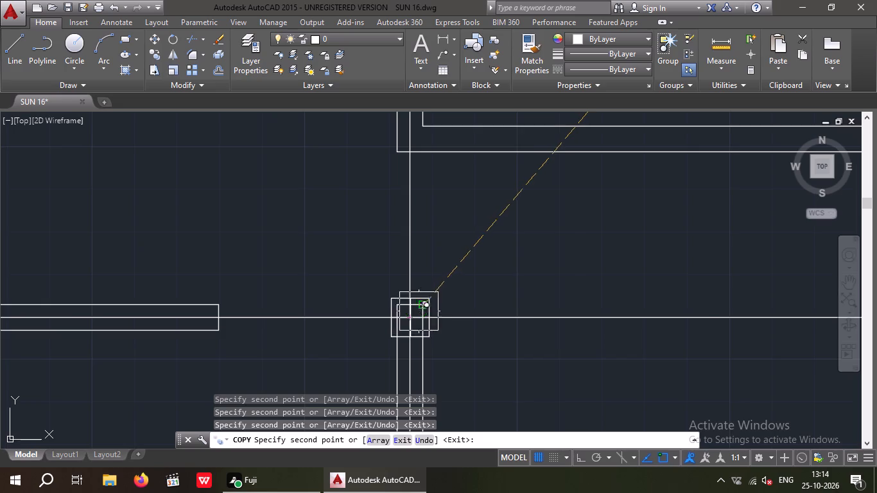
scroll(419, 311, down, 3)
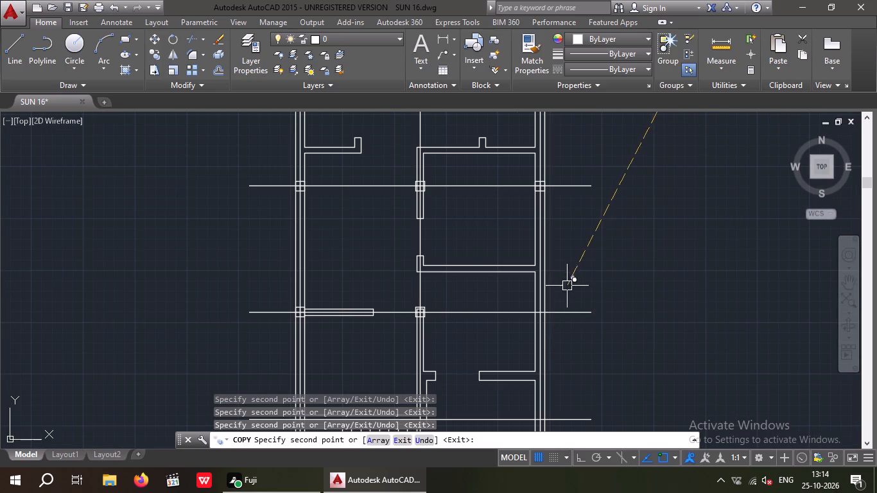
scroll(556, 312, up, 4)
click(448, 306)
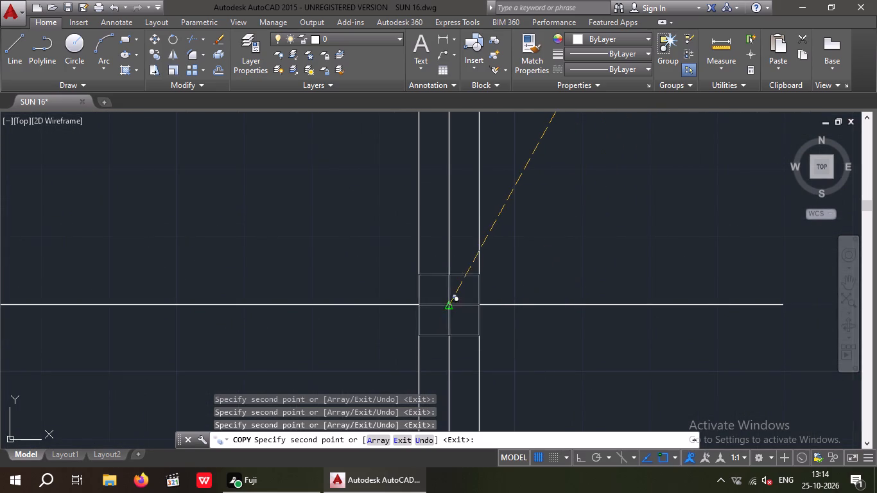
Place column copies on the fifth horizontal centre line, just above the staircase, at the left, central and right wall centre lines.
scroll(475, 221, down, 4)
scroll(221, 343, up, 3)
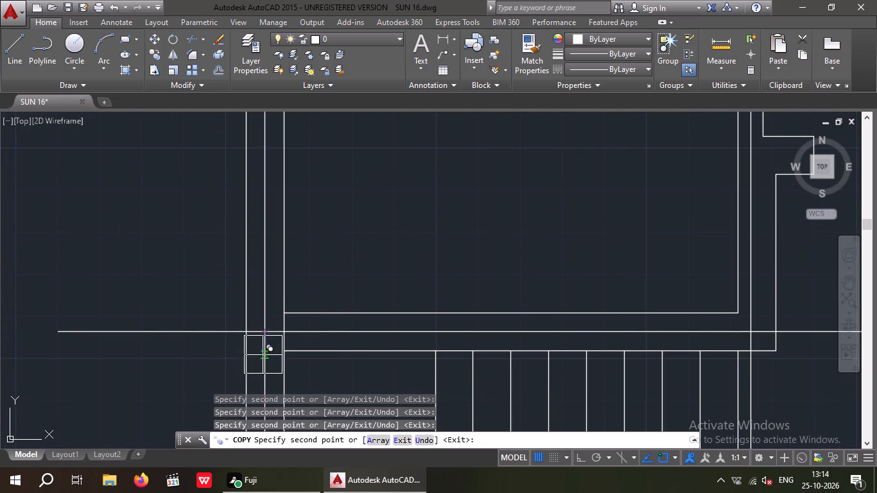
scroll(271, 349, up, 2)
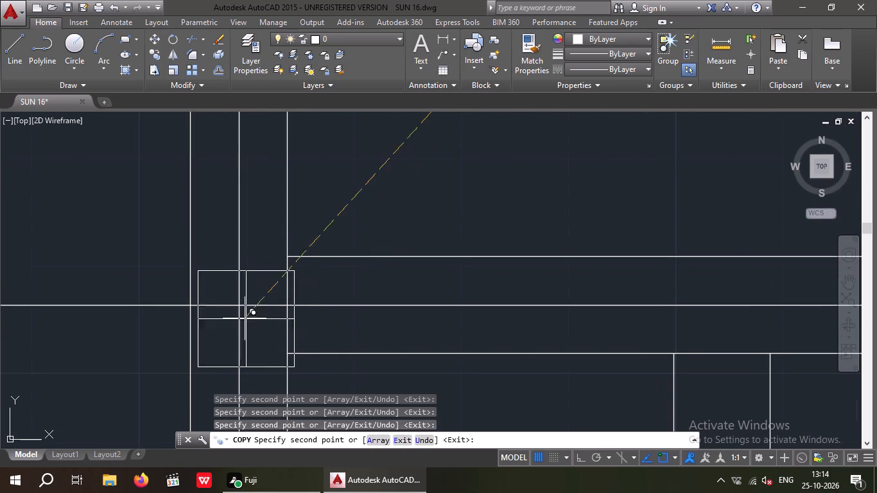
click(239, 302)
scroll(255, 263, down, 5)
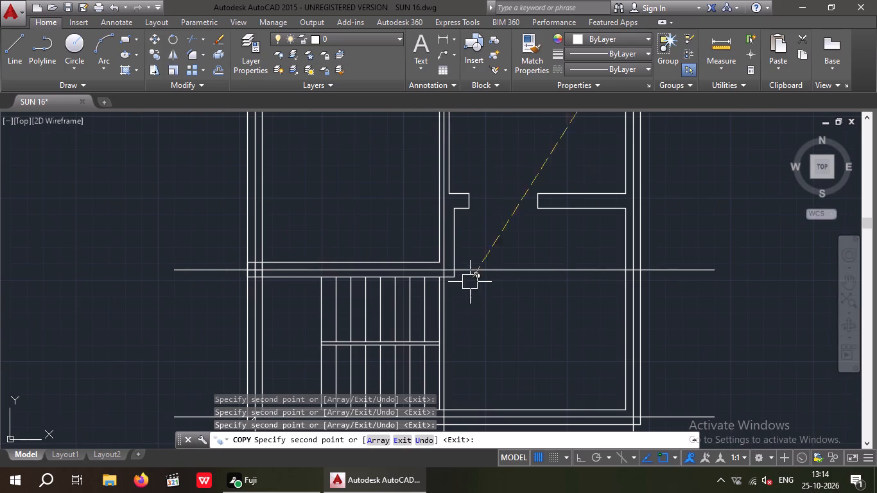
scroll(443, 265, up, 4)
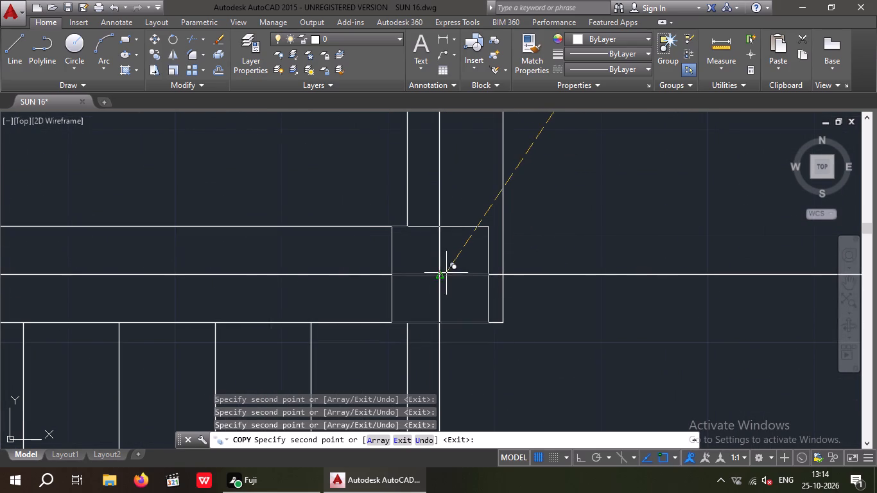
click(438, 274)
scroll(457, 246, down, 4)
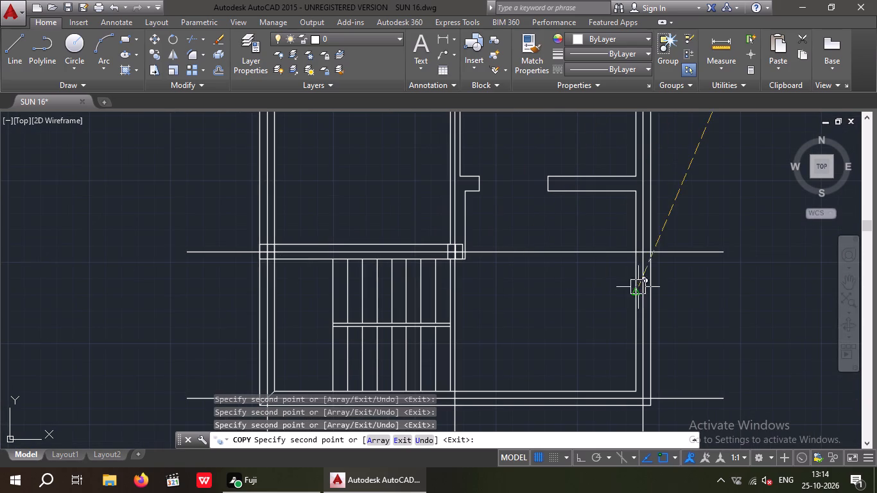
middle_drag(641, 297, 478, 325)
scroll(483, 282, up, 2)
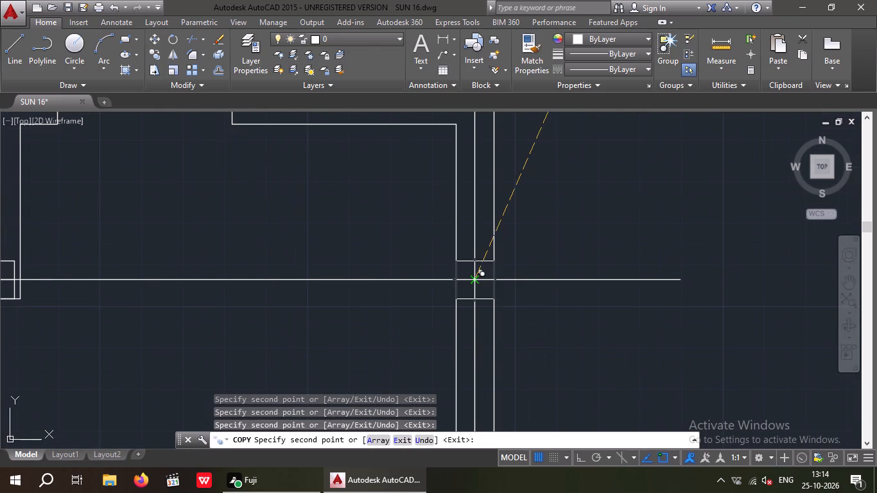
click(473, 277)
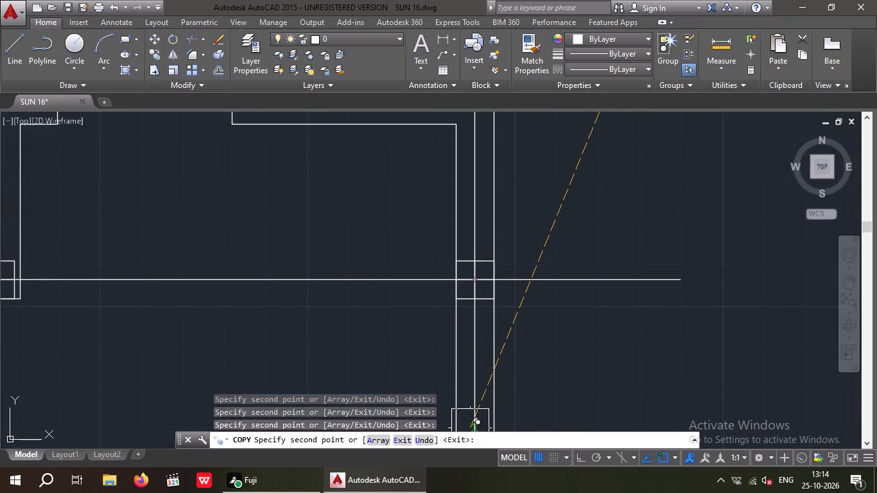
Place column copies on the bottom wall's centre line at the left, central and right wall centre lines, and end the Copy command.
scroll(468, 442, down, 3)
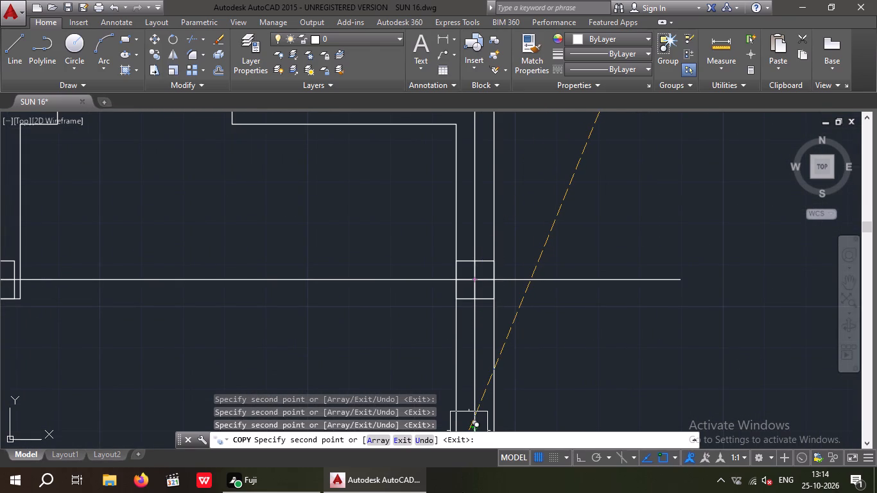
scroll(370, 311, down, 1)
middle_drag(371, 309, 489, 121)
scroll(453, 205, down, 1)
middle_drag(456, 207, 539, 293)
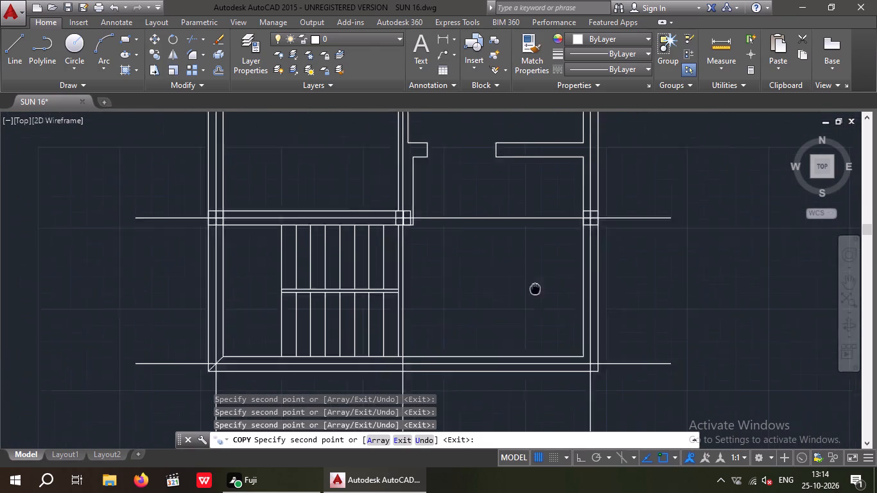
middle_drag(539, 293, 550, 300)
middle_drag(281, 297, 322, 141)
scroll(272, 225, up, 3)
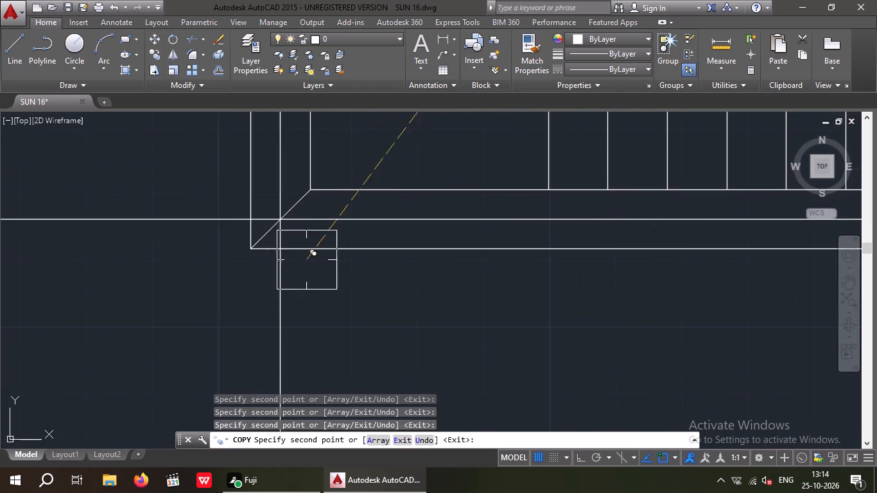
click(280, 217)
scroll(311, 200, down, 4)
middle_drag(396, 255, 368, 263)
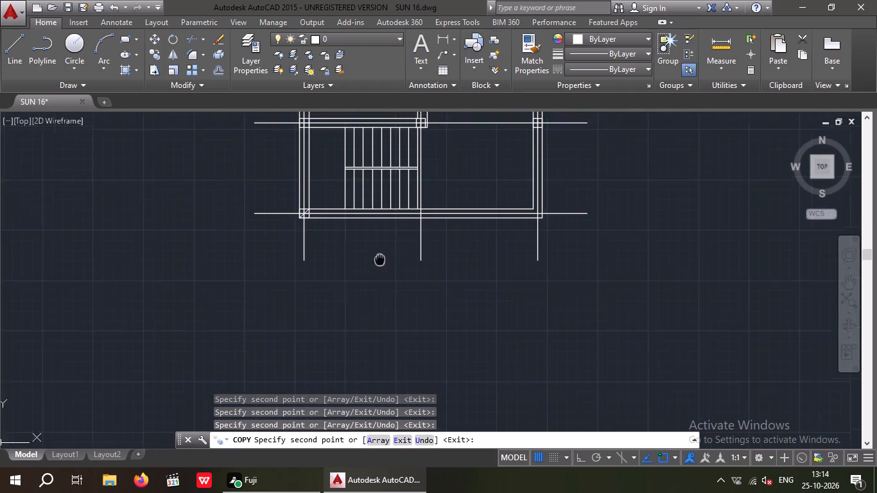
middle_drag(368, 263, 311, 284)
scroll(352, 233, up, 4)
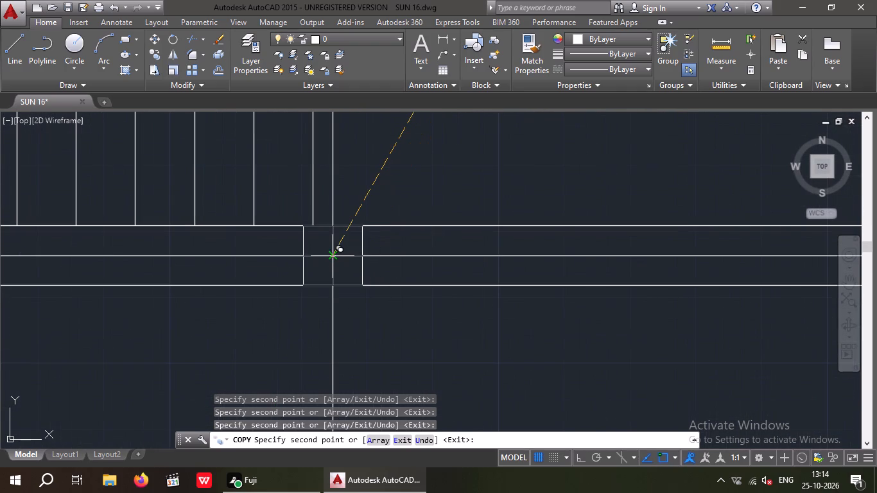
click(332, 254)
scroll(405, 271, down, 4)
scroll(508, 268, up, 4)
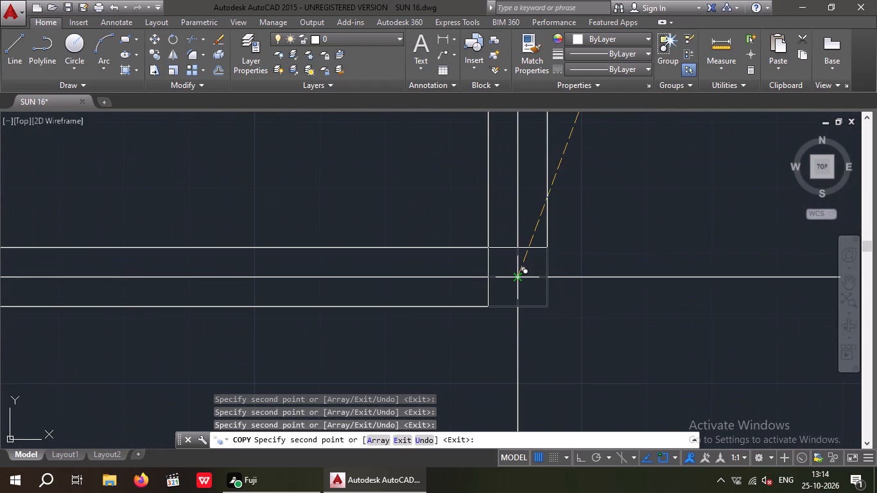
click(517, 275)
key(Escape)
scroll(404, 251, down, 3)
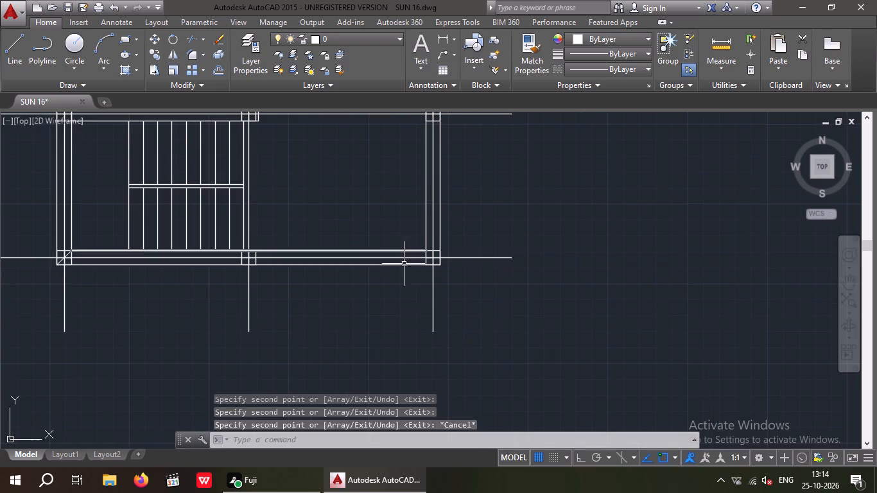
middle_drag(414, 307, 428, 330)
scroll(428, 287, down, 2)
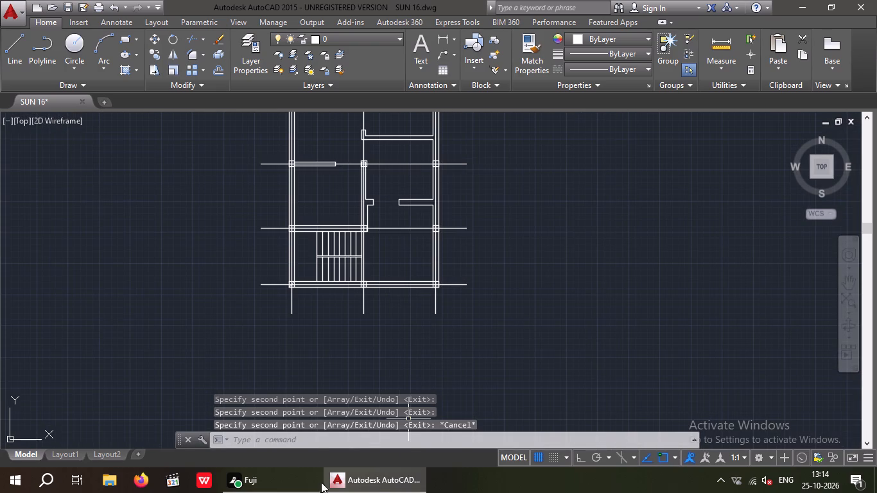
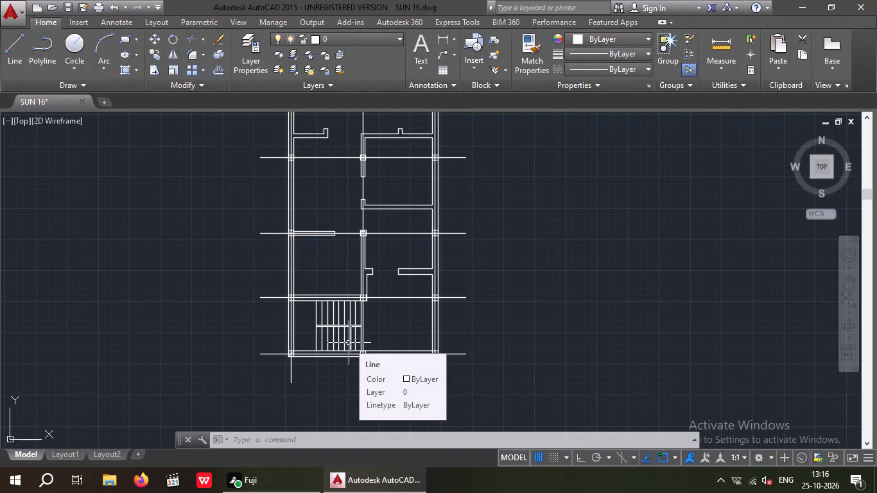
Erase the spare source column square standing outside the plan, beyond its upper-right corner.
key(Escape)
key(Escape)
key(Escape)
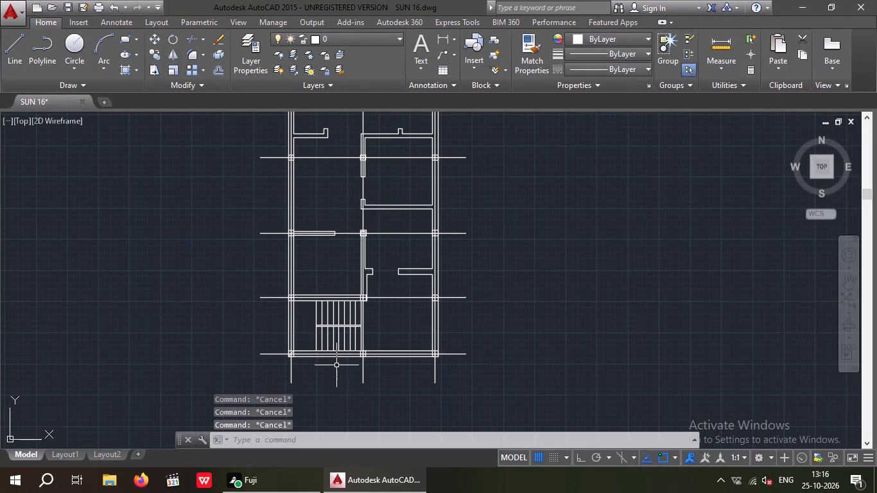
middle_drag(333, 351, 315, 492)
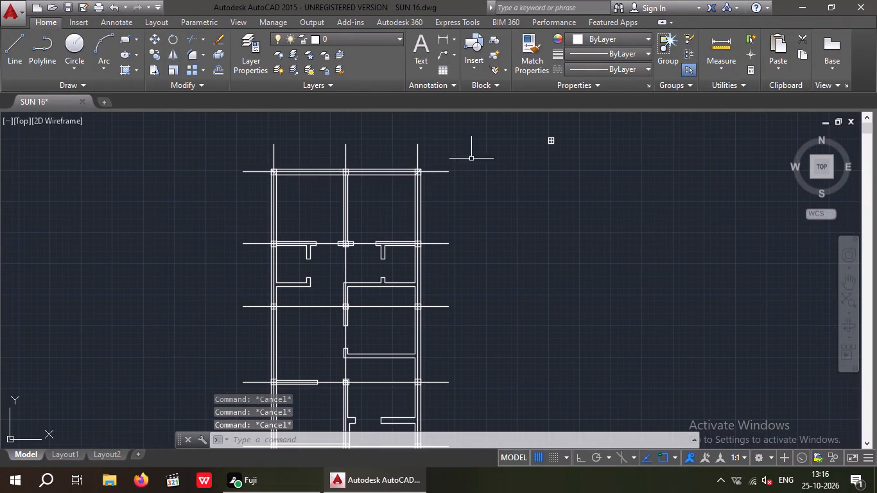
drag(609, 173, 602, 163)
click(534, 134)
key(Delete)
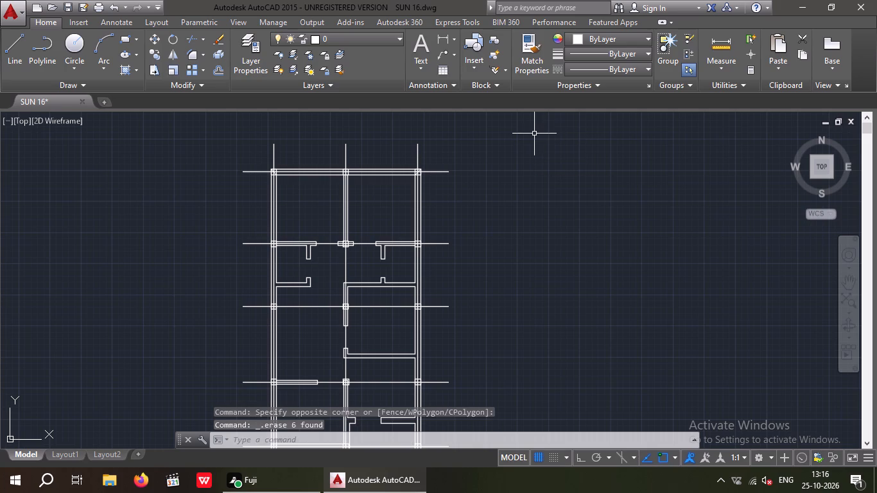
Erase the top wall's outer line and its inner line between the left and central columns.
scroll(281, 160, up, 4)
scroll(258, 223, up, 2)
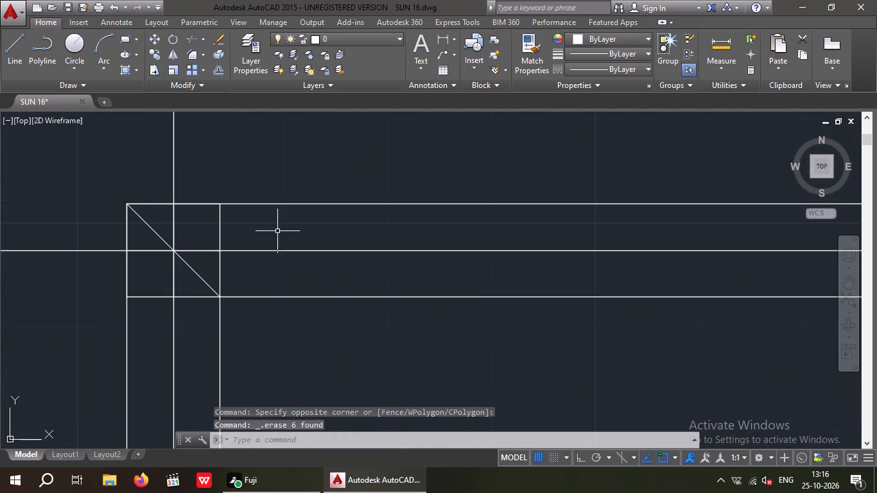
drag(333, 228, 319, 198)
click(313, 171)
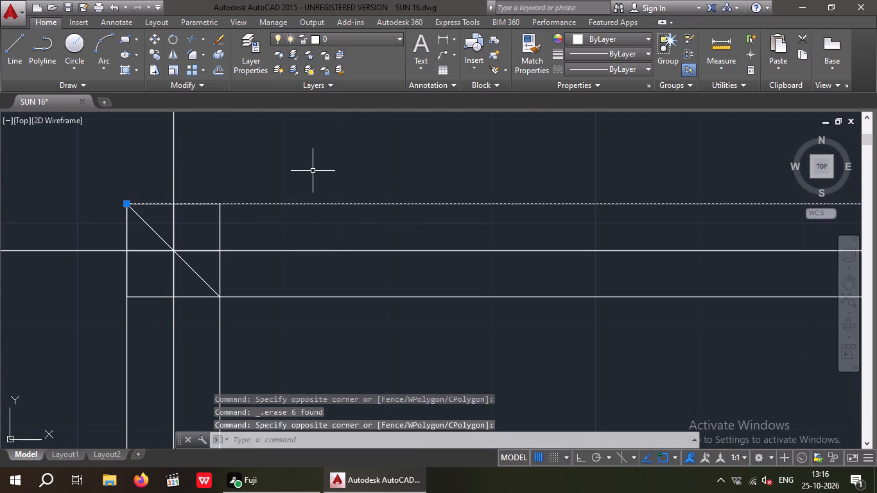
key(Delete)
drag(342, 331, 331, 316)
click(318, 282)
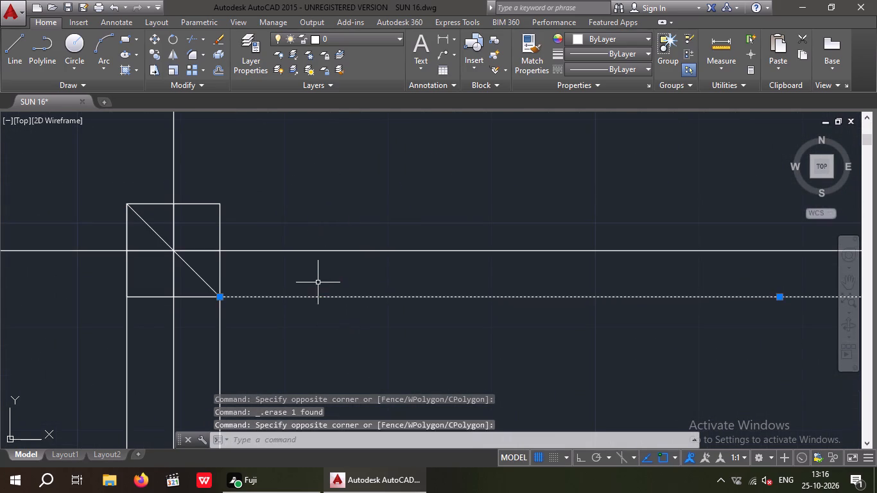
key(Delete)
Erase the diagonal construction line inside the plan's top-left column.
scroll(149, 223, up, 2)
drag(163, 214, 144, 238)
click(143, 239)
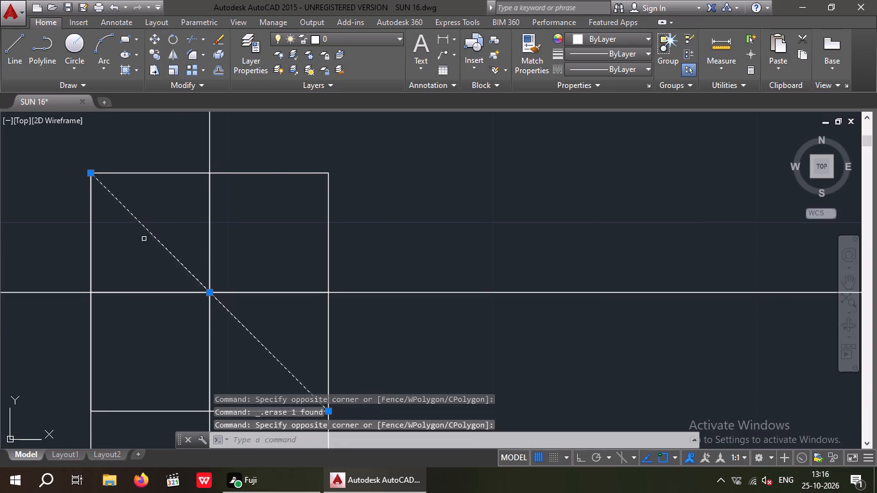
key(Delete)
Erase the inner line of the left wall beside the upper-left room, along with the left wall's outer line.
scroll(155, 226, down, 3)
drag(236, 329, 202, 367)
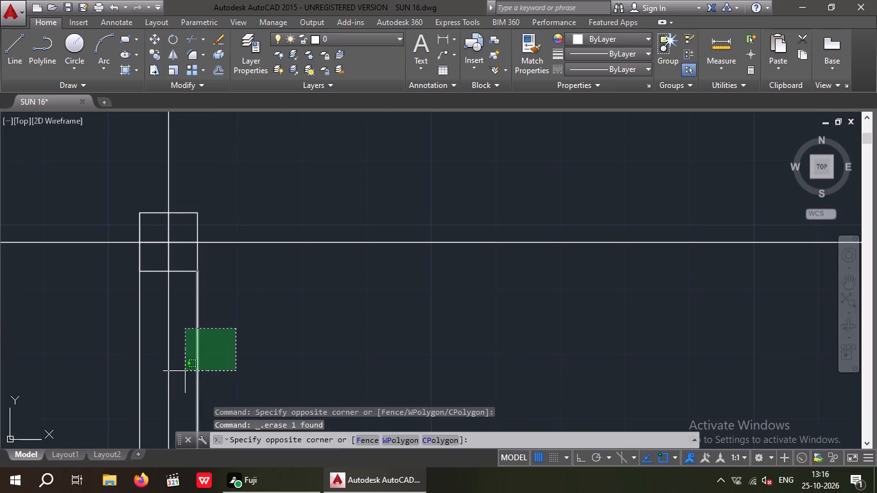
click(185, 371)
key(Delete)
scroll(239, 310, down, 1)
middle_drag(239, 314, 282, 245)
scroll(224, 283, up, 2)
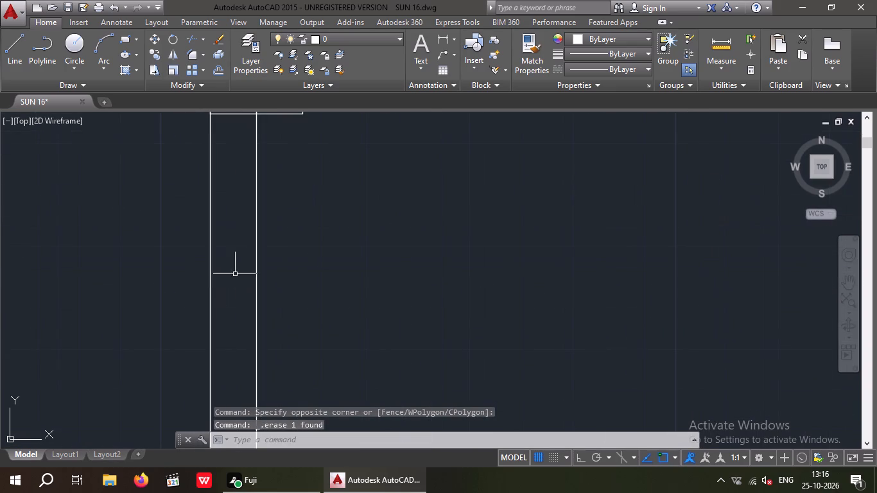
drag(237, 263, 175, 334)
click(172, 331)
key(Delete)
scroll(182, 302, down, 3)
Erase the top wall's remaining inner line between the central and right columns.
middle_drag(321, 319, 82, 314)
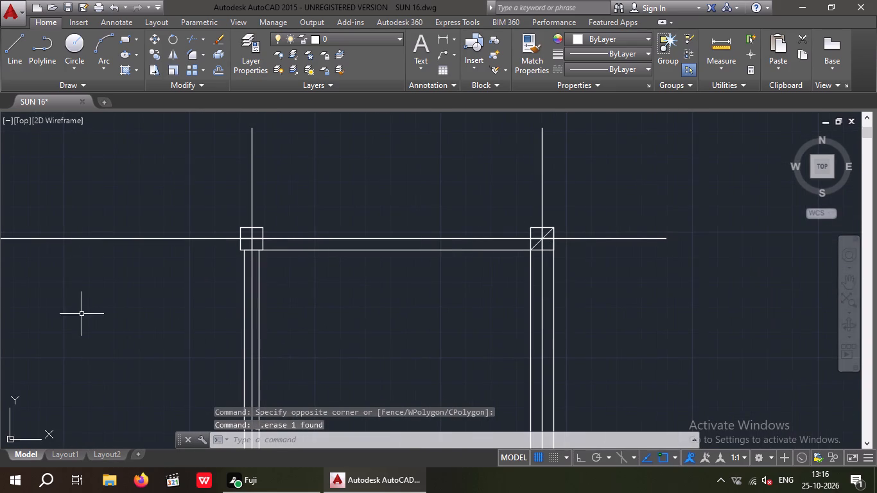
scroll(308, 263, up, 3)
drag(327, 295, 297, 275)
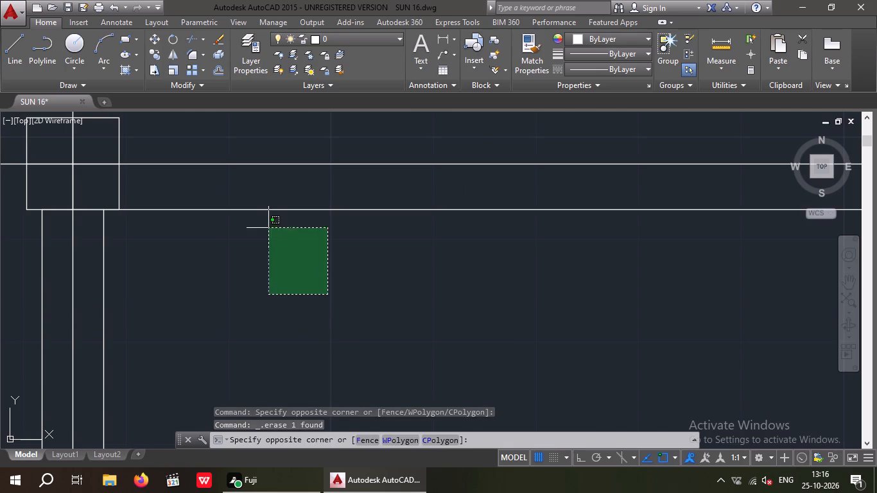
click(259, 203)
key(Delete)
Erase both wall lines of the central wall between the first and second horizontal centre lines.
scroll(280, 276, down, 3)
scroll(252, 302, up, 1)
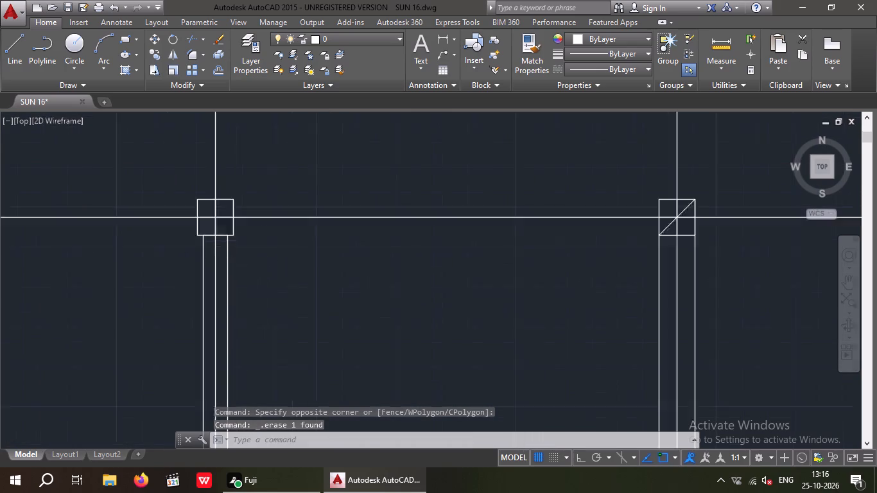
scroll(252, 301, up, 2)
drag(247, 238, 204, 264)
click(173, 293)
key(Delete)
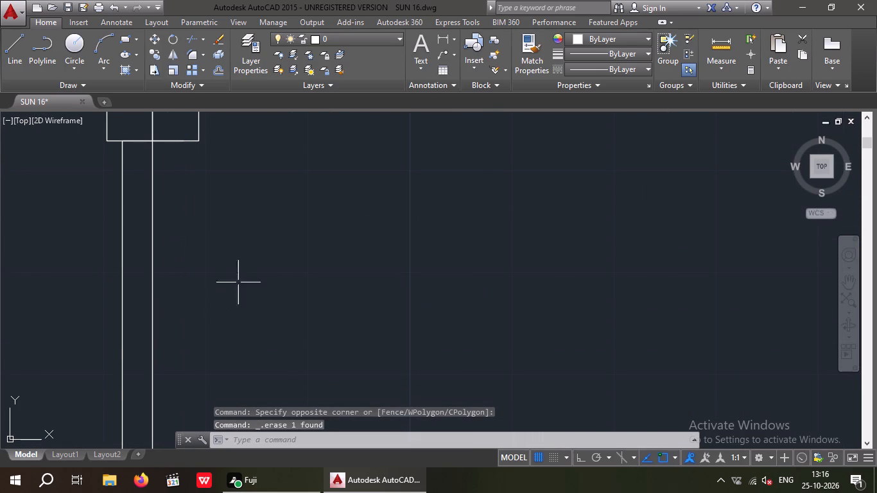
scroll(247, 267, down, 2)
scroll(202, 279, up, 3)
drag(205, 273, 132, 319)
click(126, 319)
key(Delete)
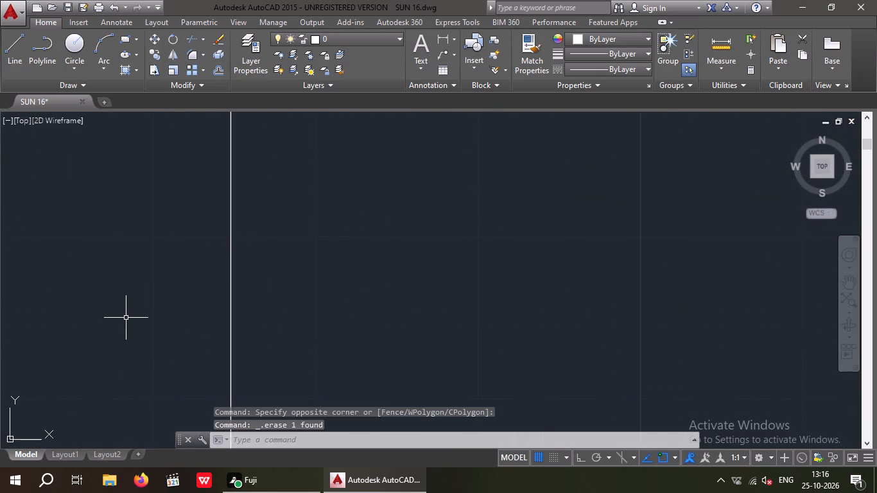
Erase the diagonal construction line inside the plan's top-right column.
scroll(126, 311, down, 3)
scroll(362, 293, down, 1)
middle_drag(327, 286, 134, 266)
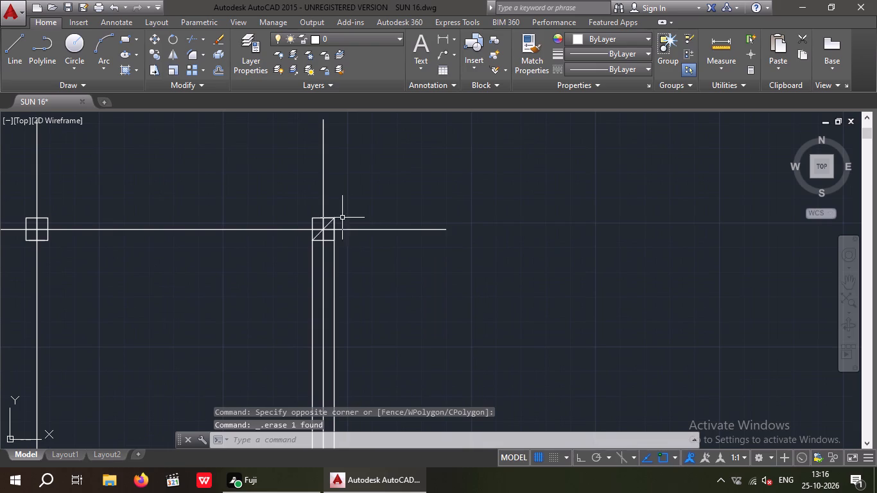
scroll(324, 225, up, 3)
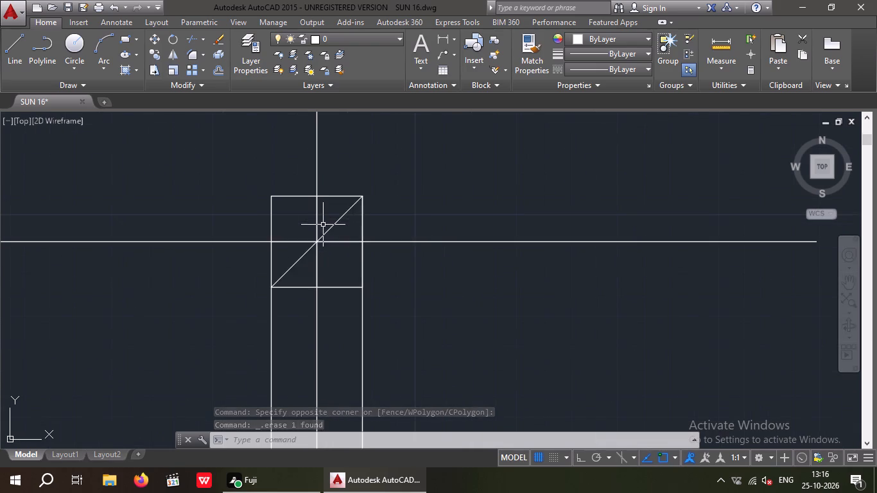
scroll(336, 224, up, 2)
drag(369, 232, 360, 229)
click(343, 198)
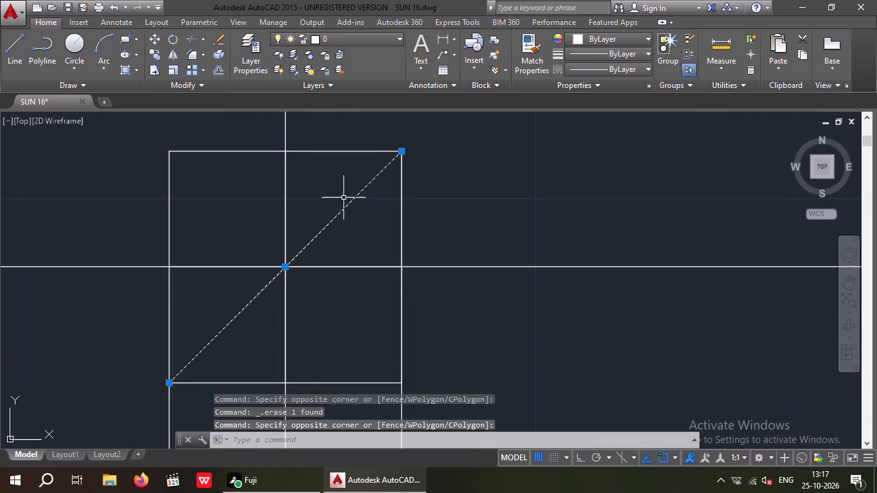
key(Delete)
Erase the right wall's outer line and its inner line beside the upper-right room.
scroll(337, 199, down, 4)
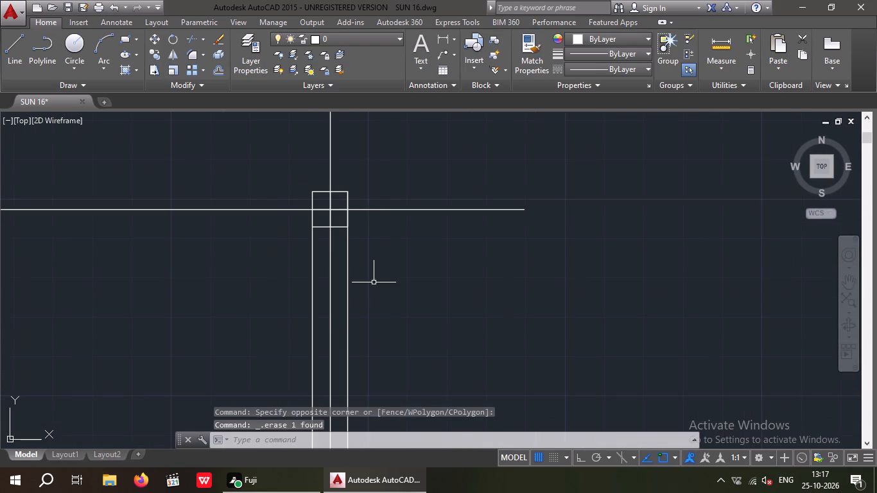
drag(376, 272, 360, 297)
drag(371, 282, 348, 325)
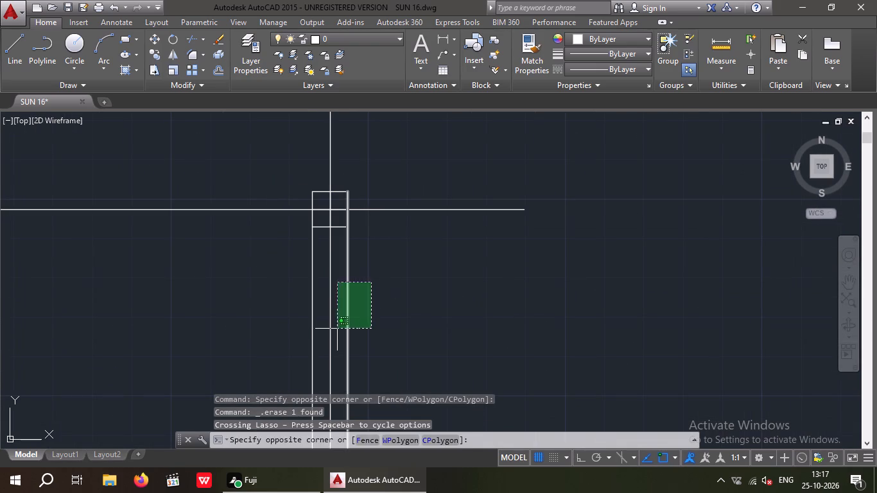
click(338, 327)
key(Delete)
scroll(313, 318, up, 2)
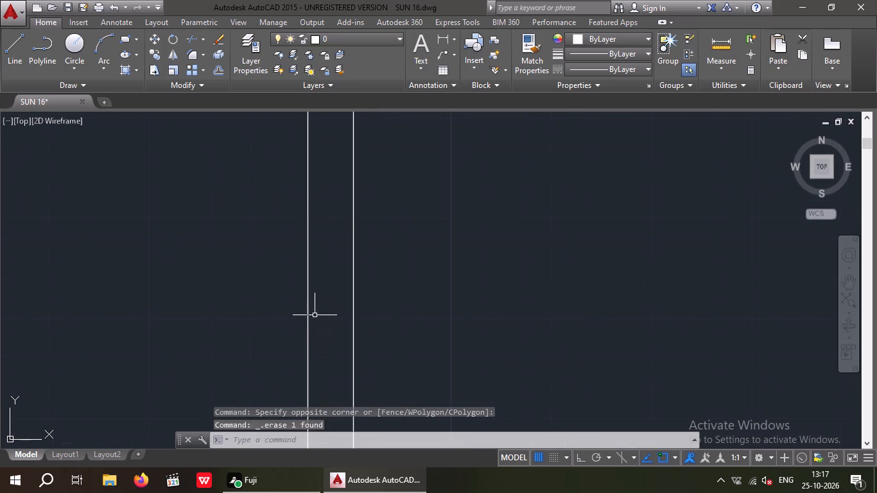
drag(327, 291, 302, 318)
click(297, 321)
key(Delete)
scroll(282, 307, down, 3)
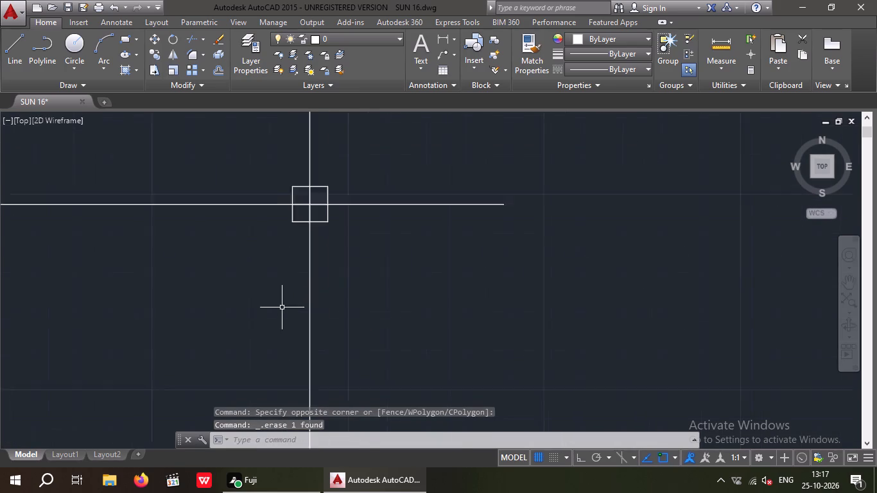
Erase the upper and lower lines of the left wall segment along the second horizontal centre line.
scroll(282, 307, down, 1)
middle_drag(272, 322, 331, 298)
scroll(329, 298, down, 2)
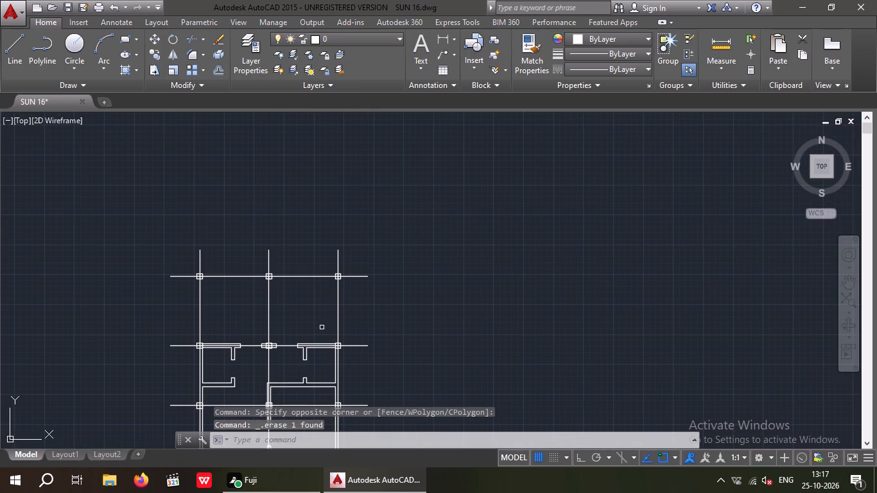
middle_drag(397, 304, 458, 278)
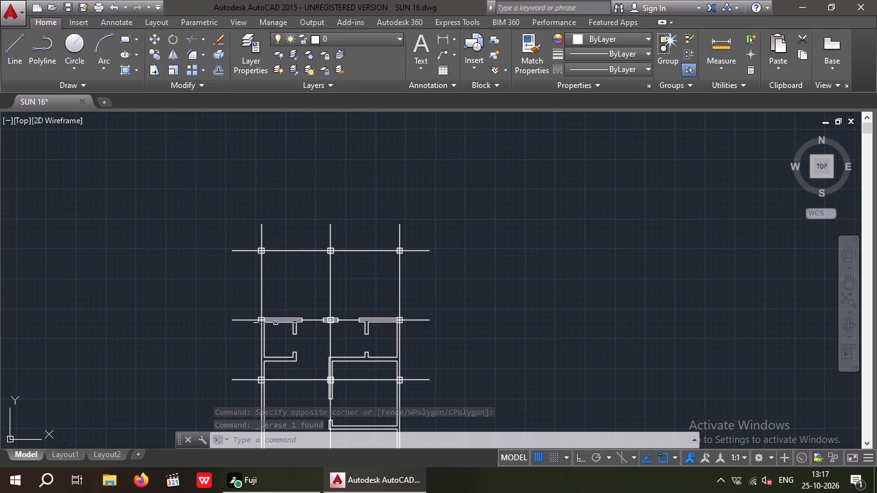
scroll(274, 320, up, 7)
drag(287, 325, 262, 302)
click(257, 279)
key(Delete)
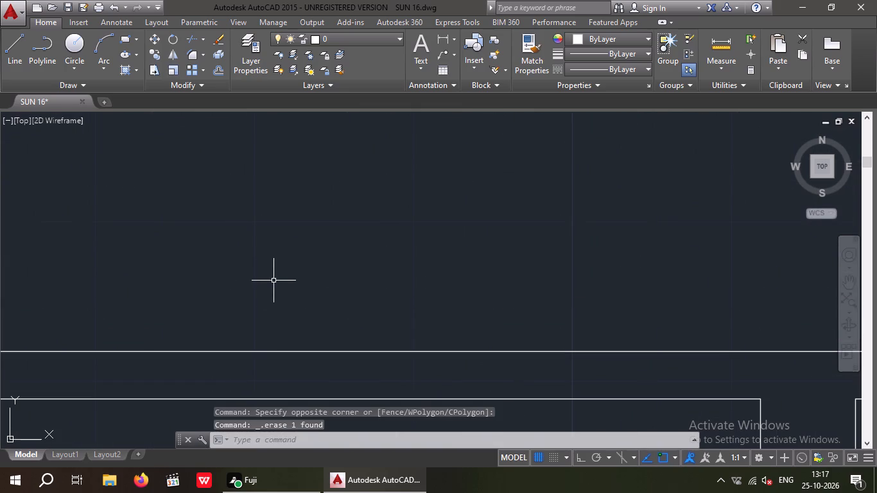
scroll(274, 280, down, 4)
scroll(247, 310, up, 3)
right_drag(298, 321, 304, 321)
drag(304, 321, 293, 297)
click(270, 321)
drag(320, 330, 290, 315)
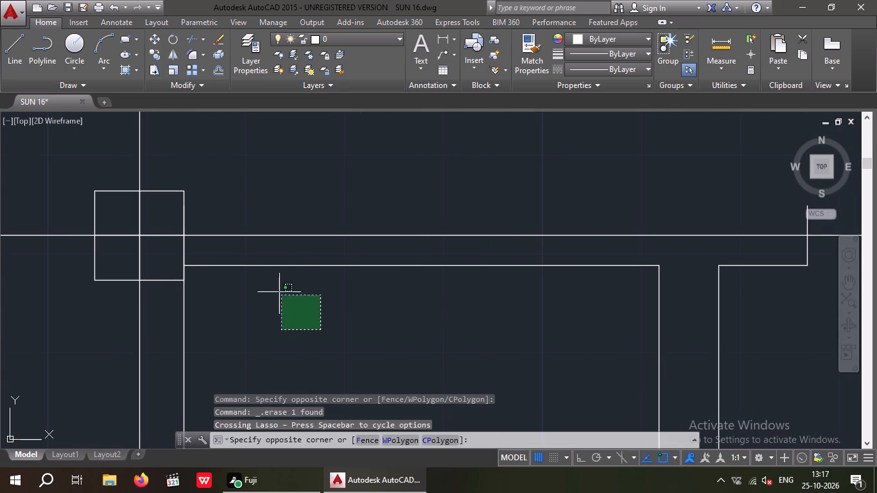
click(261, 255)
key(Delete)
Erase the leftover stub and end lines of the left wall segment below the second horizontal centre line.
scroll(324, 315, down, 2)
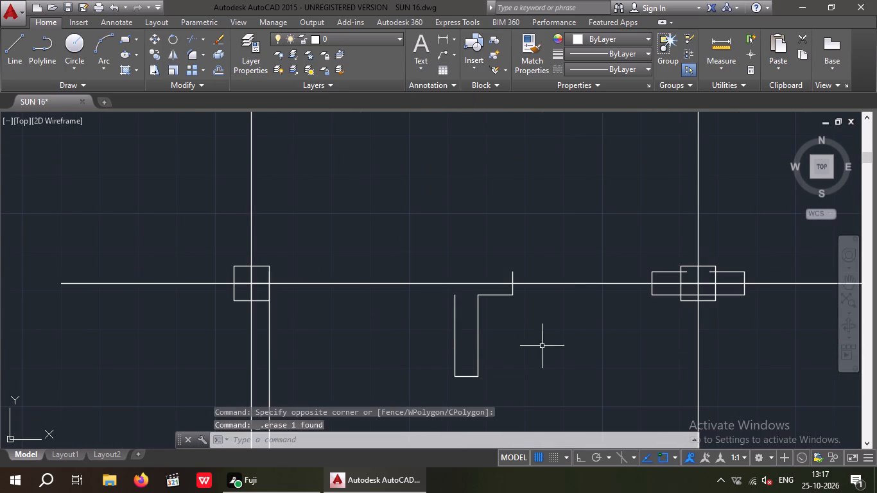
drag(507, 411, 482, 385)
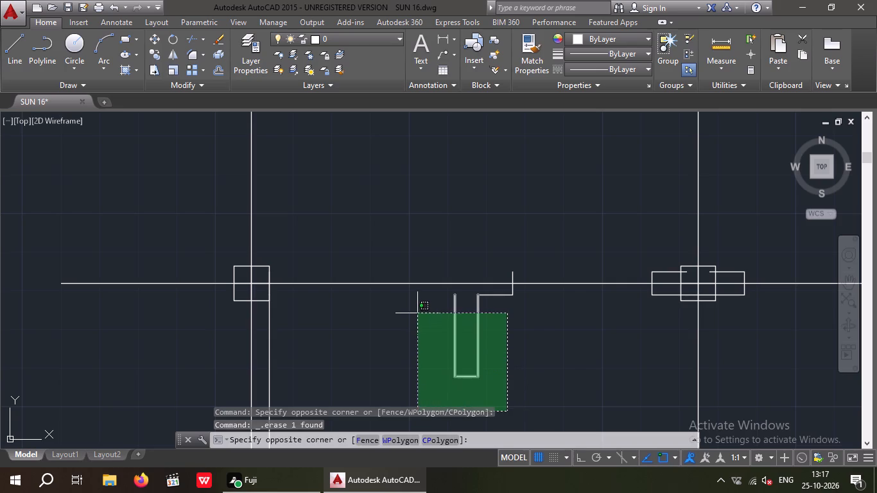
click(420, 313)
key(Delete)
scroll(521, 306, up, 3)
drag(521, 333, 475, 303)
click(446, 253)
key(Delete)
Erase the short wall piece around the central column on the second horizontal centre line.
scroll(455, 266, down, 4)
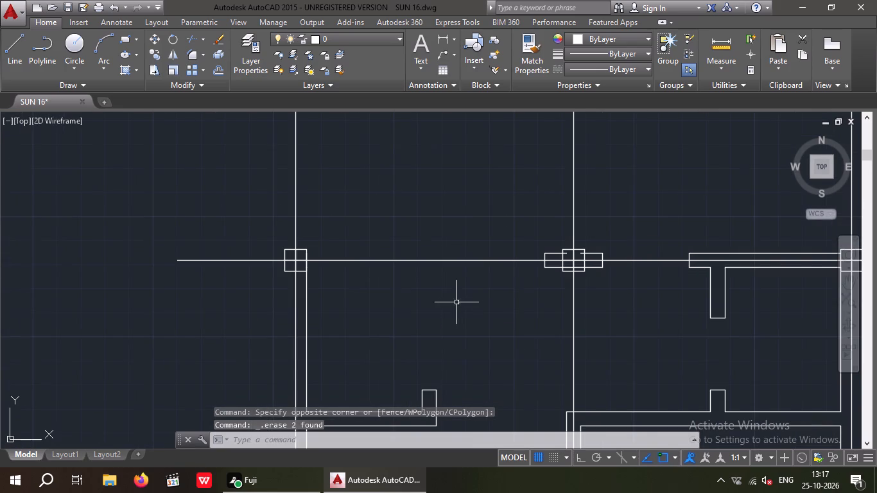
middle_drag(456, 302, 352, 257)
scroll(489, 205, up, 5)
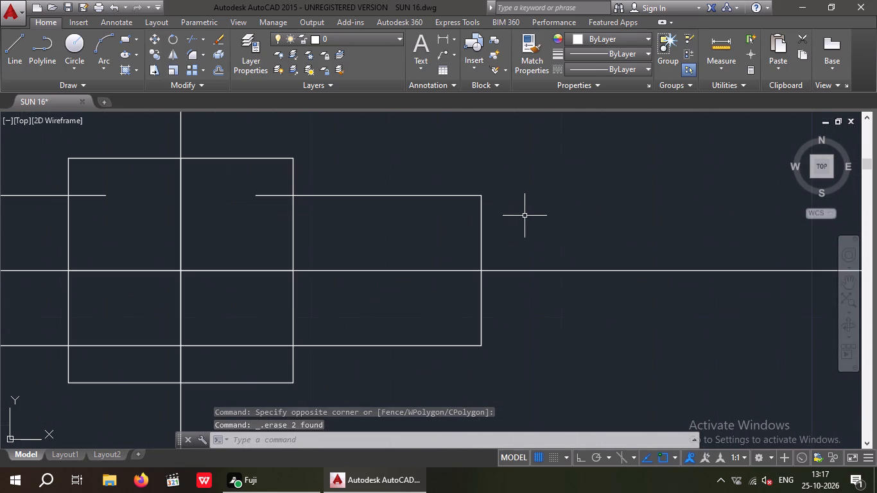
drag(527, 155, 460, 213)
click(448, 221)
key(Delete)
scroll(416, 296, down, 2)
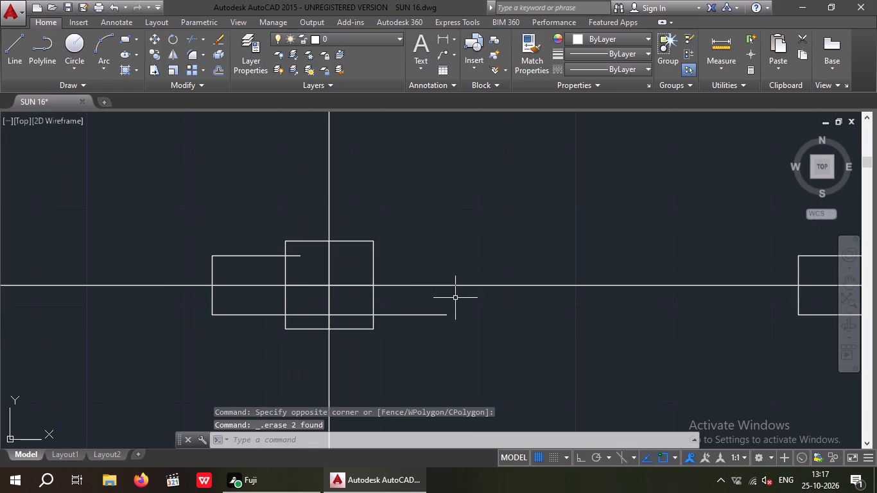
scroll(174, 311, up, 2)
drag(300, 359, 288, 350)
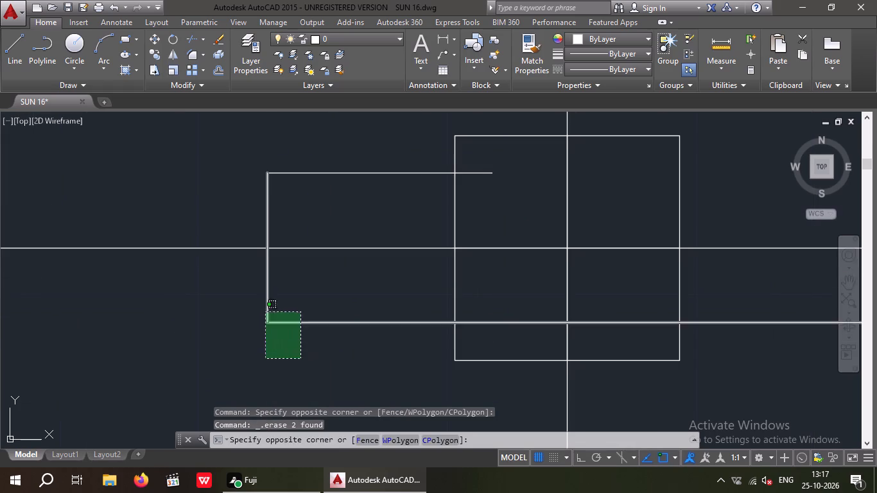
click(263, 306)
drag(326, 205, 318, 177)
click(304, 134)
key(Delete)
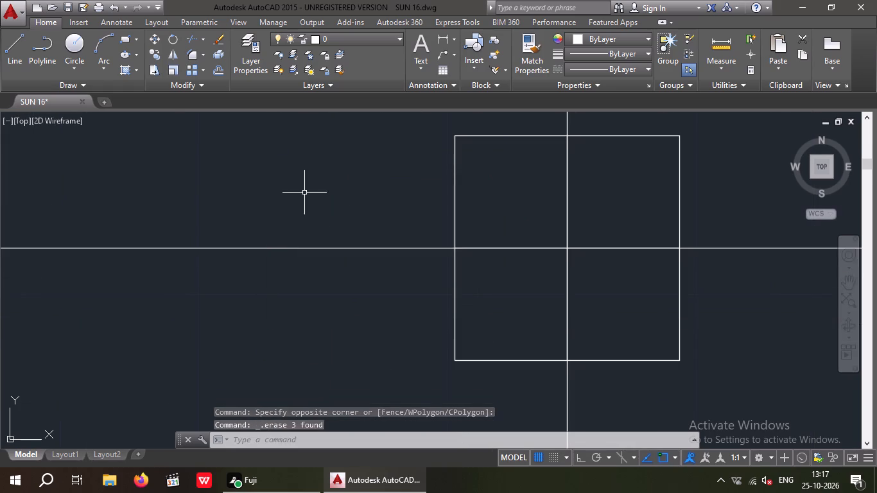
Erase the two lines of the left horizontal wall between the second and third centre lines, plus the adjoining inner left wall lines.
scroll(303, 193, down, 4)
scroll(354, 254, down, 1)
middle_drag(146, 296, 243, 270)
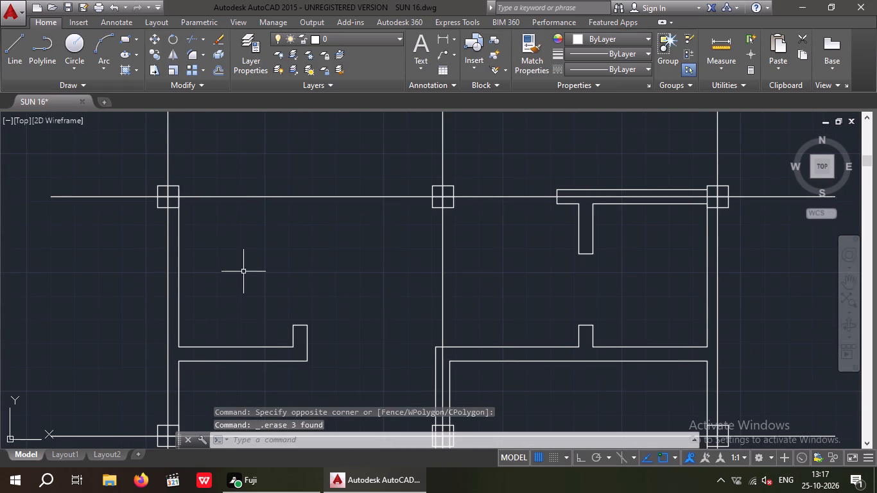
middle_drag(216, 359, 245, 291)
scroll(220, 307, up, 2)
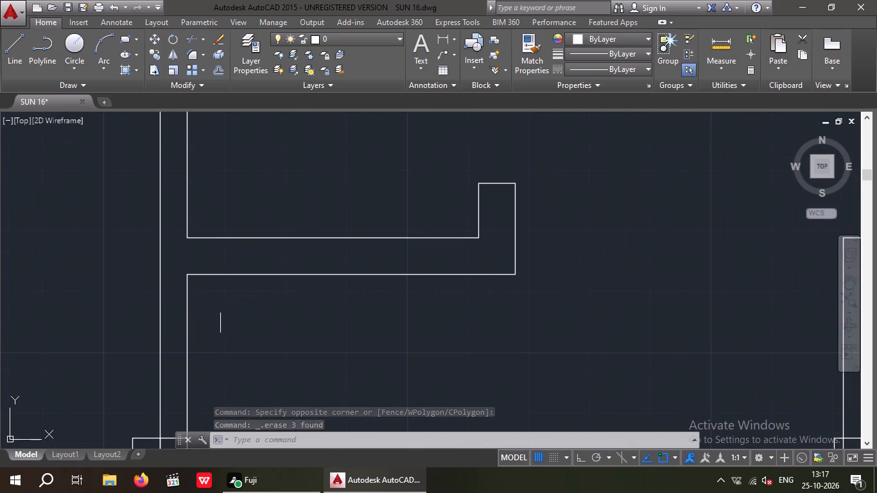
drag(237, 325, 220, 315)
click(178, 218)
key(Delete)
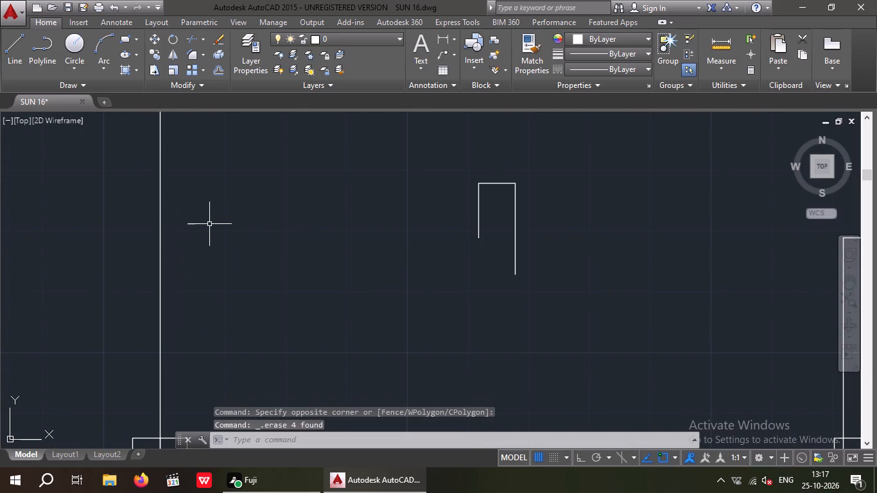
Erase the remaining three lines of the door stub between the left and middle vertical centre lines, above the third horizontal centre line.
drag(494, 292, 453, 225)
click(435, 187)
key(Delete)
drag(543, 315, 487, 255)
click(457, 160)
key(Delete)
Erase the right wall segment along the second horizontal centre line, including its end line and the short stub below it.
scroll(452, 194, down, 4)
middle_drag(437, 220, 358, 252)
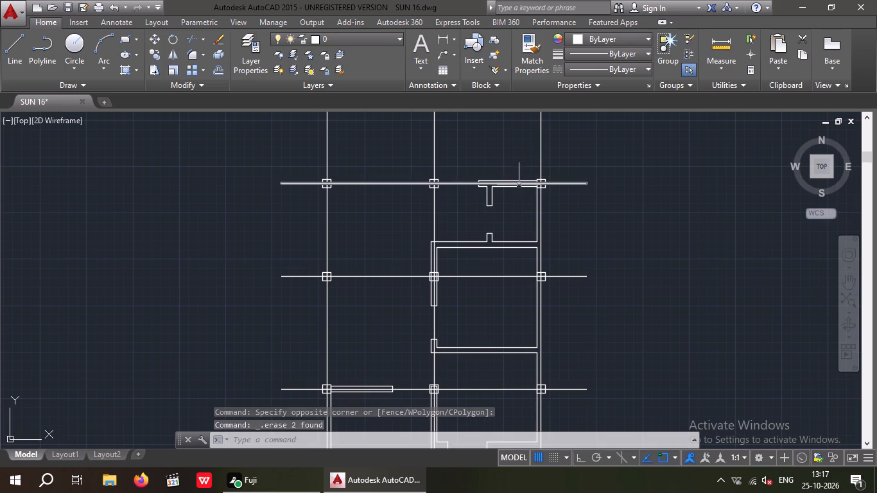
scroll(487, 180, up, 2)
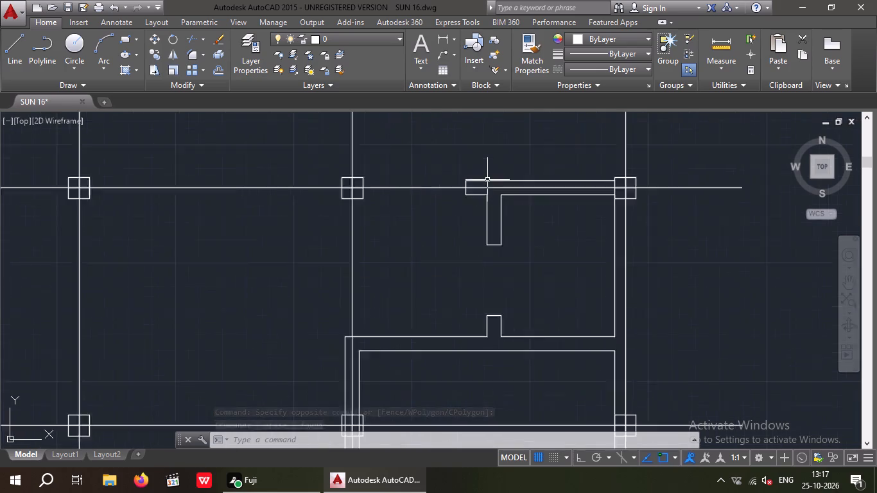
scroll(487, 180, up, 4)
drag(442, 191, 408, 171)
click(386, 153)
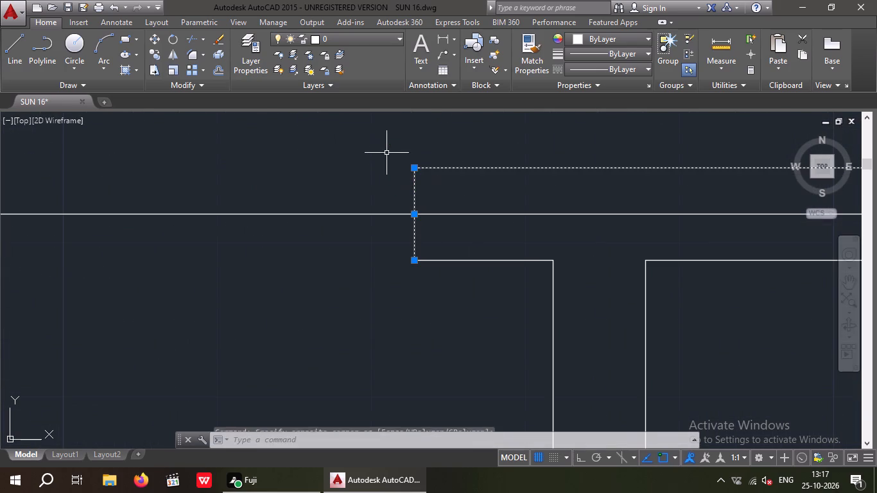
scroll(467, 200, down, 3)
drag(516, 314, 516, 316)
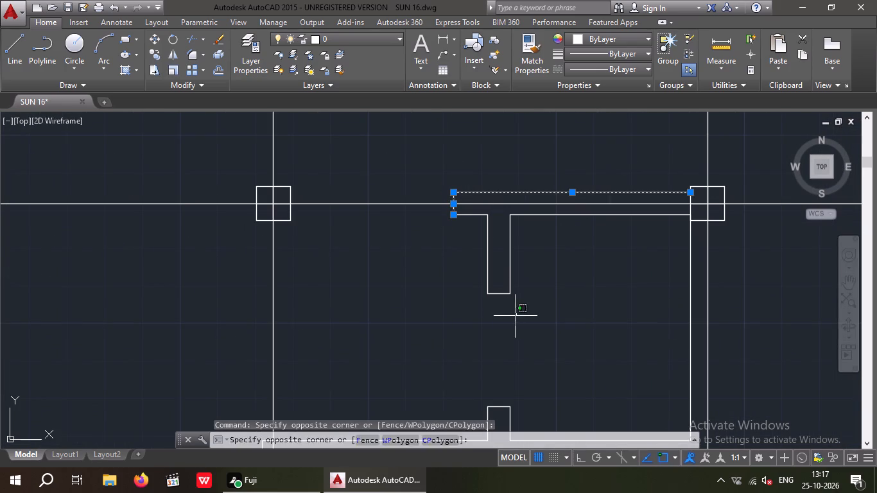
drag(516, 316, 496, 297)
drag(545, 315, 512, 287)
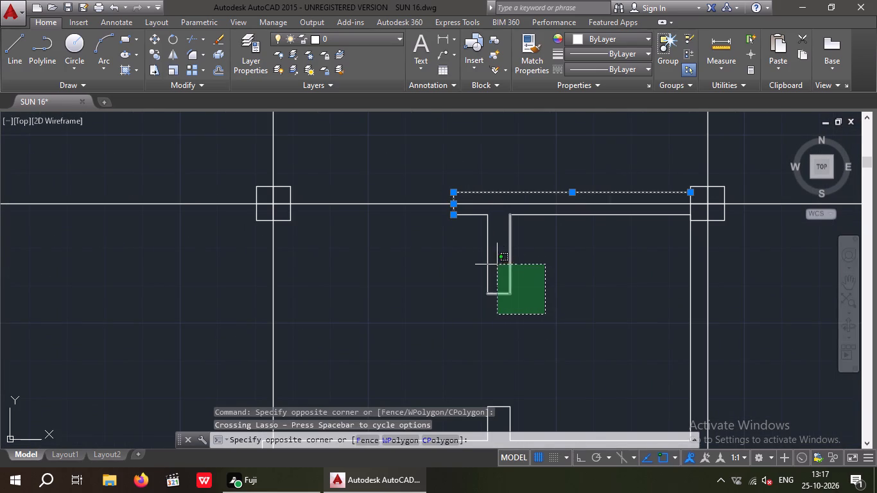
click(471, 210)
key(Delete)
Erase the inner line of the right wall just below the second horizontal centre line.
scroll(476, 210, down, 3)
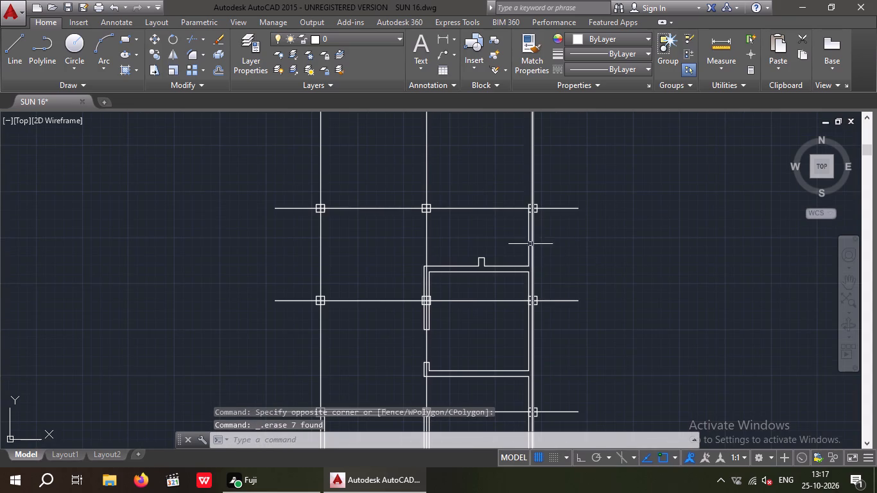
scroll(527, 245, up, 3)
drag(535, 238, 493, 269)
click(493, 269)
key(Delete)
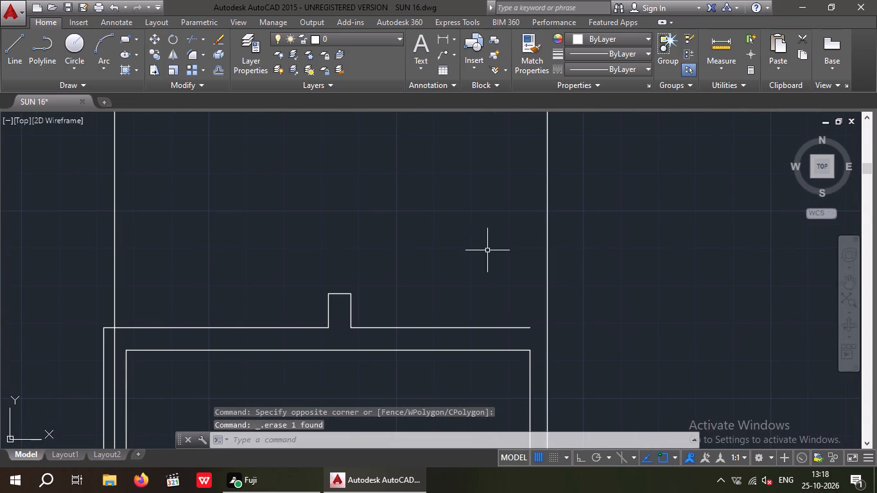
Erase the right horizontal wall between the second and third centre lines, including its small upward stub.
scroll(487, 250, down, 3)
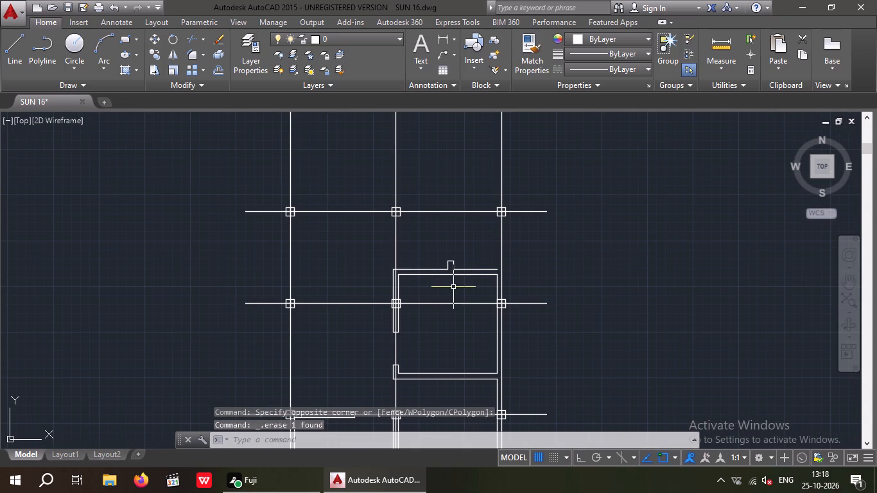
drag(474, 293, 459, 279)
click(431, 244)
key(Delete)
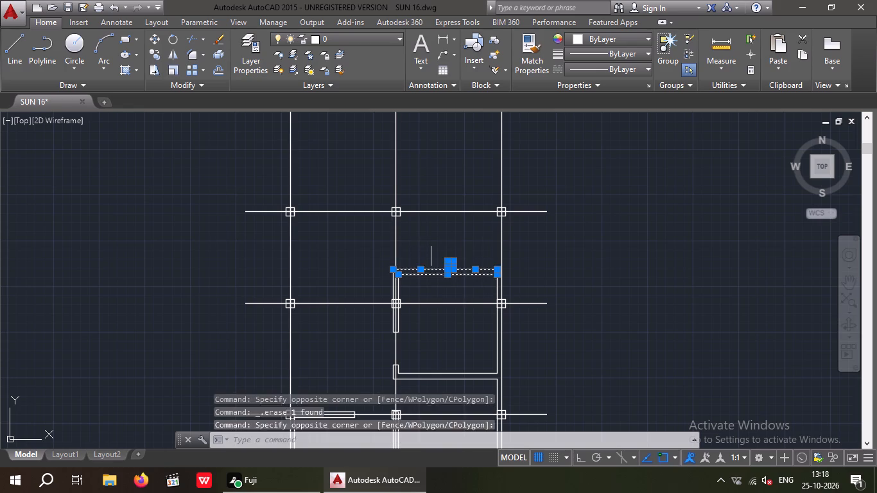
Erase the inner line of the right wall crossing the third horizontal centre line.
scroll(491, 290, up, 4)
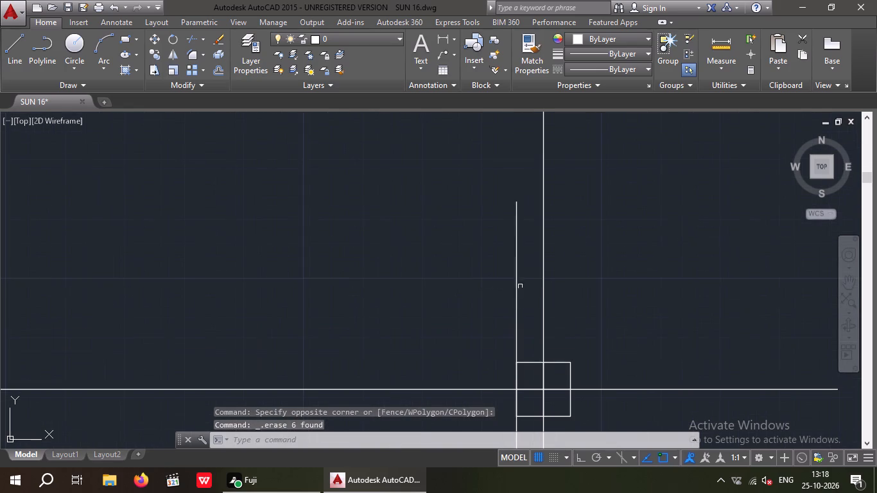
drag(530, 268, 482, 293)
click(477, 295)
key(Delete)
Erase the two wall lines flanking the middle vertical centre line at the third horizontal centre line, plus their leftover short end line.
scroll(447, 272, down, 2)
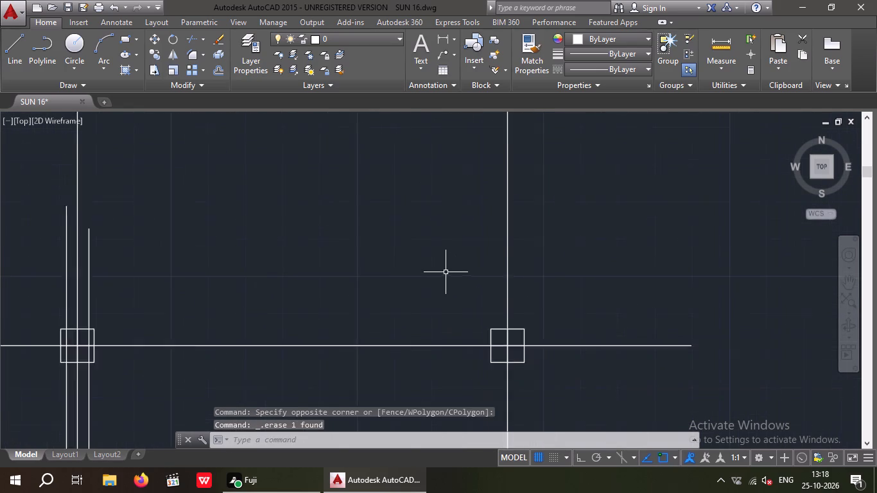
scroll(445, 273, down, 1)
scroll(282, 276, up, 3)
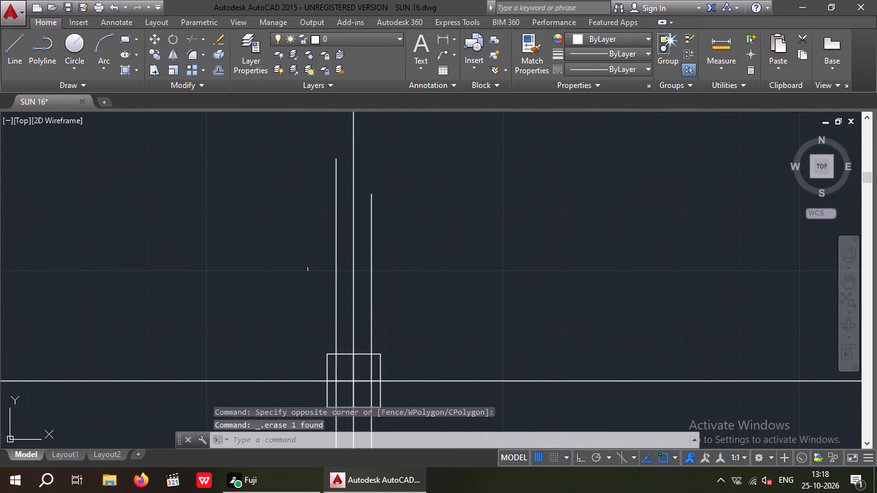
drag(434, 209, 382, 269)
click(365, 287)
key(Delete)
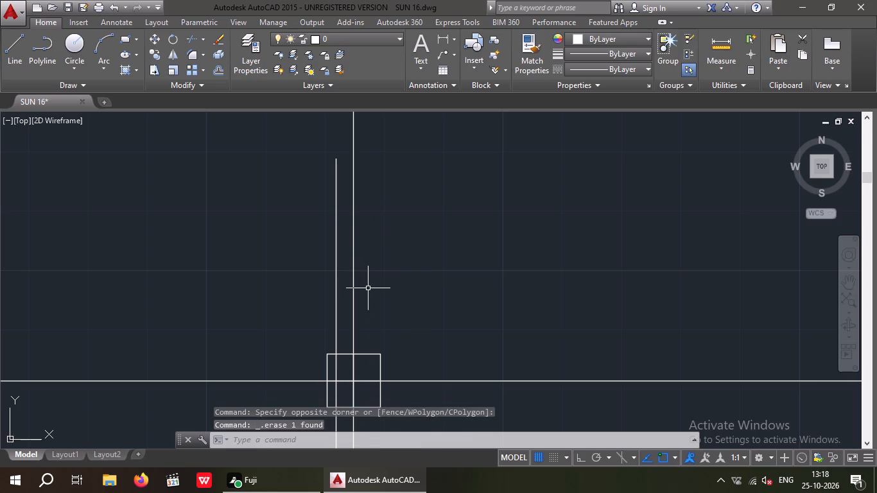
drag(342, 274, 306, 296)
click(302, 298)
key(Delete)
scroll(275, 236, down, 4)
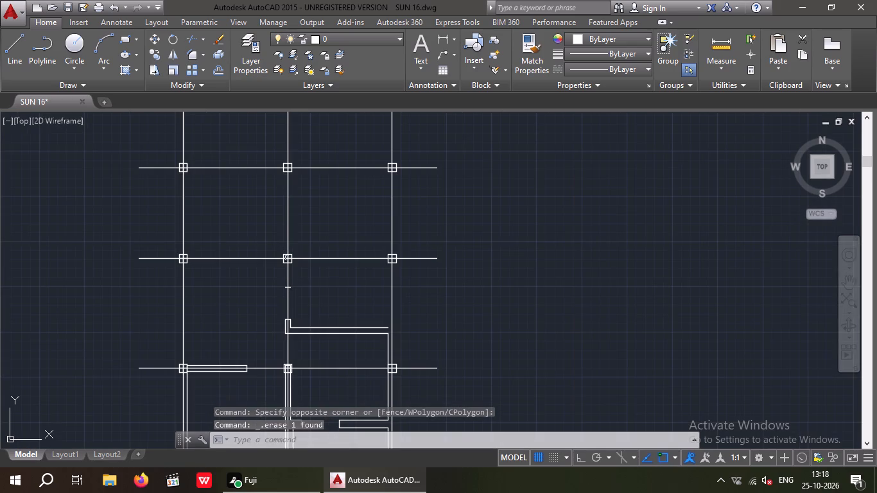
scroll(284, 290, up, 5)
drag(363, 298, 343, 284)
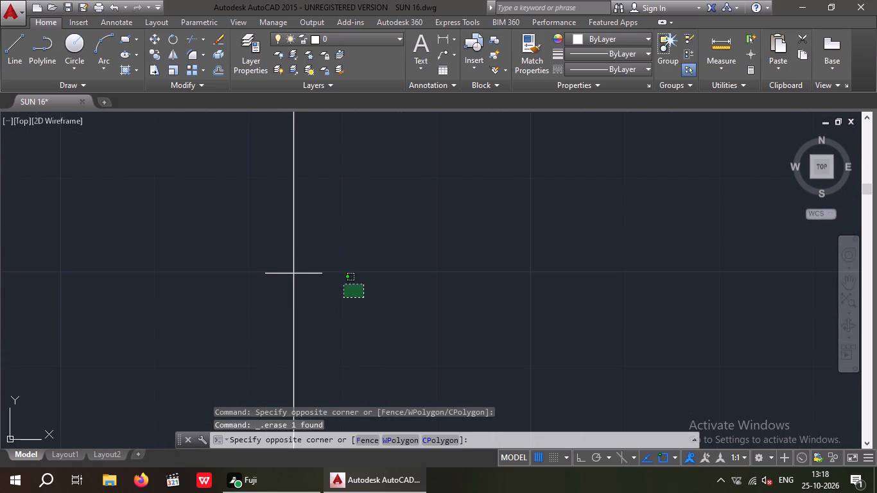
drag(343, 284, 341, 281)
click(316, 250)
key(Delete)
Erase the right horizontal wall between the third and fourth centre lines, including its stub at the middle vertical centre line.
scroll(345, 235, down, 4)
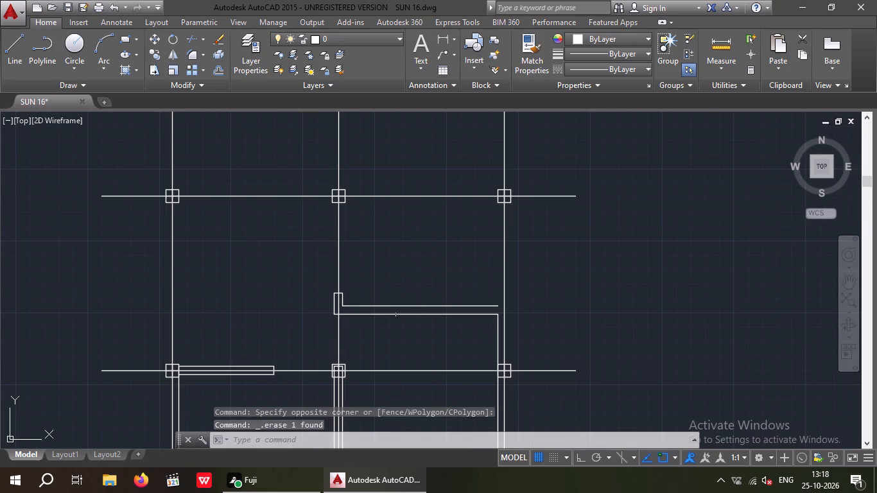
scroll(352, 325, up, 2)
drag(369, 335, 356, 315)
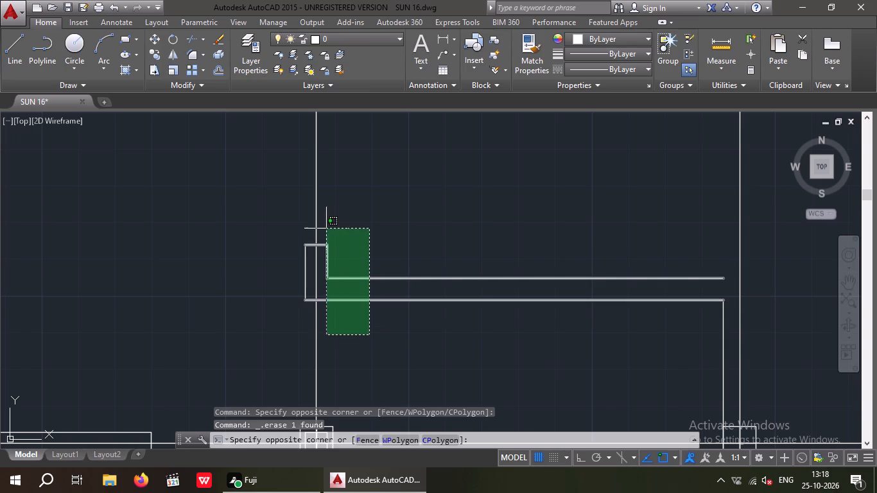
click(326, 227)
key(Delete)
scroll(311, 281, up, 2)
drag(309, 270, 254, 300)
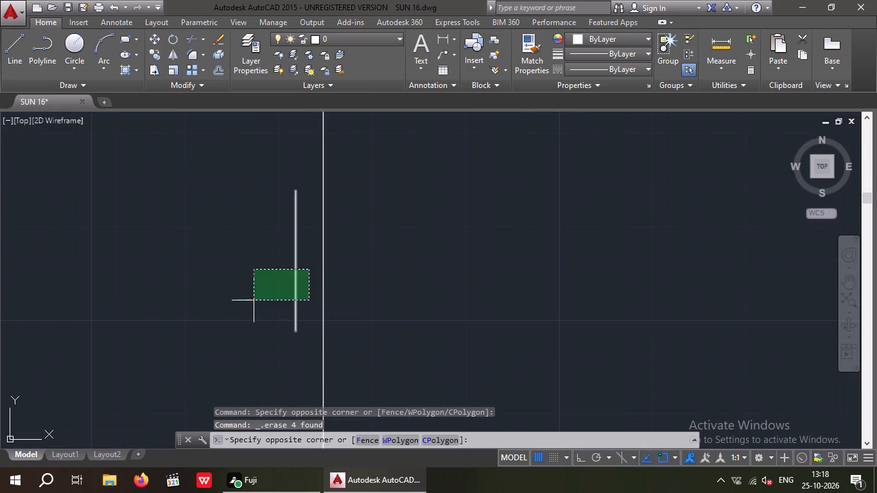
click(254, 300)
key(Delete)
Erase the inner line of the right wall crossing the fourth horizontal centre line.
scroll(242, 247, down, 3)
scroll(387, 266, down, 2)
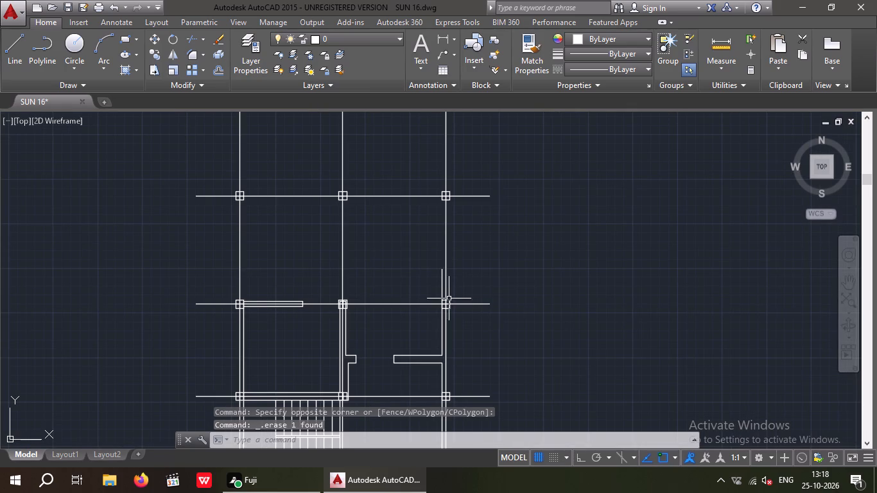
scroll(445, 289, up, 4)
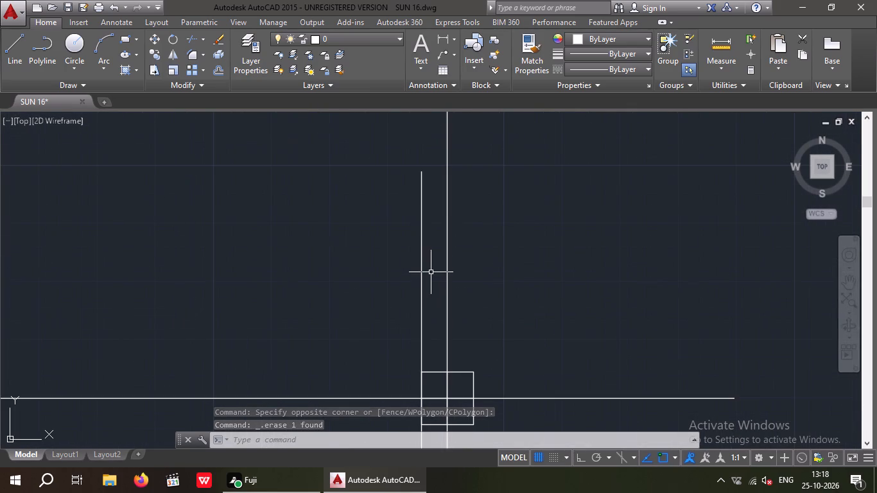
drag(431, 272, 401, 298)
click(394, 300)
key(Delete)
Erase the top and right wall lines that start inside the middle column on the fourth horizontal centre line.
scroll(371, 228, down, 4)
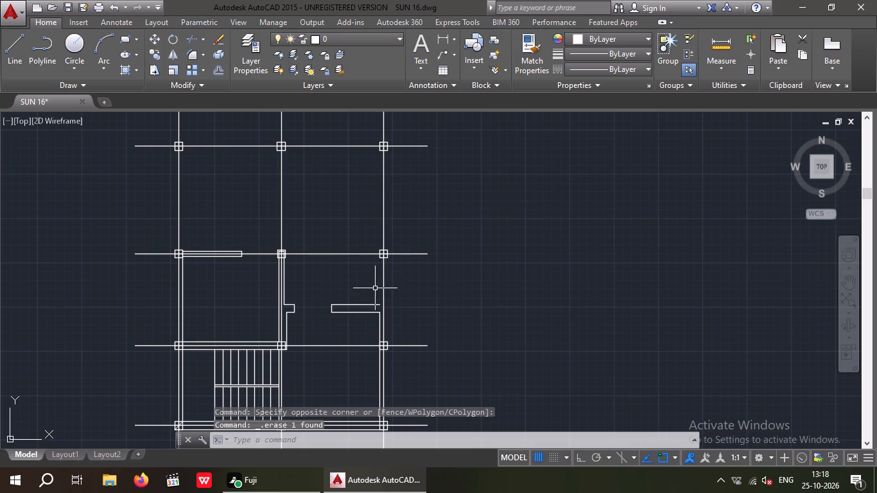
scroll(283, 255, up, 4)
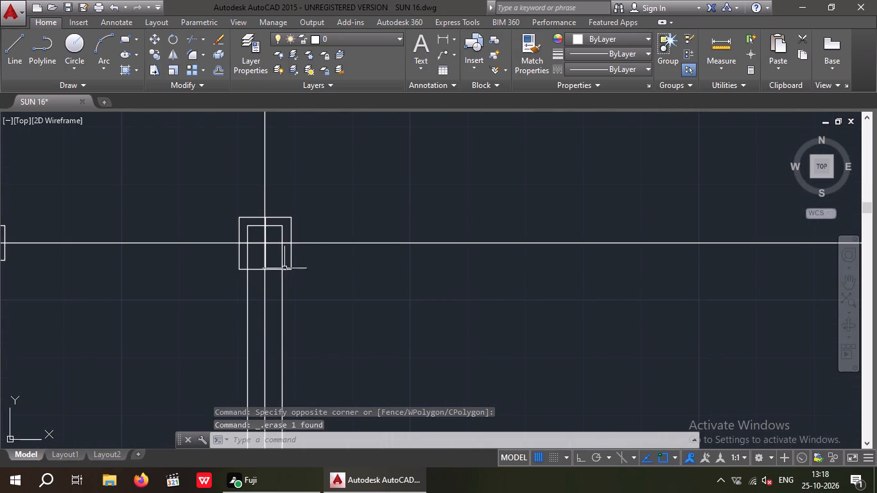
scroll(279, 226, up, 4)
drag(302, 205, 299, 215)
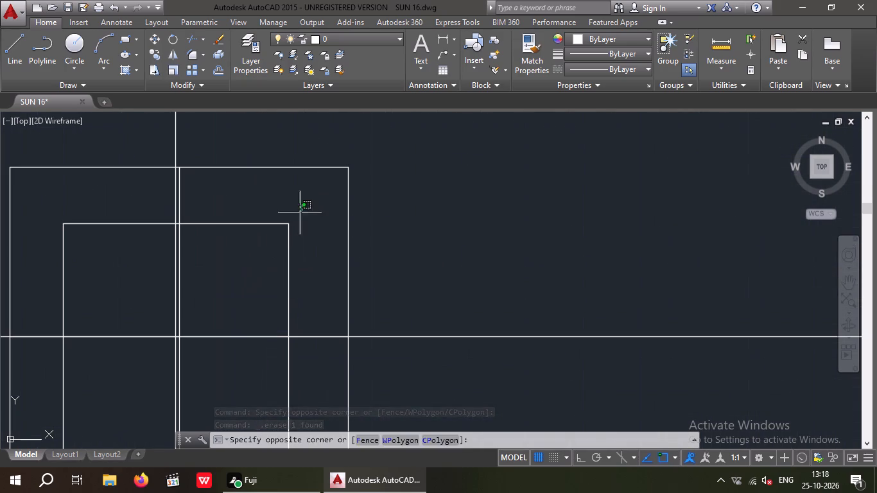
drag(299, 215, 281, 233)
click(279, 238)
key(Delete)
Erase the extra vertical line beside the middle centre line and the remaining left wall line inside the middle column on the fourth centre line.
scroll(276, 234, down, 3)
scroll(259, 243, up, 4)
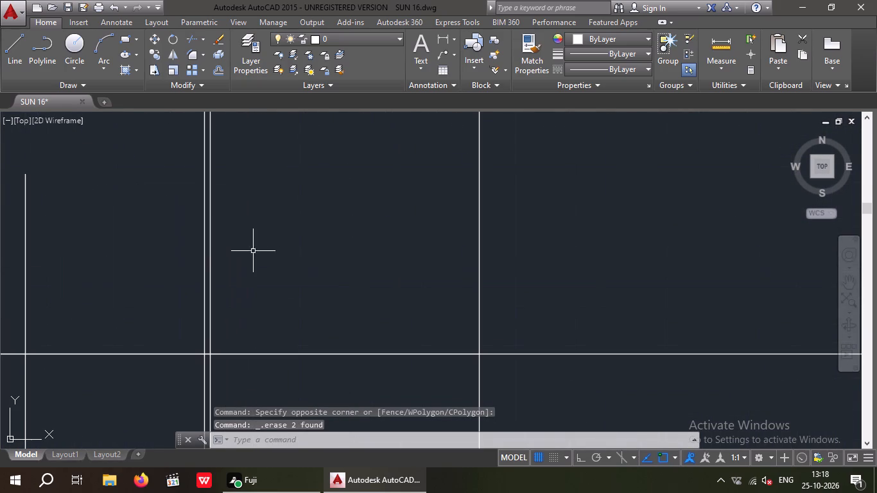
scroll(239, 234, down, 2)
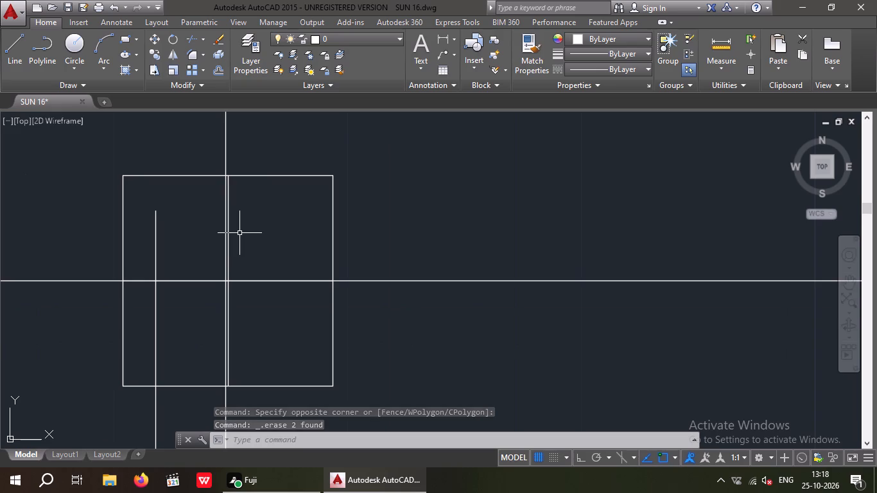
scroll(236, 234, up, 3)
drag(241, 227, 207, 259)
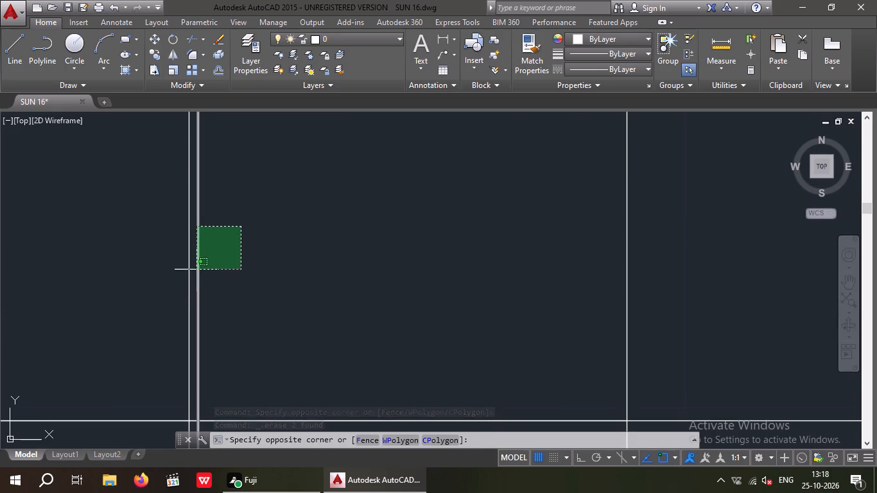
click(196, 270)
key(Delete)
scroll(234, 238, down, 5)
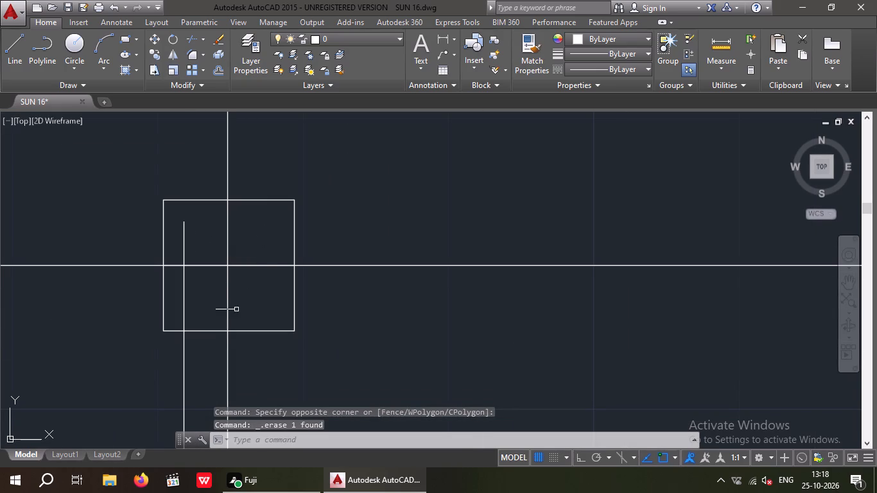
drag(204, 295, 184, 303)
click(178, 306)
key(Delete)
Erase the upper, end and lower lines of the left wall segment along the fourth horizontal centre line.
scroll(189, 256, down, 4)
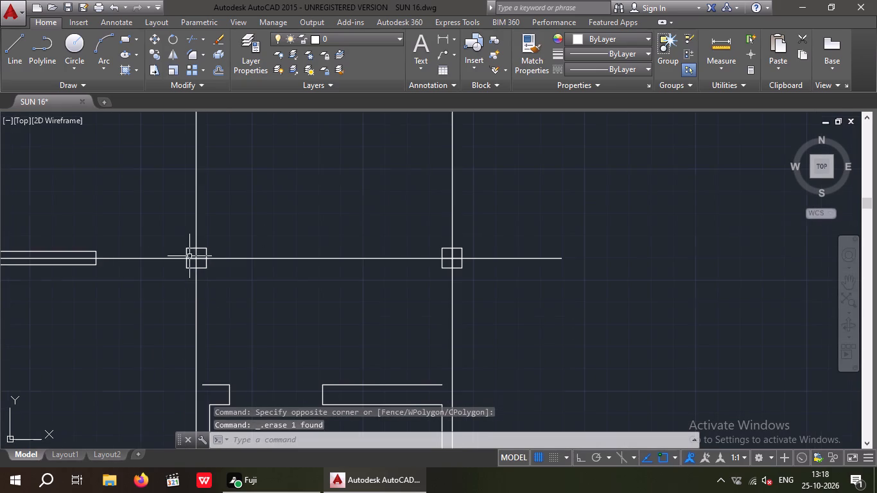
middle_drag(263, 309, 336, 293)
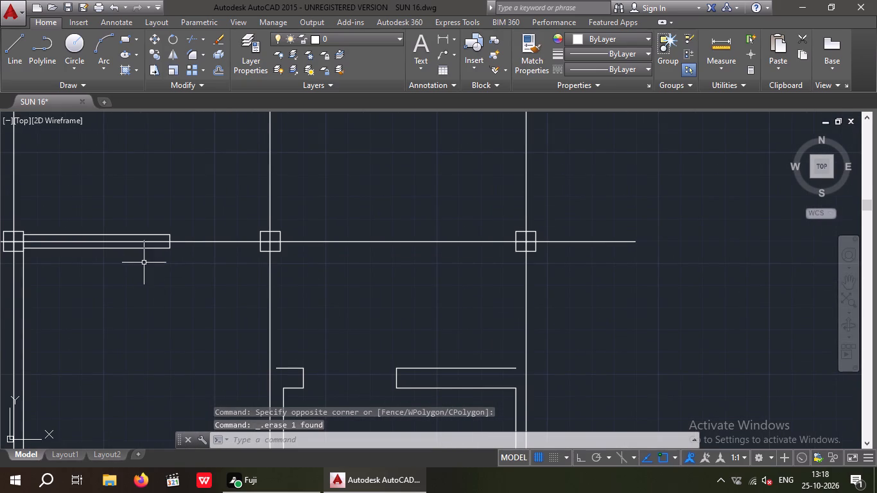
scroll(157, 238, up, 4)
scroll(214, 237, up, 1)
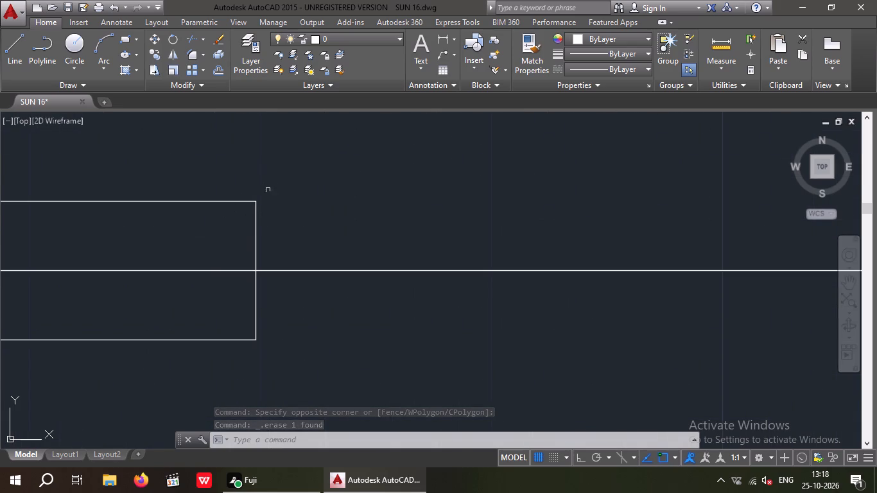
drag(278, 177, 253, 218)
click(236, 228)
key(Delete)
scroll(257, 212, down, 2)
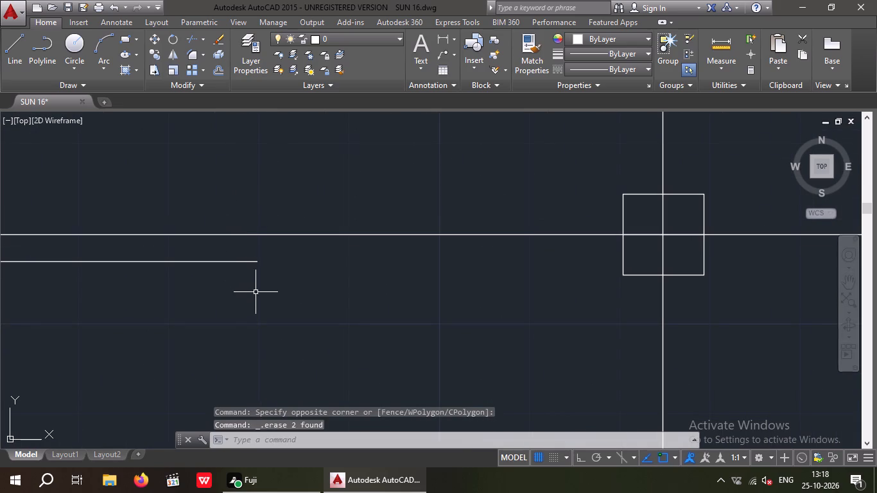
drag(257, 298, 236, 279)
click(223, 257)
key(Delete)
Erase the inner line of the left wall between the fourth and fifth horizontal centre lines.
scroll(221, 269, down, 2)
middle_drag(253, 263, 297, 255)
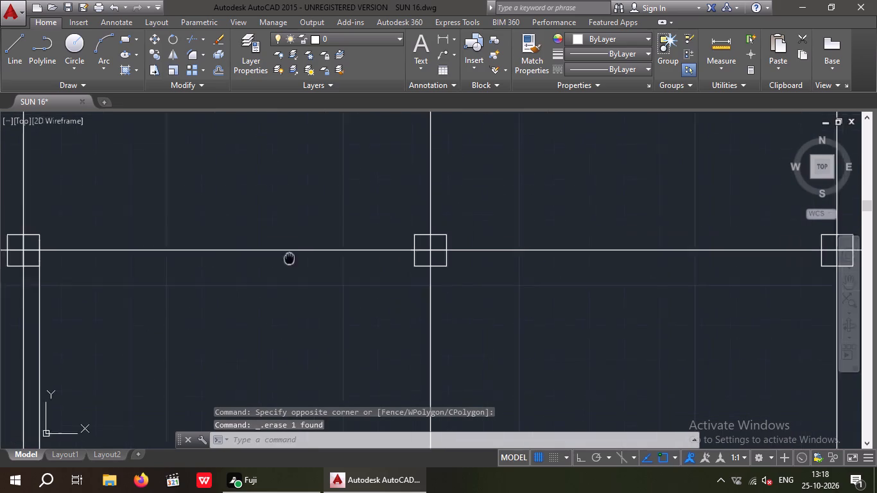
middle_drag(297, 255, 311, 255)
middle_drag(237, 290, 293, 286)
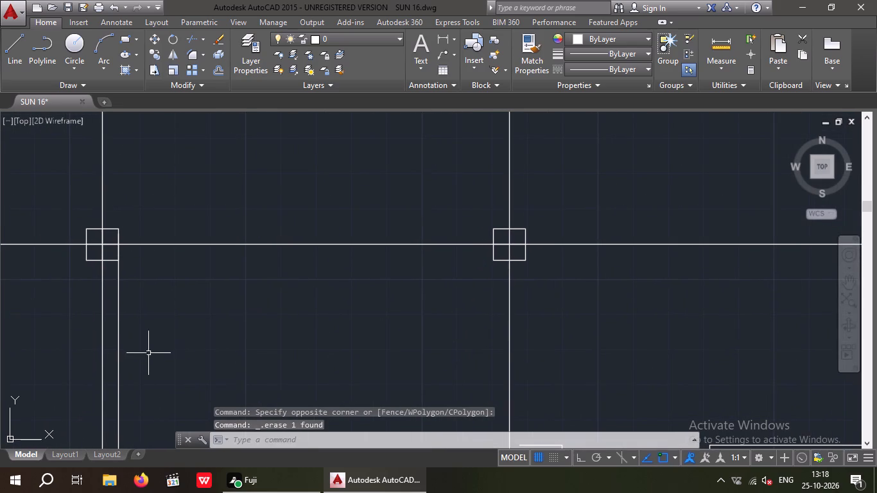
middle_drag(155, 353, 235, 324)
scroll(221, 309, up, 2)
drag(204, 243, 148, 295)
click(145, 307)
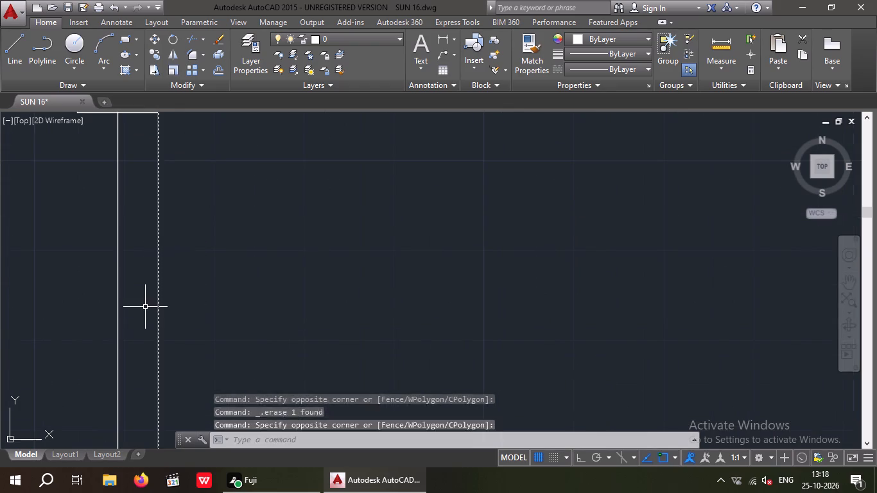
key(Delete)
Erase the short wall stub and its vertical line beside the middle centre line, just above the fifth horizontal centre line.
scroll(180, 261, down, 4)
middle_drag(273, 287, 268, 246)
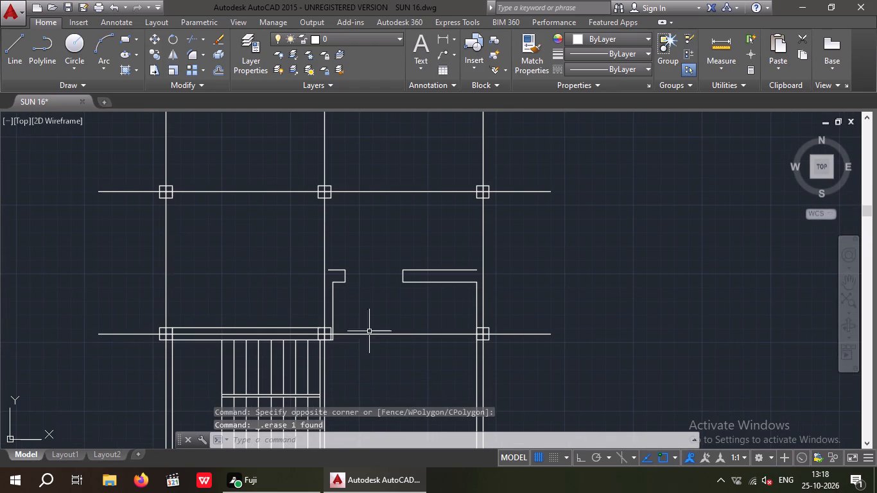
scroll(343, 292, up, 3)
drag(366, 325, 314, 292)
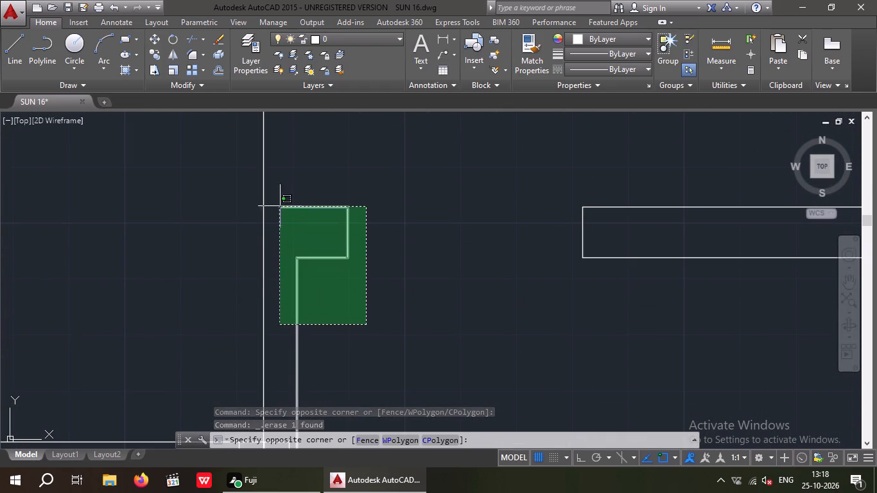
click(277, 194)
key(Delete)
Erase the right wall's inner vertical line and the three lines of the adjoining wall segment above the fifth horizontal centre line.
scroll(290, 210, down, 4)
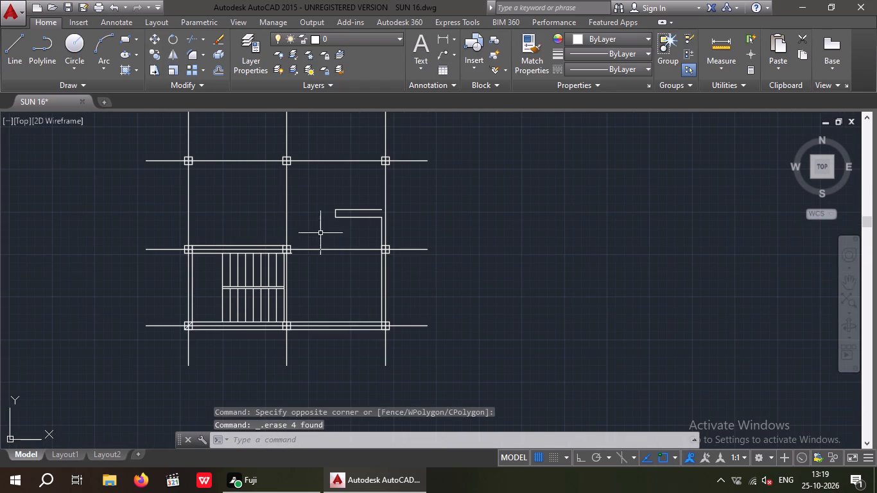
scroll(372, 215, up, 4)
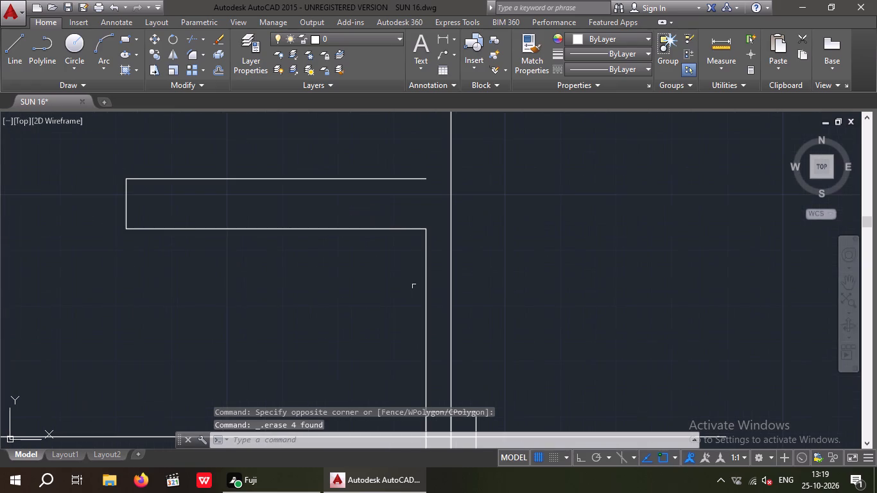
click(434, 229)
click(362, 264)
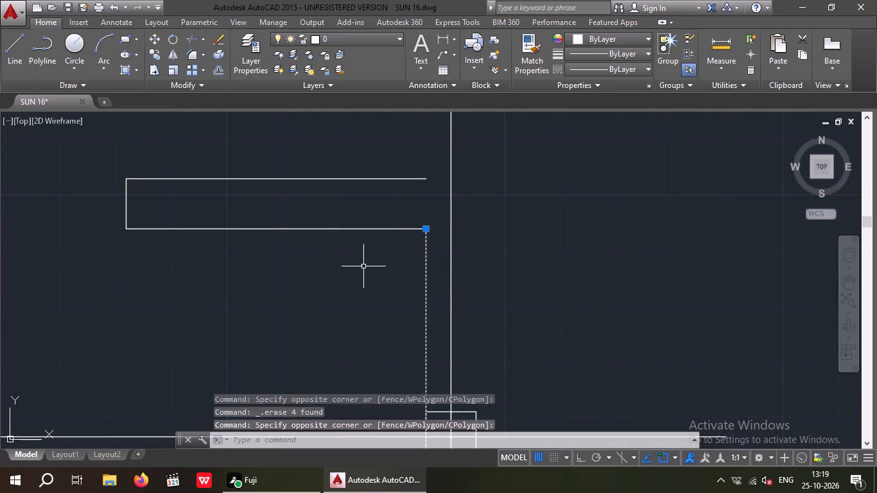
key(Delete)
drag(372, 300, 282, 260)
click(101, 156)
key(Delete)
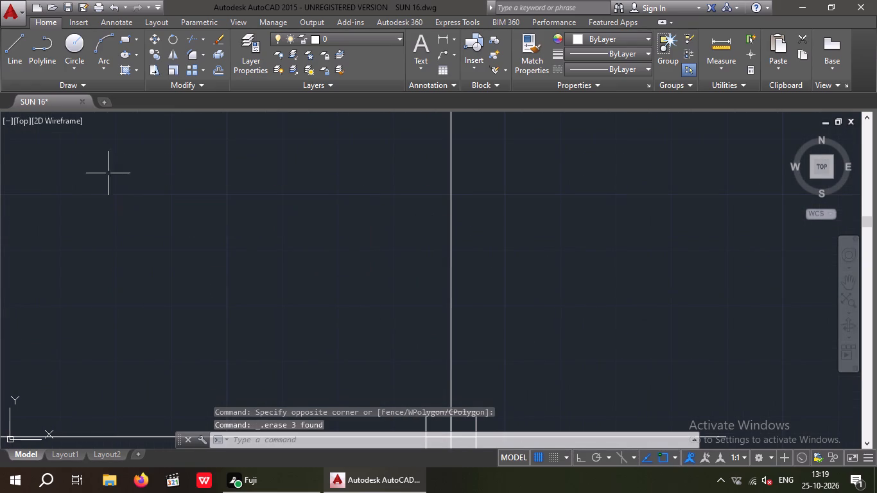
Erase the upper and lower wall lines along the fifth horizontal centre line, between the left and middle columns.
scroll(174, 195, down, 4)
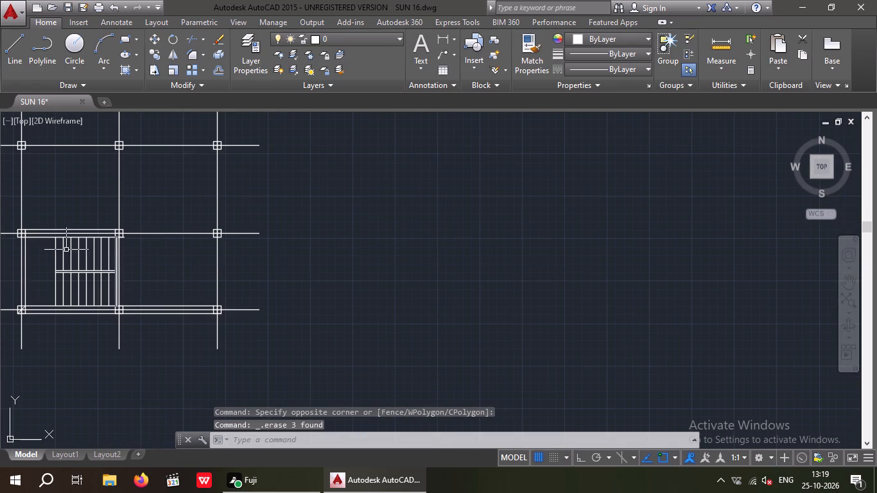
scroll(27, 232, up, 3)
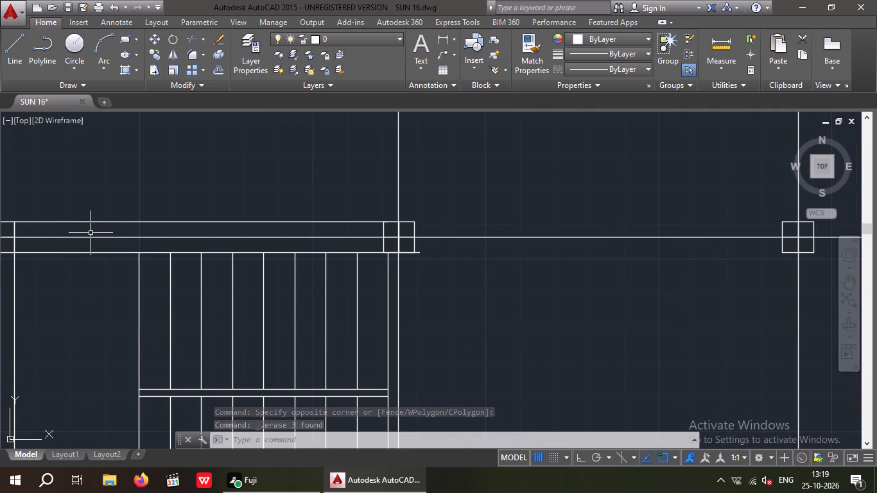
drag(103, 232, 72, 213)
click(59, 193)
key(Delete)
drag(112, 281, 89, 264)
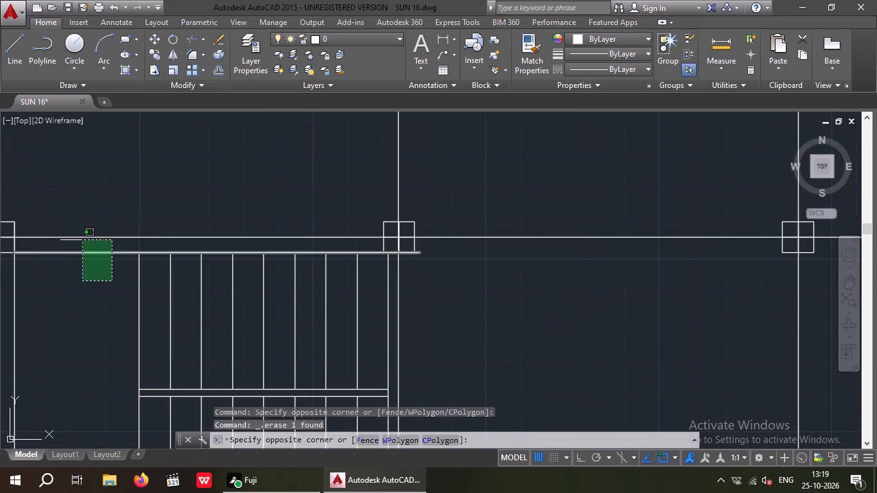
click(82, 240)
key(Delete)
Erase the upper stair flight's vertical lines together with the wall line beside the middle centre line.
scroll(383, 295, up, 3)
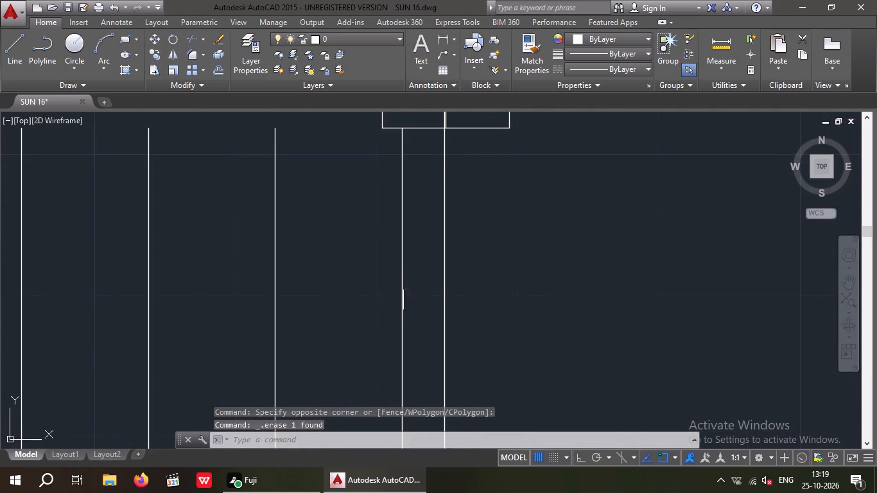
drag(423, 268, 317, 297)
scroll(242, 310, down, 2)
middle_drag(66, 328, 154, 328)
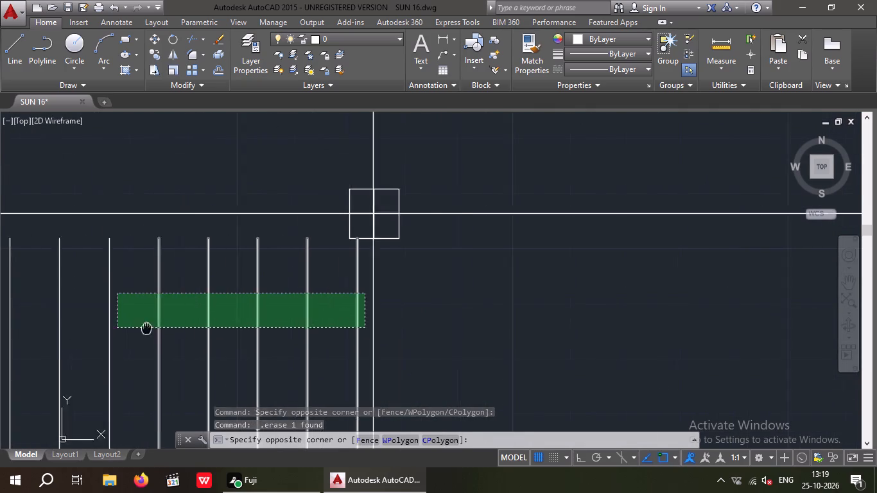
middle_drag(154, 328, 230, 320)
drag(49, 354, 59, 351)
key(Delete)
Erase the inner line of the left wall between the fifth and sixth horizontal centre lines.
scroll(98, 329, down, 4)
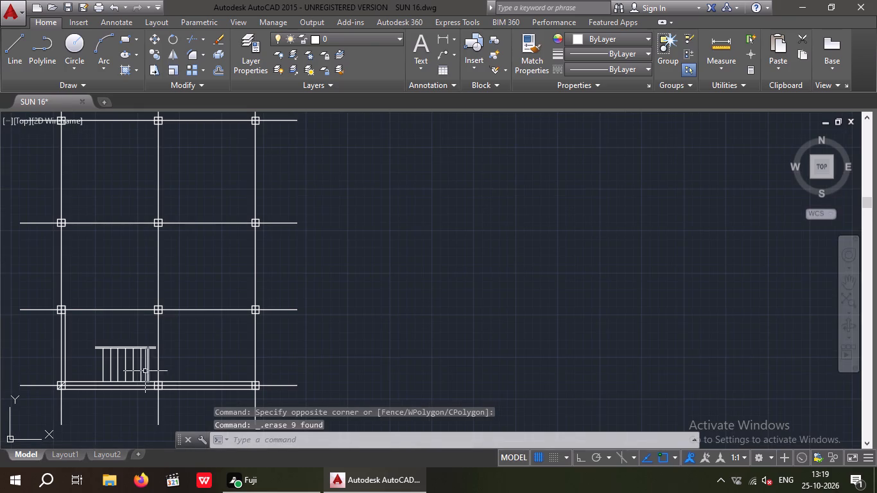
scroll(58, 340, up, 4)
drag(96, 299, 51, 334)
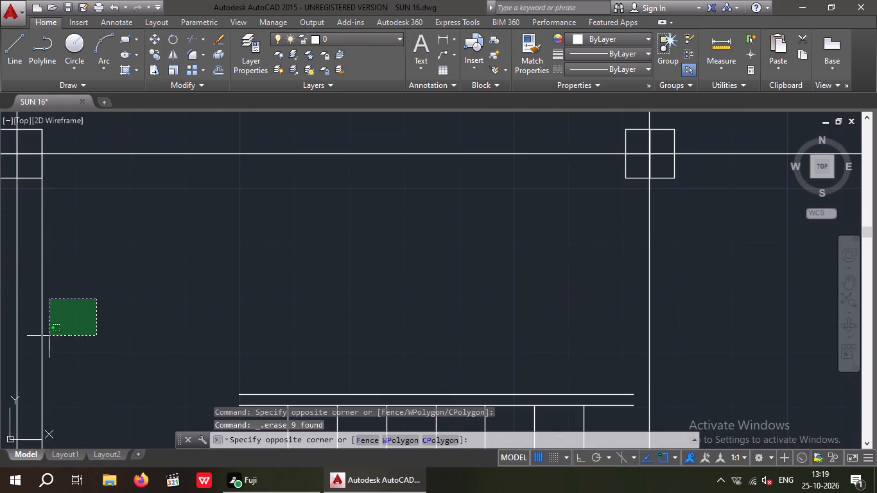
click(30, 348)
key(Delete)
Erase the diagonal line inside the bottom-left column.
scroll(74, 308, down, 3)
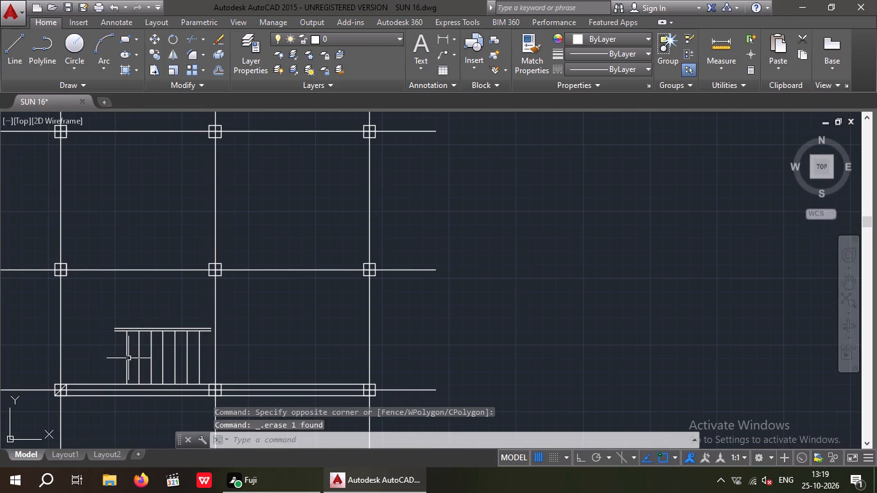
middle_drag(130, 357, 159, 304)
scroll(84, 340, up, 4)
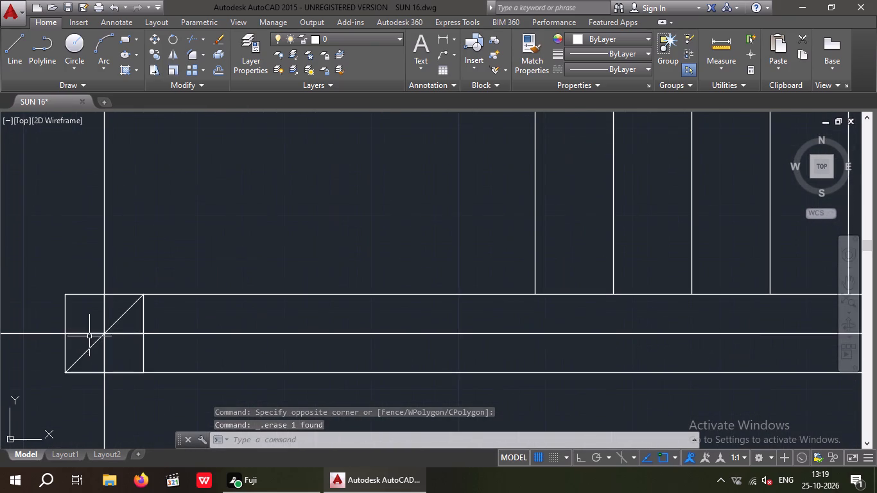
scroll(105, 320, up, 3)
drag(198, 348, 123, 283)
click(120, 257)
key(Delete)
Erase the upper and lower wall lines running along the sixth horizontal centre line.
scroll(155, 276, down, 4)
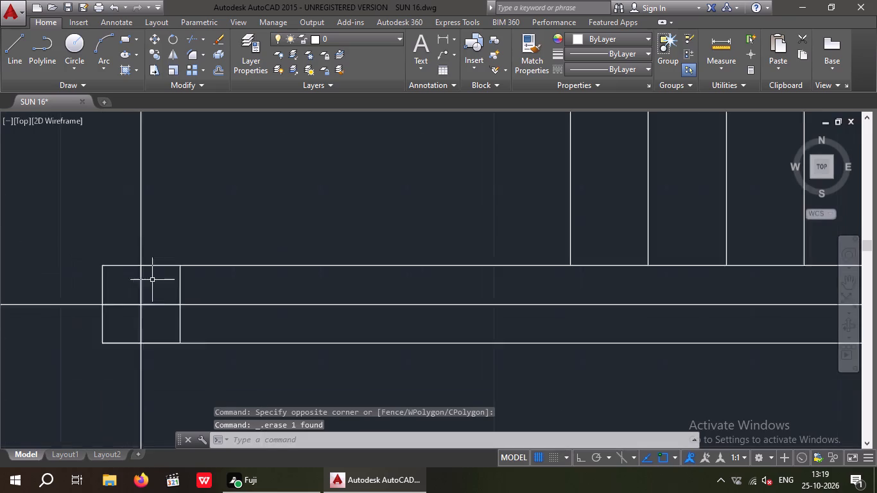
drag(259, 282, 232, 270)
click(218, 246)
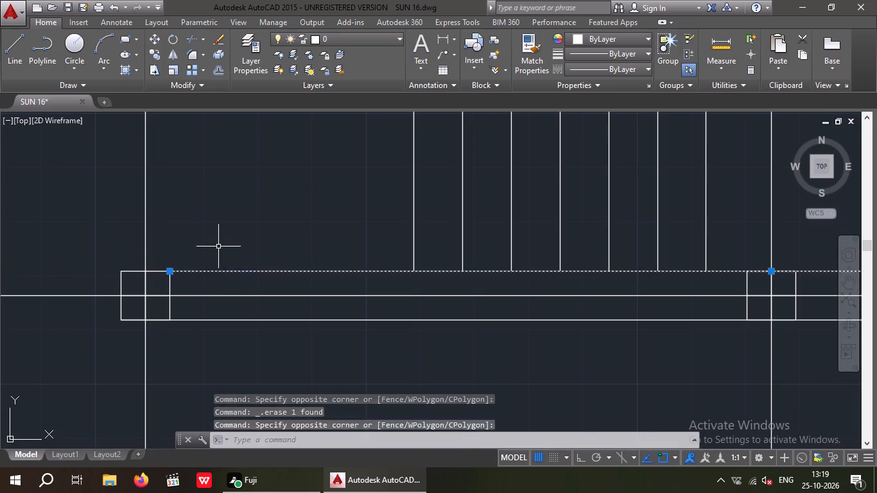
key(Delete)
drag(259, 338, 243, 331)
click(232, 316)
key(Delete)
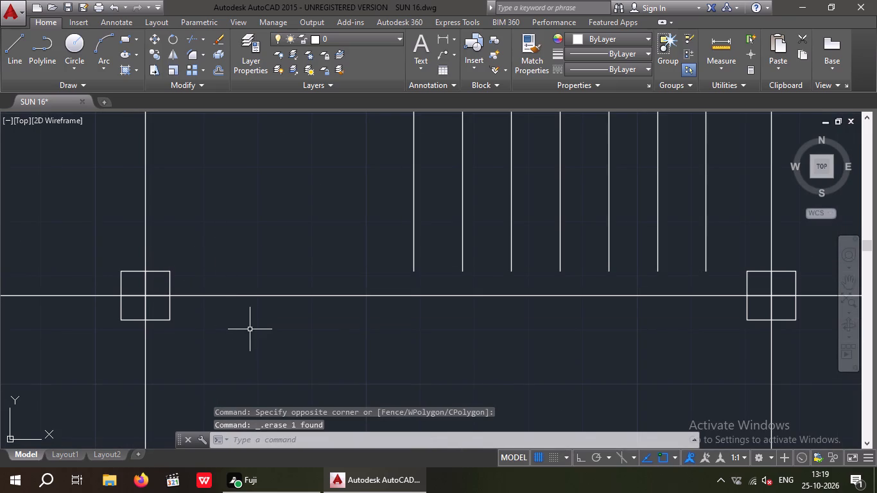
Erase the lower stair flight's seven vertical lines and the two horizontal lines above them.
scroll(253, 329, down, 2)
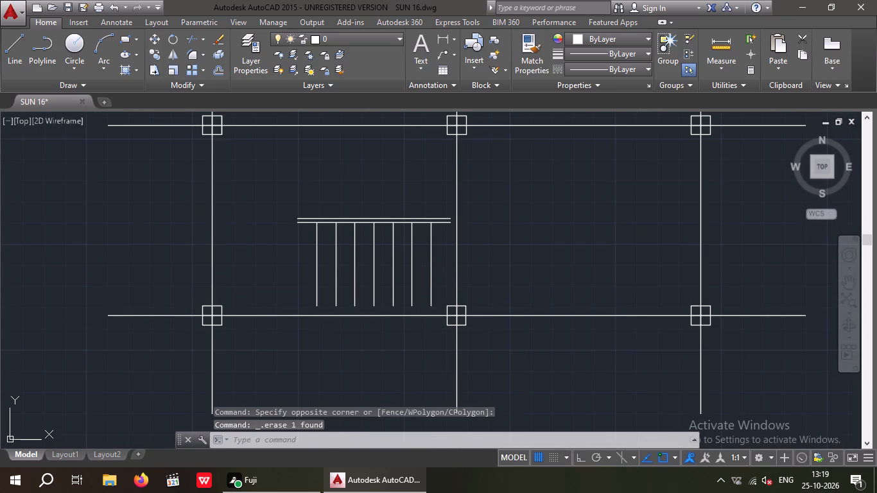
drag(442, 255, 410, 272)
click(284, 290)
key(Delete)
drag(383, 284, 325, 275)
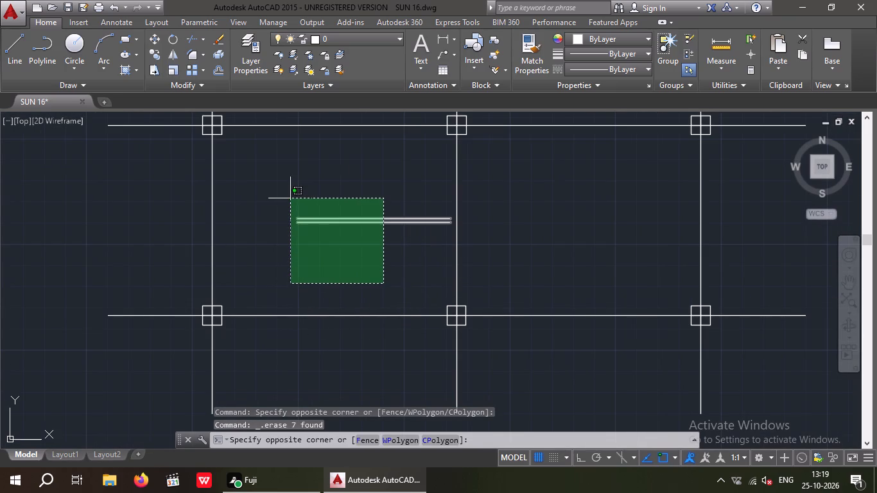
key(Delete)
click(290, 196)
key(Delete)
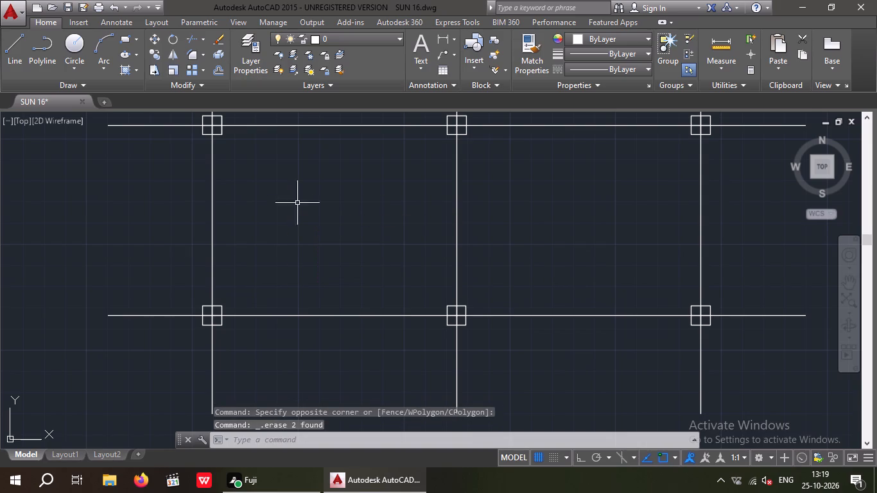
Using Trim with all objects as cutting edges, trim the centre lines inside the top-left column.
scroll(324, 236, down, 2)
middle_drag(313, 262, 281, 371)
scroll(291, 308, down, 2)
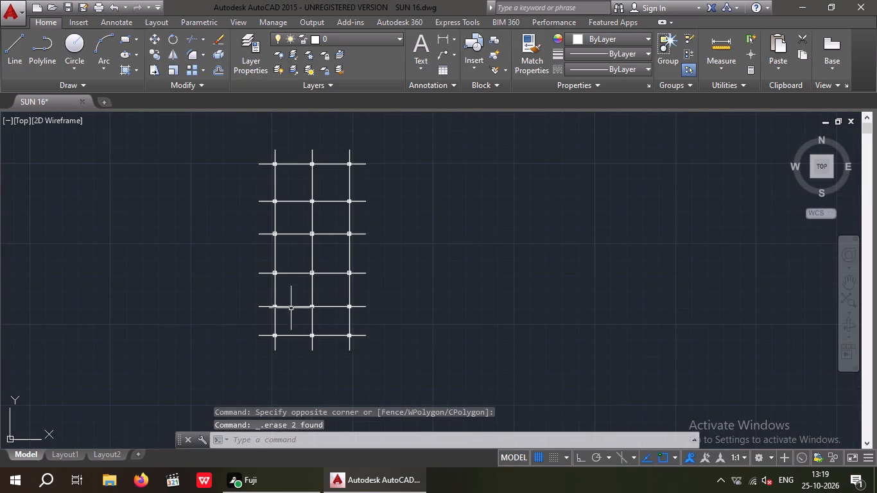
middle_drag(296, 323, 257, 385)
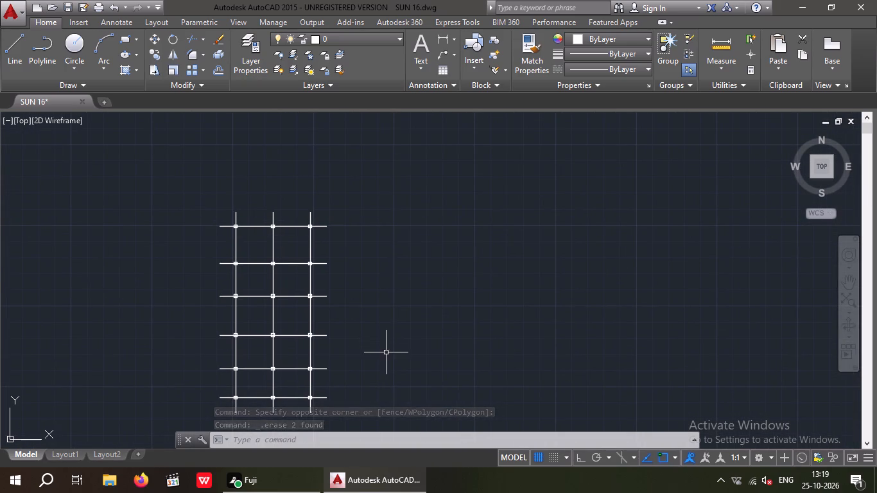
key(Escape)
key(Escape)
key(Escape)
key(Escape)
key(t)
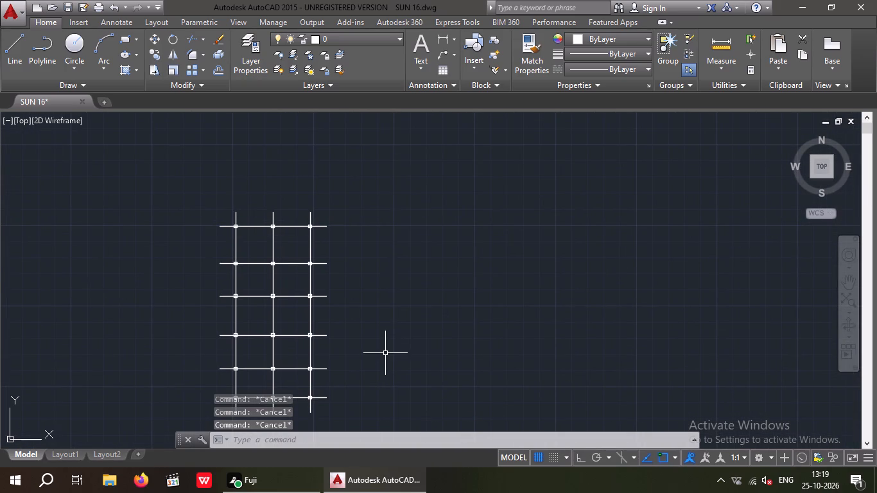
key(r)
key(space)
key(space)
scroll(233, 226, up, 2)
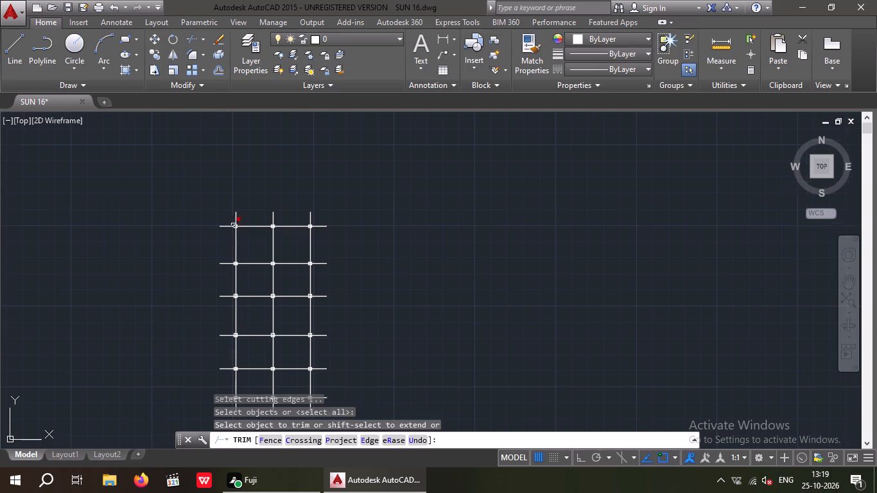
scroll(233, 226, up, 6)
drag(247, 252, 207, 241)
click(198, 212)
Trim the centre lines inside the middle and right columns on the first horizontal centre line.
scroll(197, 212, down, 3)
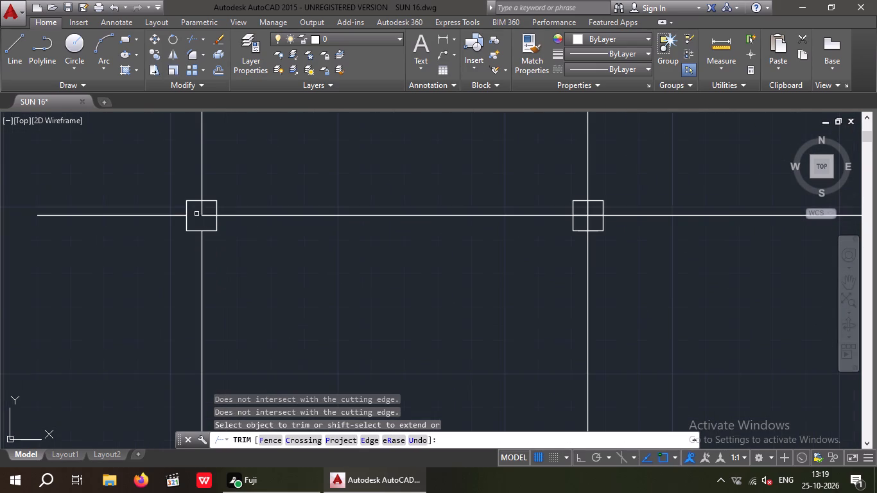
middle_drag(338, 268, 152, 287)
scroll(396, 233, up, 3)
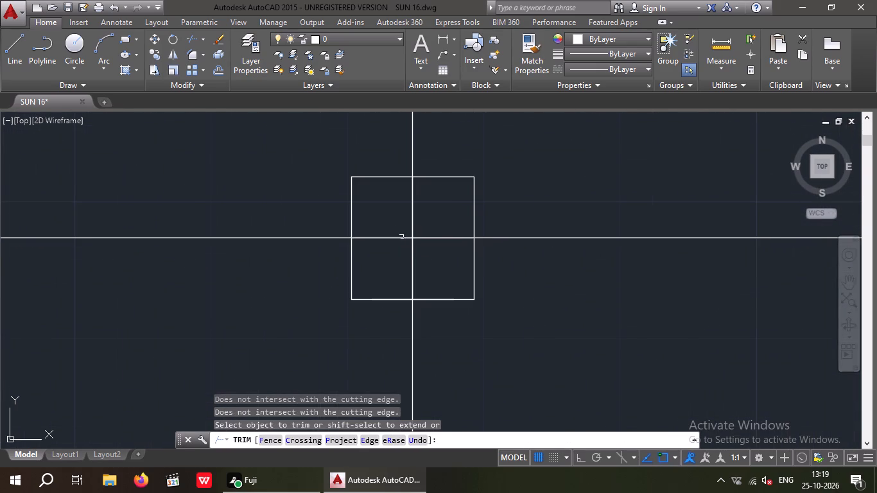
drag(431, 263, 410, 250)
click(393, 227)
scroll(390, 227, down, 4)
middle_drag(454, 280, 213, 299)
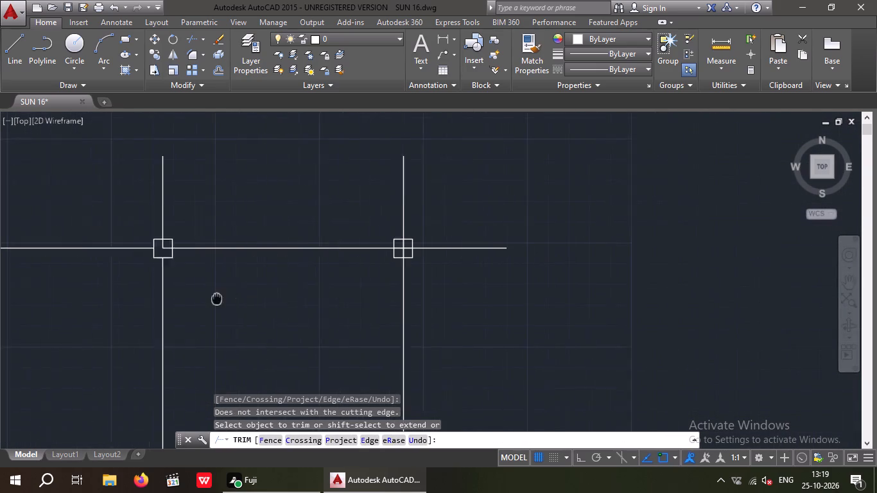
middle_drag(213, 299, 207, 301)
scroll(394, 257, up, 4)
drag(374, 255, 320, 237)
click(312, 203)
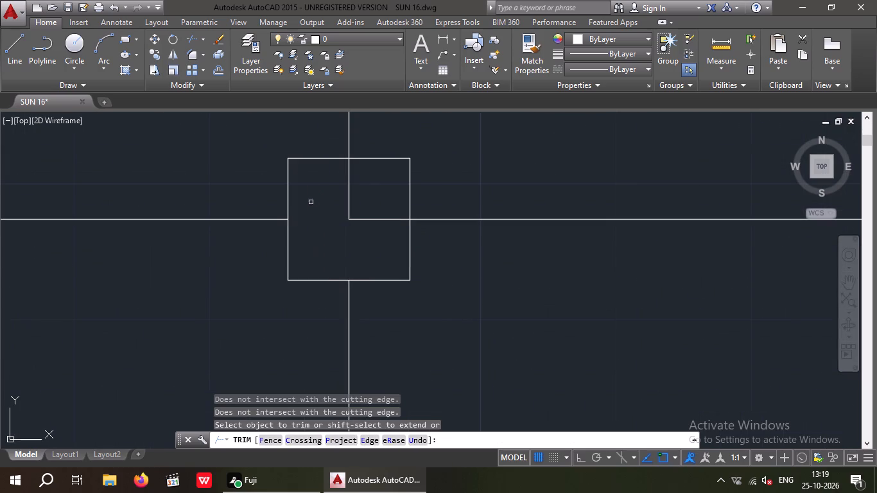
Trim the centre lines inside the left column on the second horizontal centre line.
scroll(325, 195, down, 5)
middle_drag(221, 290, 365, 261)
scroll(363, 261, down, 1)
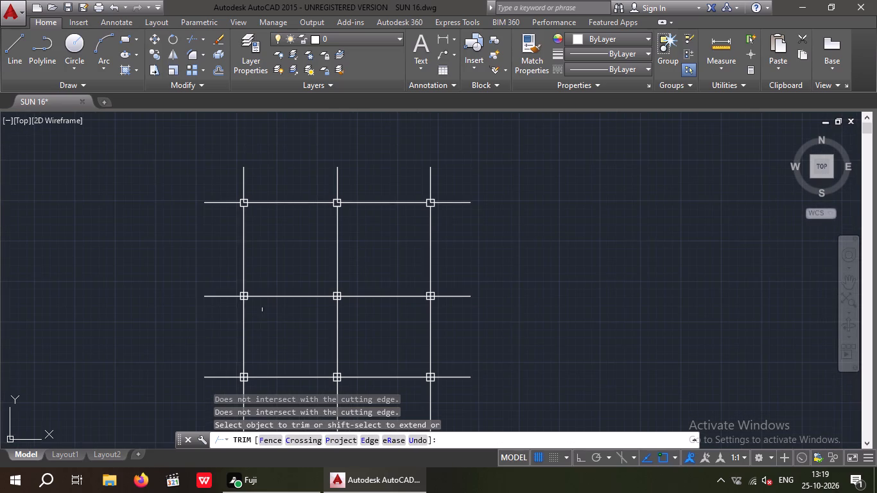
scroll(243, 293, up, 3)
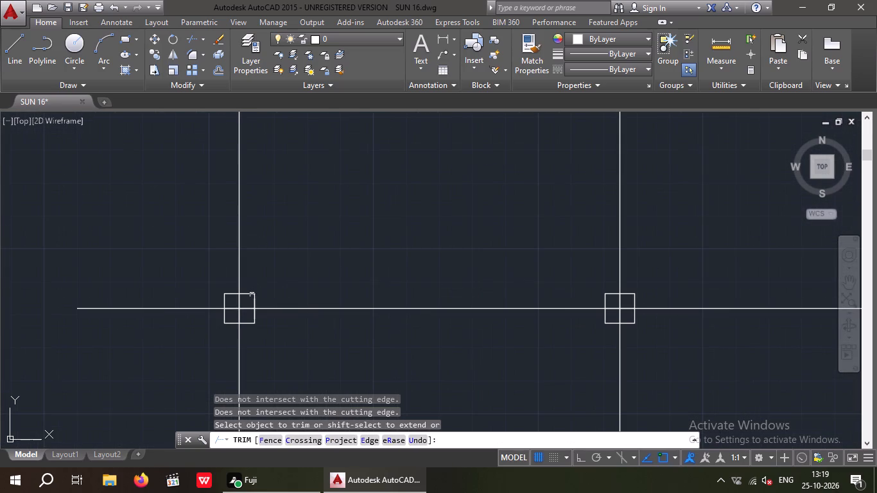
scroll(240, 308, up, 3)
drag(248, 340, 223, 329)
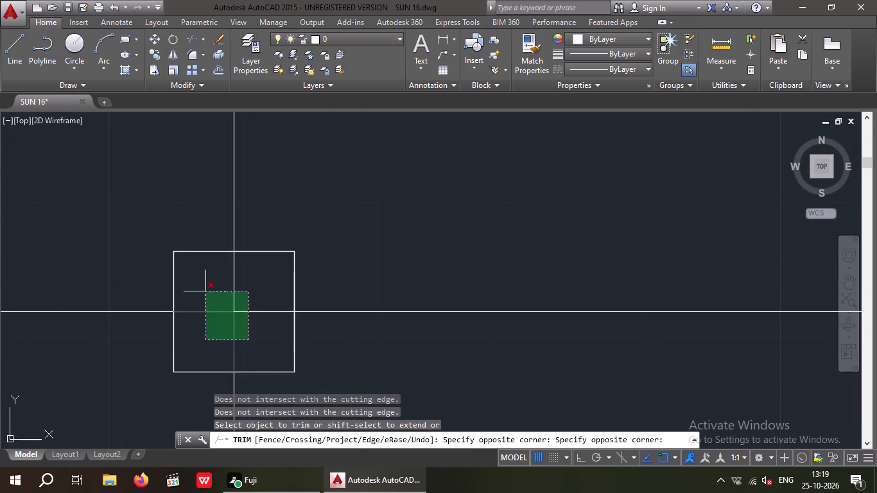
click(205, 291)
Trim the centre lines inside the middle and right columns on the second horizontal centre line.
scroll(239, 279, down, 4)
middle_drag(348, 322, 134, 337)
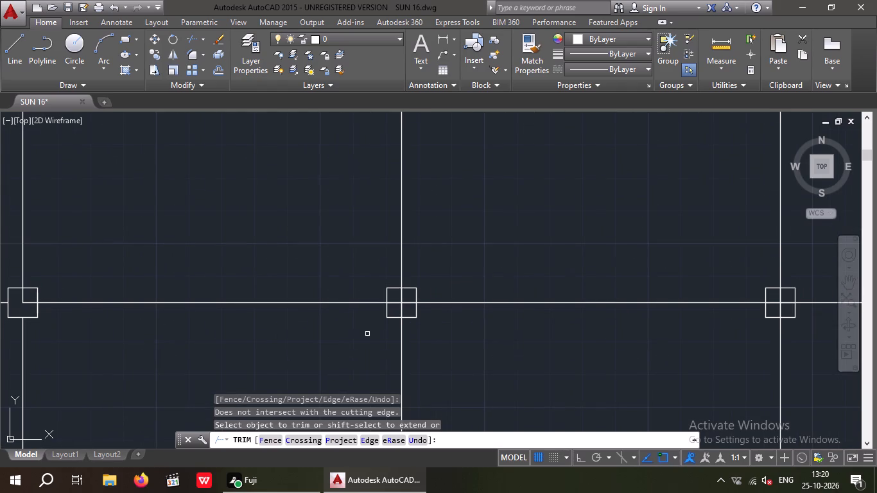
scroll(406, 308, up, 3)
drag(404, 315, 381, 309)
click(351, 263)
scroll(364, 266, down, 2)
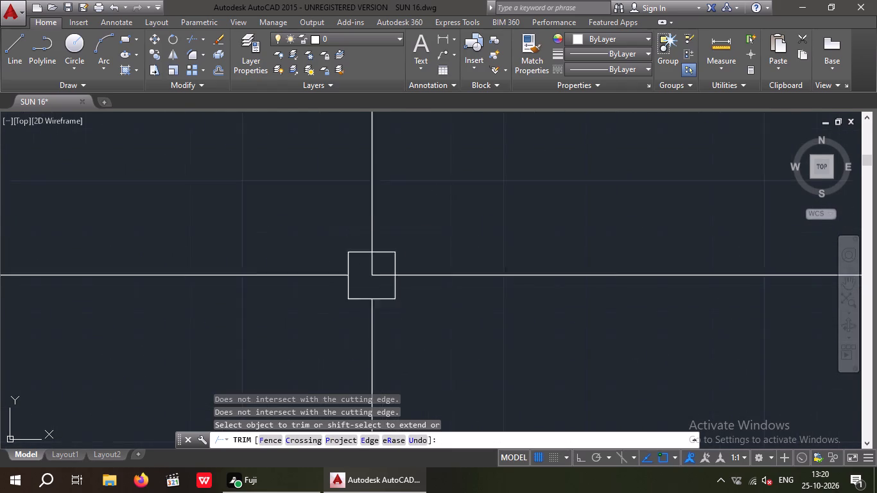
scroll(364, 268, down, 2)
middle_drag(435, 316, 226, 339)
scroll(392, 297, up, 4)
drag(412, 311, 387, 298)
click(380, 270)
Trim the centre lines inside the left column on the third horizontal centre line.
scroll(385, 268, down, 5)
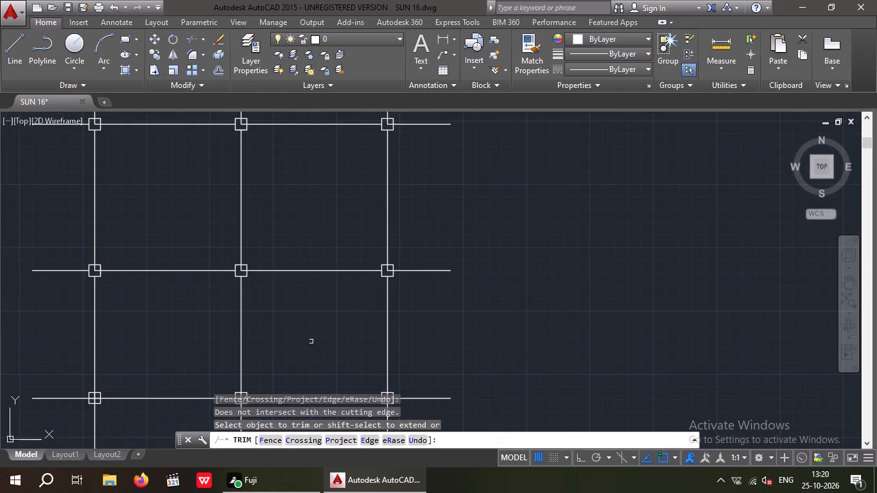
middle_drag(313, 340, 407, 293)
scroll(186, 350, up, 4)
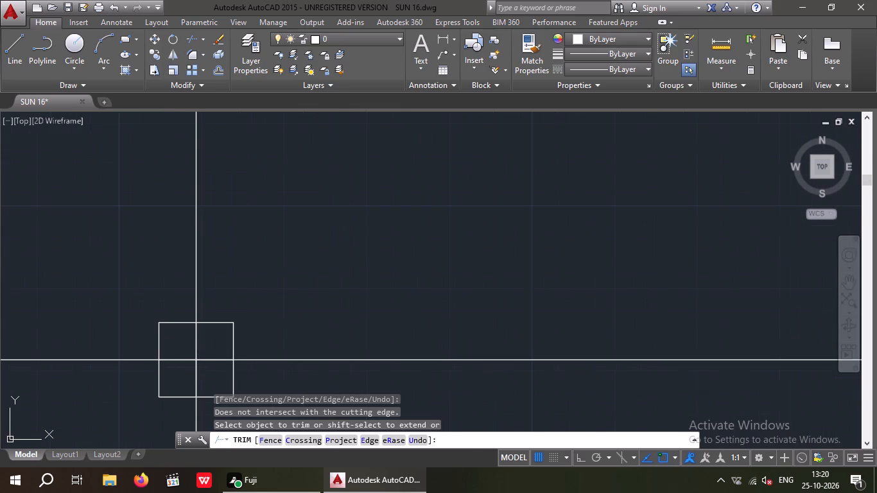
drag(208, 379, 187, 361)
click(182, 349)
Trim the centre lines inside the middle and right columns on the third horizontal centre line.
scroll(184, 345, down, 4)
middle_drag(283, 370, 250, 360)
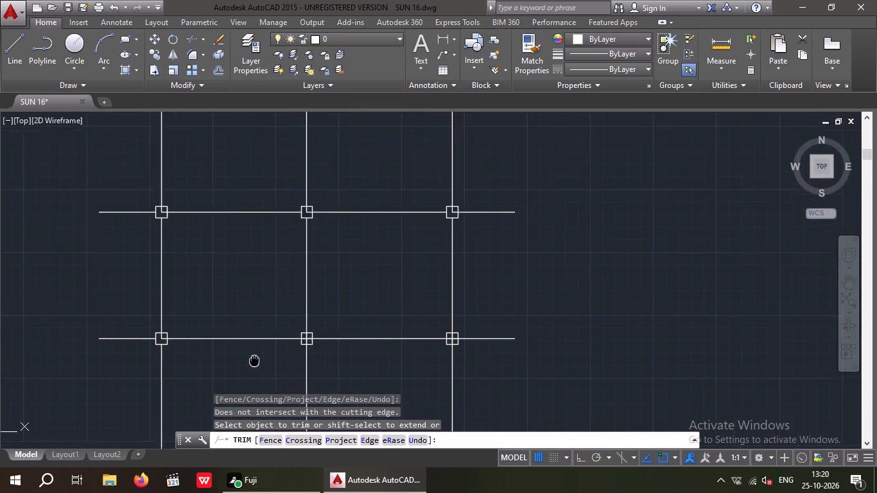
middle_drag(250, 360, 211, 334)
scroll(261, 312, up, 5)
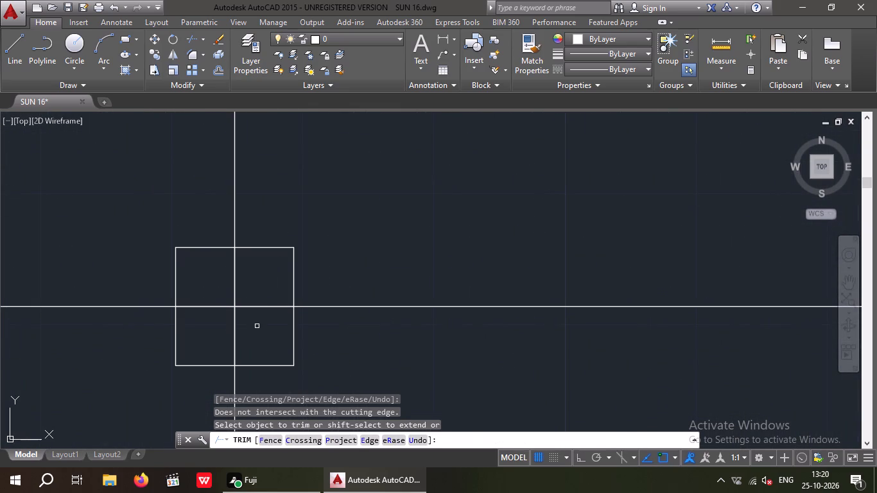
drag(255, 331, 246, 331)
click(220, 288)
scroll(223, 290, down, 4)
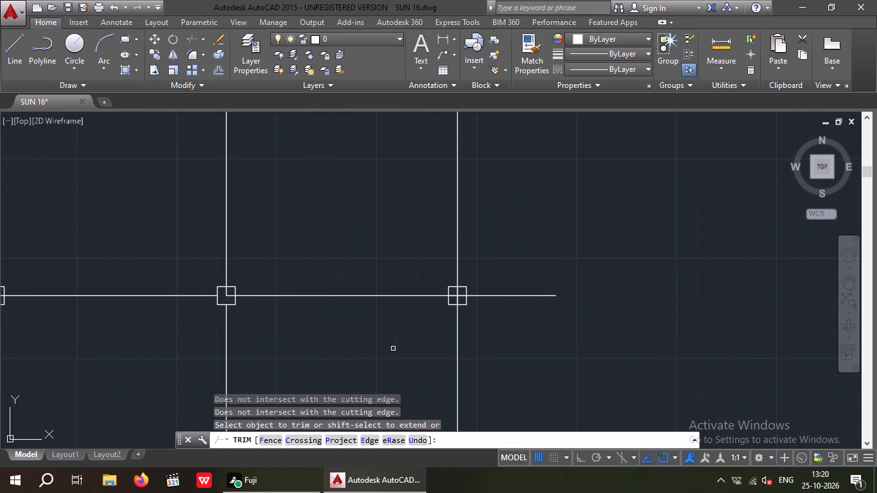
middle_drag(388, 347, 295, 356)
scroll(365, 310, up, 3)
drag(367, 318, 354, 316)
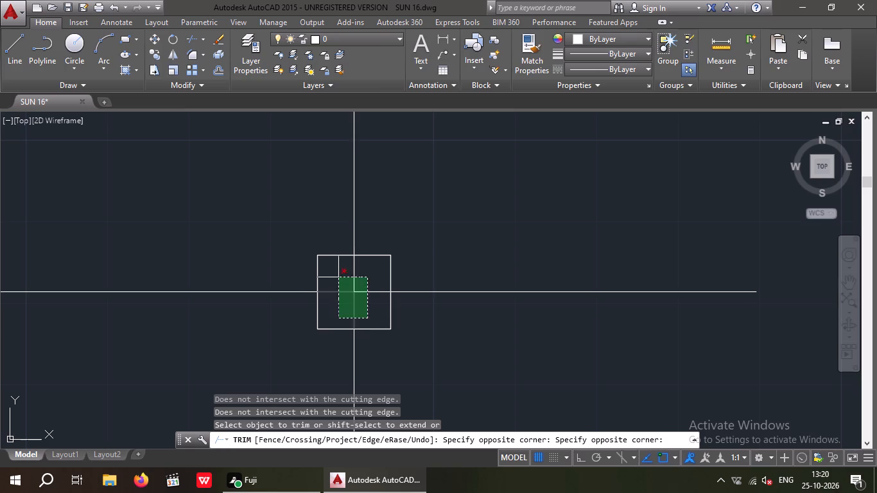
click(338, 277)
Trim the centre lines inside the left column on the fourth horizontal centre line.
scroll(340, 288, down, 4)
middle_drag(265, 350, 361, 311)
scroll(350, 315, down, 3)
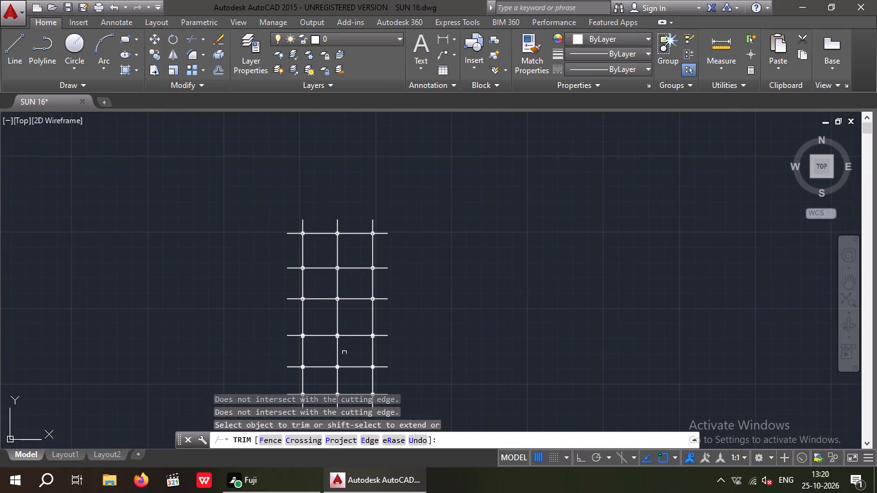
scroll(306, 336, up, 4)
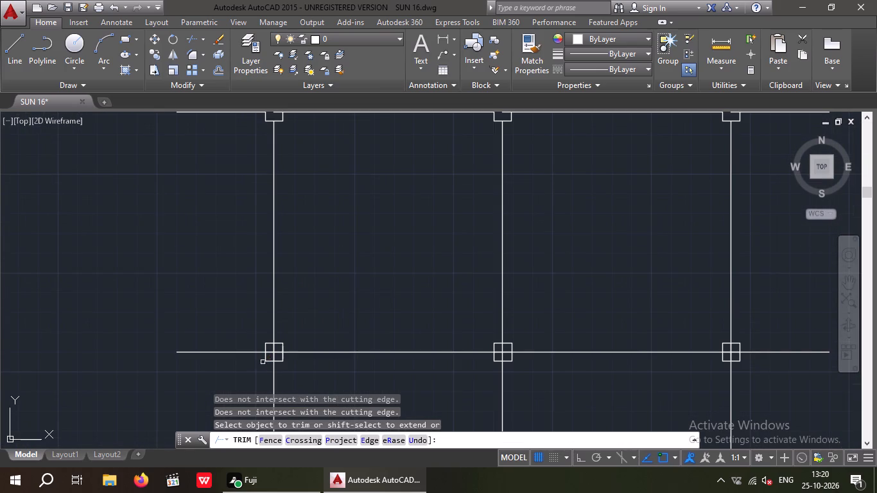
scroll(275, 355, up, 4)
drag(288, 364, 270, 367)
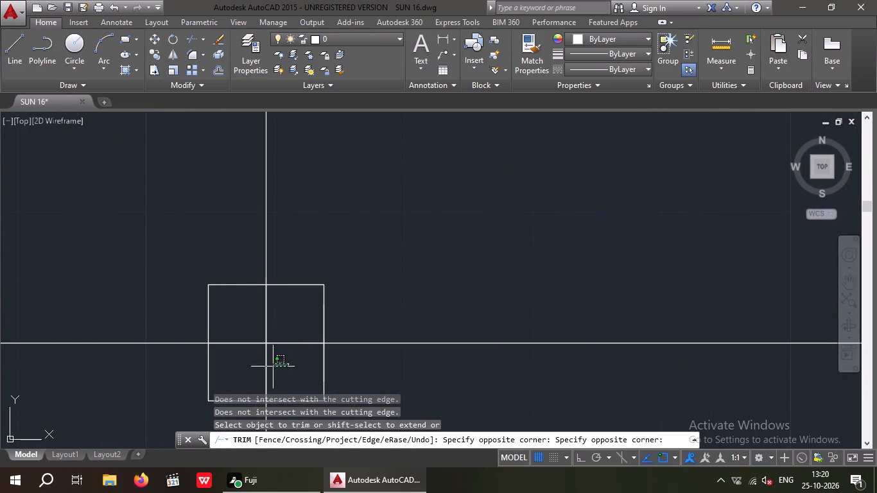
drag(270, 367, 261, 363)
click(243, 329)
Trim the centre lines inside the middle and right columns on the fourth horizontal centre line.
scroll(256, 321, down, 5)
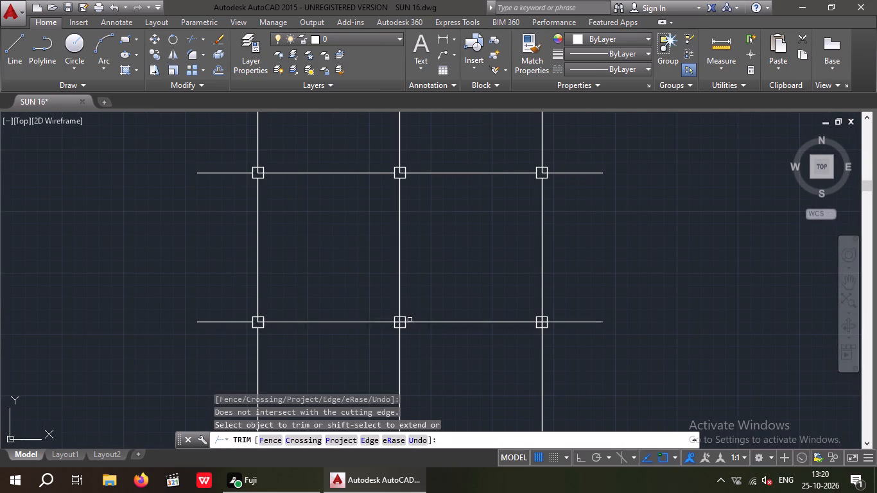
scroll(399, 331, up, 7)
drag(396, 324, 360, 306)
click(322, 243)
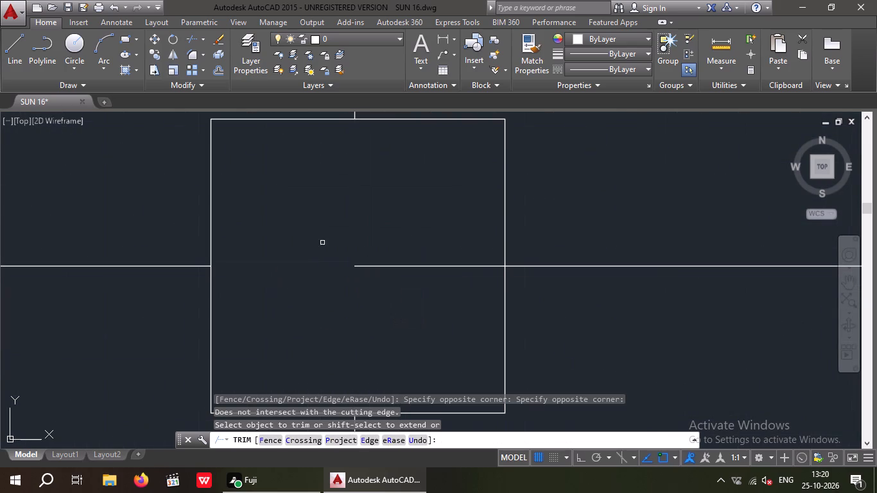
scroll(338, 234, down, 4)
middle_drag(482, 278, 251, 269)
scroll(307, 268, down, 2)
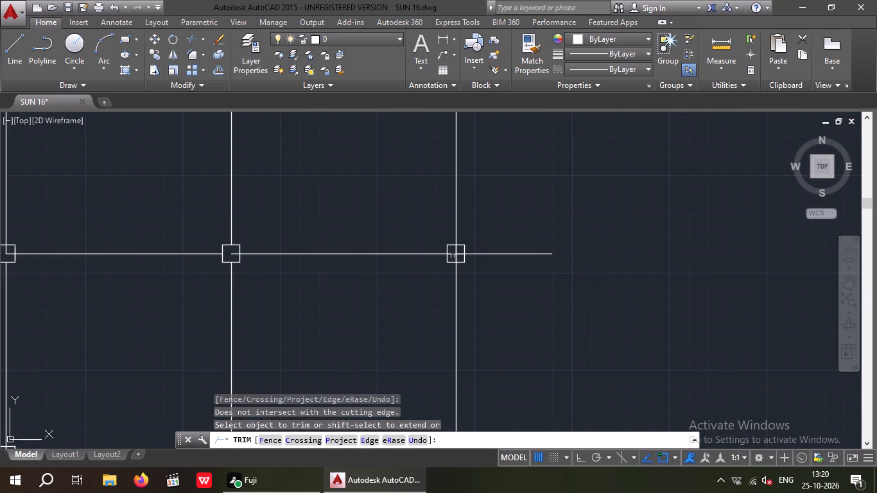
scroll(455, 255, up, 4)
drag(476, 272, 460, 262)
click(452, 211)
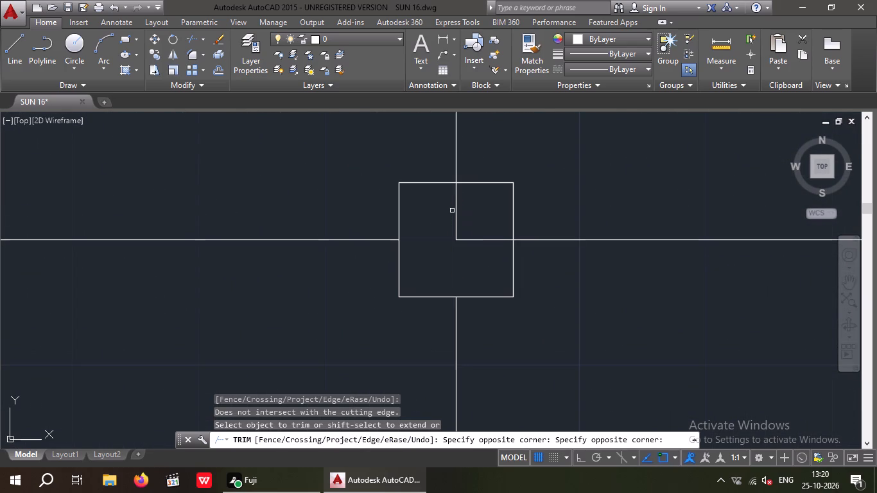
Trim the centre lines inside the left column on the fifth horizontal centre line.
scroll(447, 214, down, 4)
middle_drag(372, 275, 440, 235)
scroll(437, 236, down, 3)
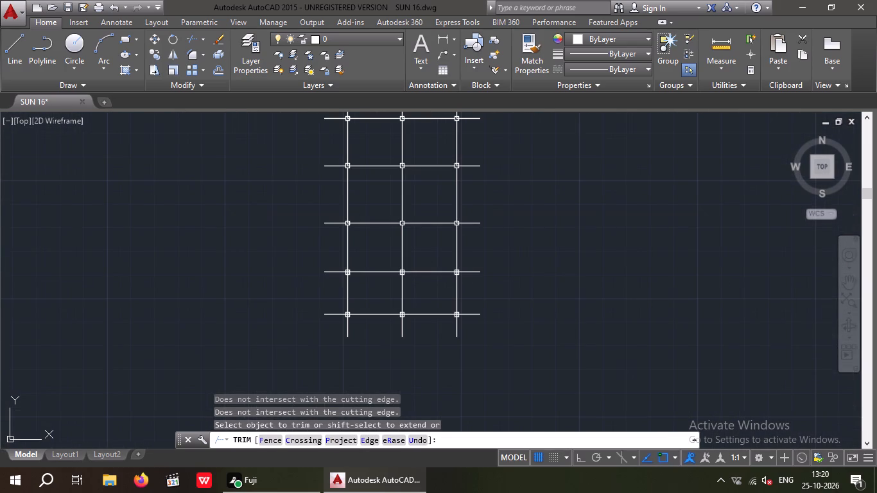
scroll(349, 272, up, 5)
drag(367, 259, 356, 255)
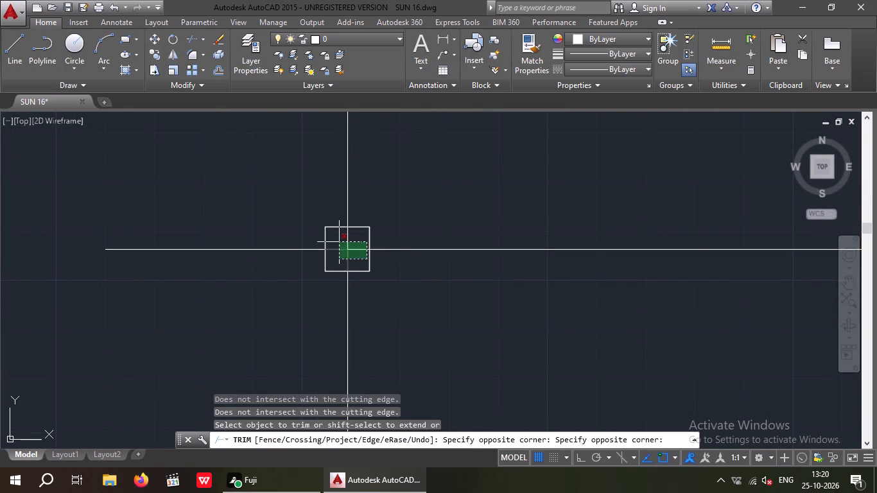
click(338, 242)
Trim the centre lines inside the middle and right columns on the fifth horizontal centre line.
scroll(339, 241, down, 5)
scroll(397, 244, up, 5)
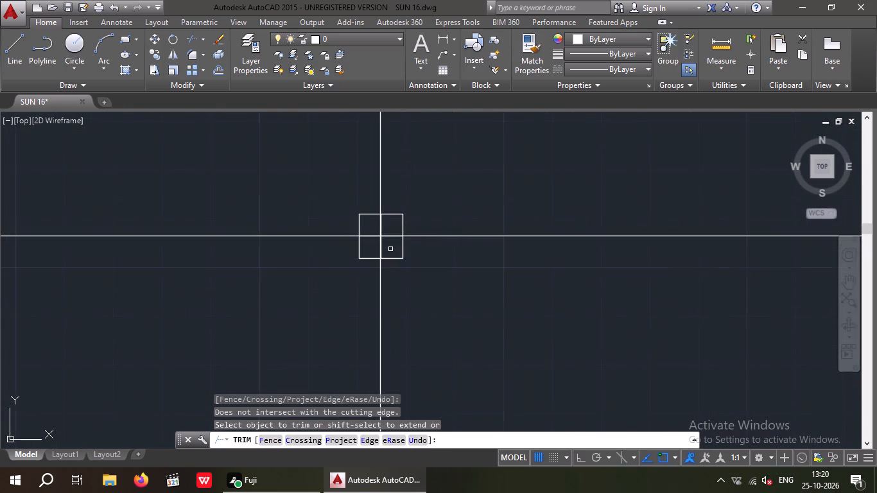
scroll(390, 249, up, 3)
drag(391, 254, 376, 244)
click(322, 162)
scroll(346, 193, down, 4)
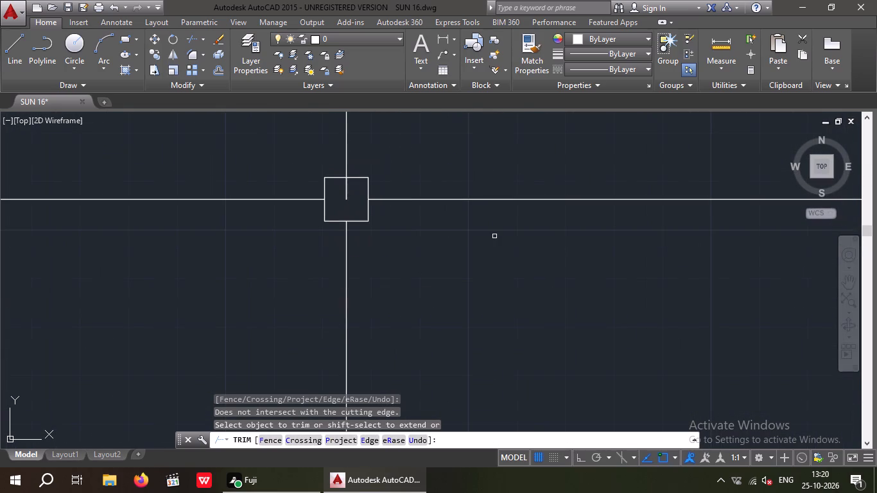
middle_drag(480, 244, 82, 259)
scroll(521, 215, up, 3)
drag(507, 257, 471, 222)
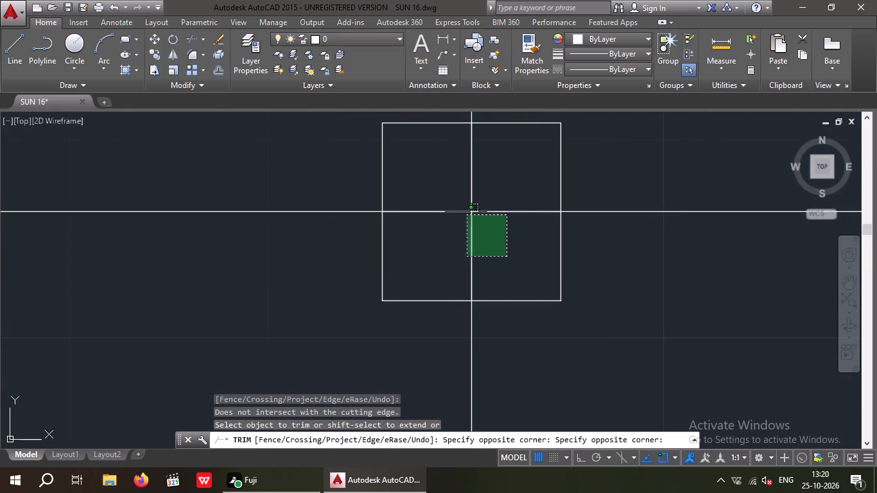
drag(447, 171, 451, 185)
Trim the centre lines inside the left column on the sixth, lowest horizontal centre line.
scroll(345, 221, down, 4)
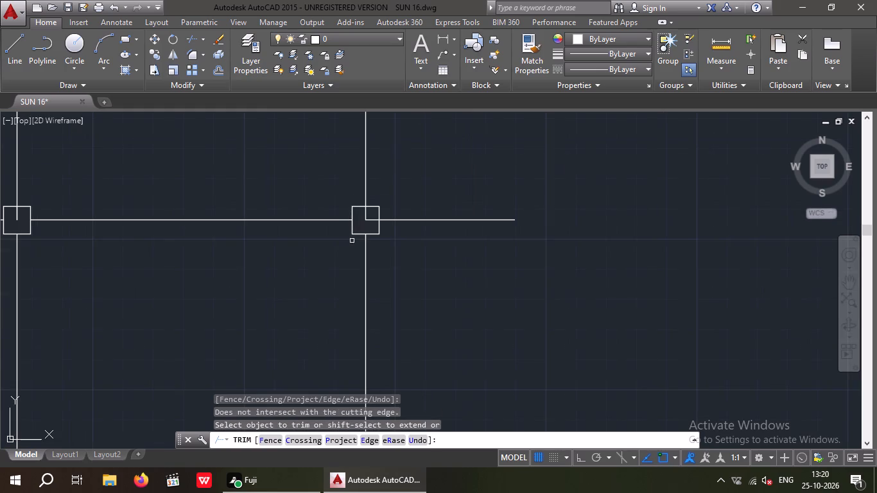
scroll(281, 295, down, 2)
middle_drag(304, 281, 440, 226)
scroll(172, 316, up, 5)
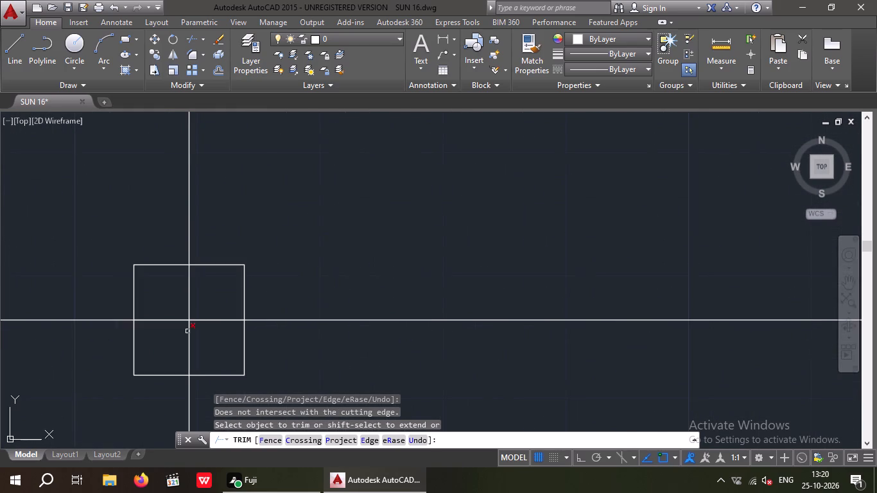
scroll(187, 331, up, 2)
drag(214, 347, 176, 318)
drag(159, 251, 164, 260)
Trim the centre lines inside the middle and right columns on the sixth horizontal centre line and end the Trim command.
scroll(204, 248, down, 5)
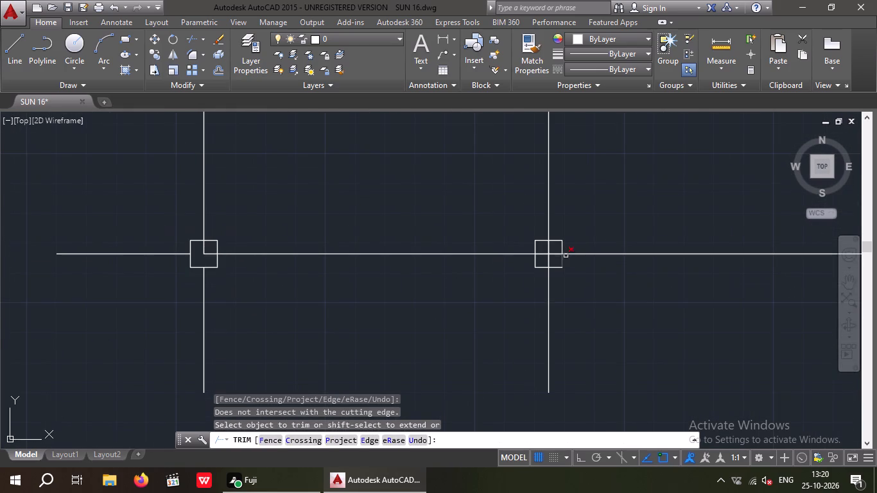
scroll(559, 258, up, 4)
drag(550, 279, 504, 251)
drag(471, 184, 471, 193)
scroll(475, 205, down, 4)
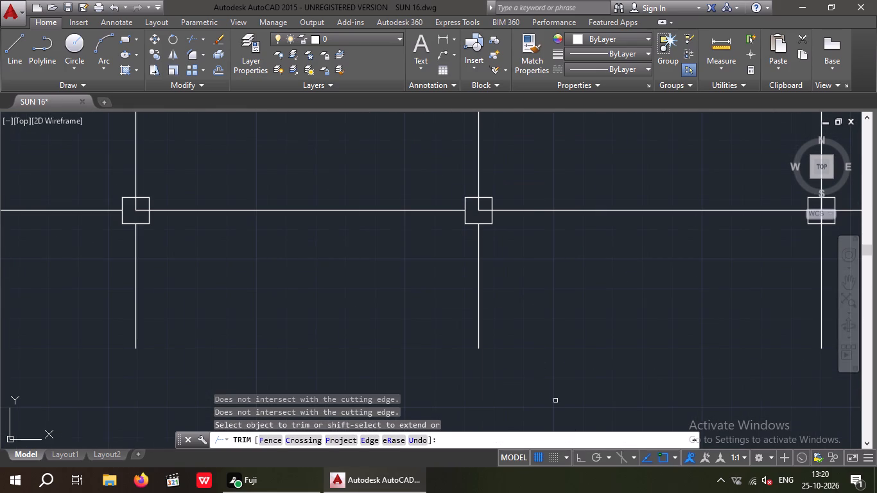
scroll(620, 406, down, 1)
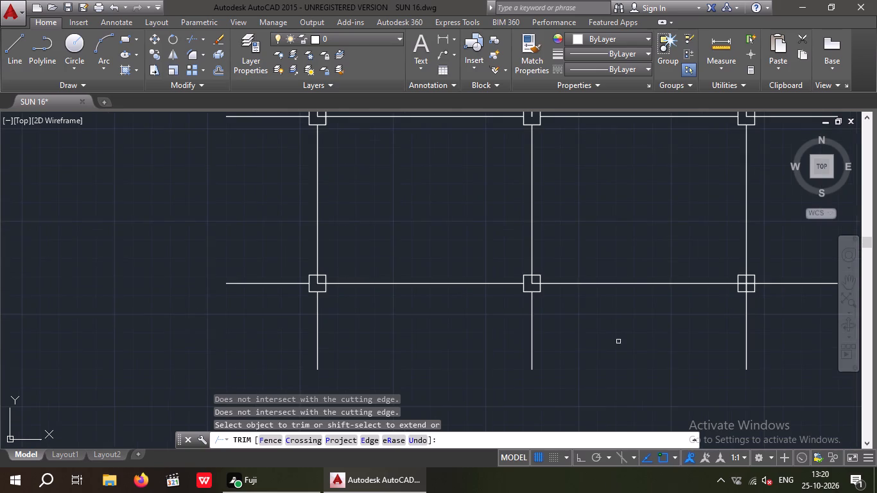
middle_drag(624, 326, 359, 367)
scroll(482, 327, up, 4)
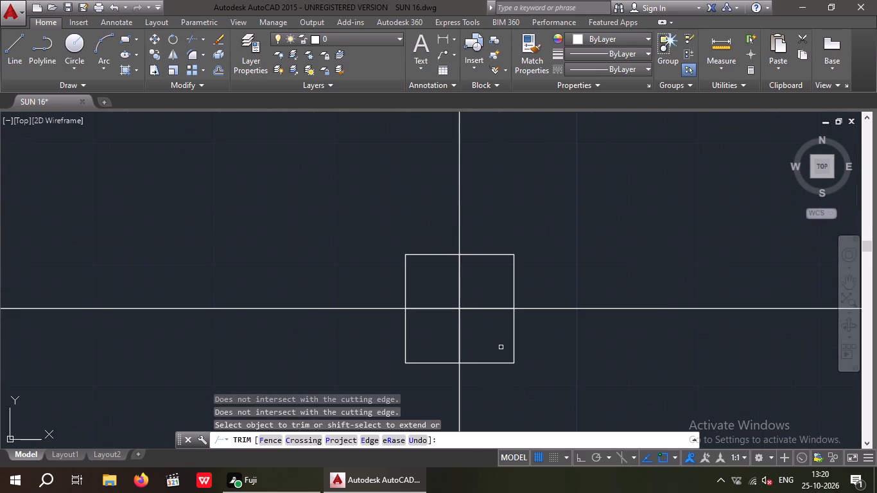
drag(498, 344, 471, 322)
click(452, 292)
scroll(449, 311, down, 3)
key(Escape)
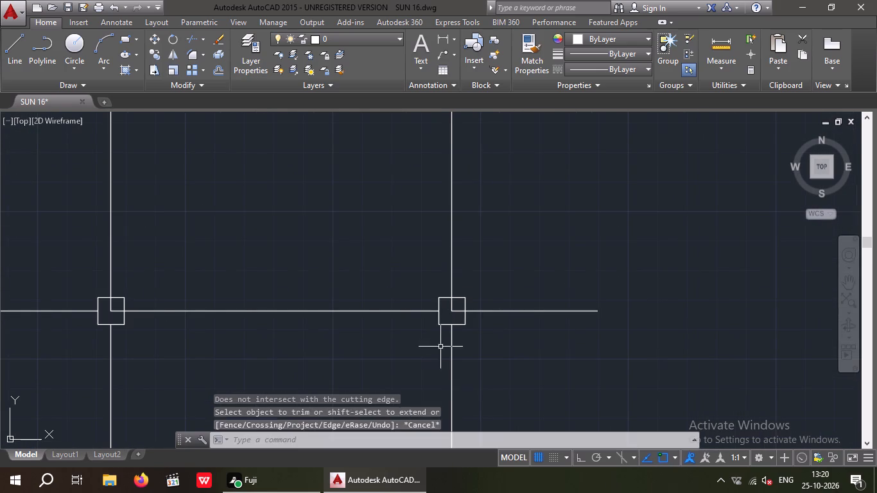
key(Escape)
Erase the leftover centre-line stubs inside the right column on the sixth horizontal centre line.
scroll(462, 312, up, 4)
drag(424, 335, 390, 324)
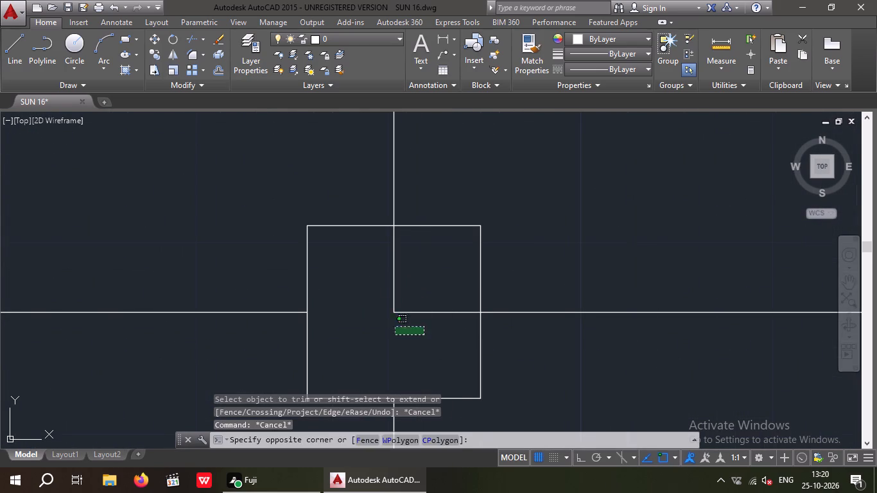
drag(390, 324, 368, 306)
click(365, 293)
key(Delete)
Erase the leftover centre-line stubs inside the middle column on the sixth horizontal centre line.
scroll(363, 293, down, 5)
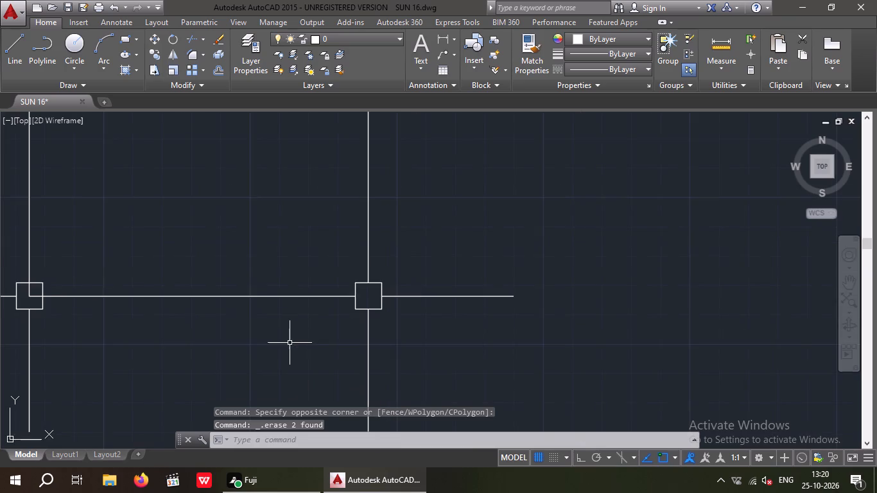
middle_drag(299, 345, 503, 305)
scroll(472, 314, down, 1)
scroll(305, 271, up, 4)
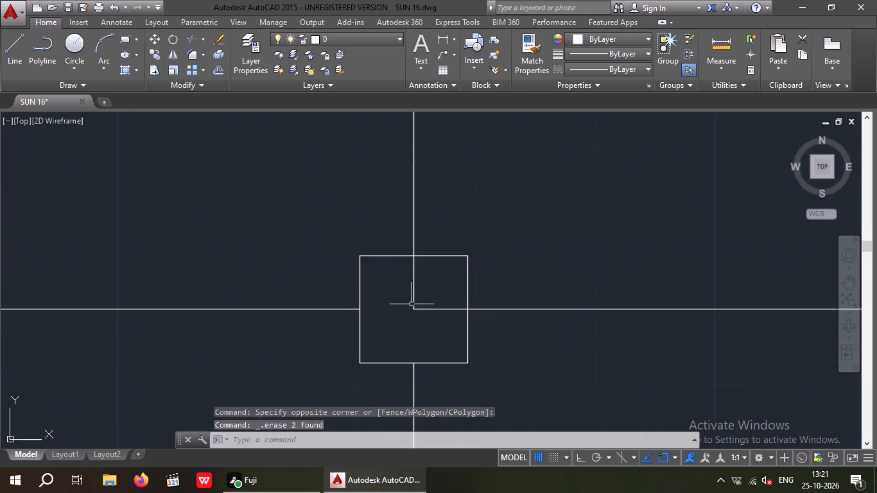
scroll(413, 306, up, 2)
drag(457, 345, 417, 323)
click(401, 301)
key(Delete)
Erase the leftover centre-line stubs inside the left column on the sixth horizontal centre line.
scroll(409, 287, down, 4)
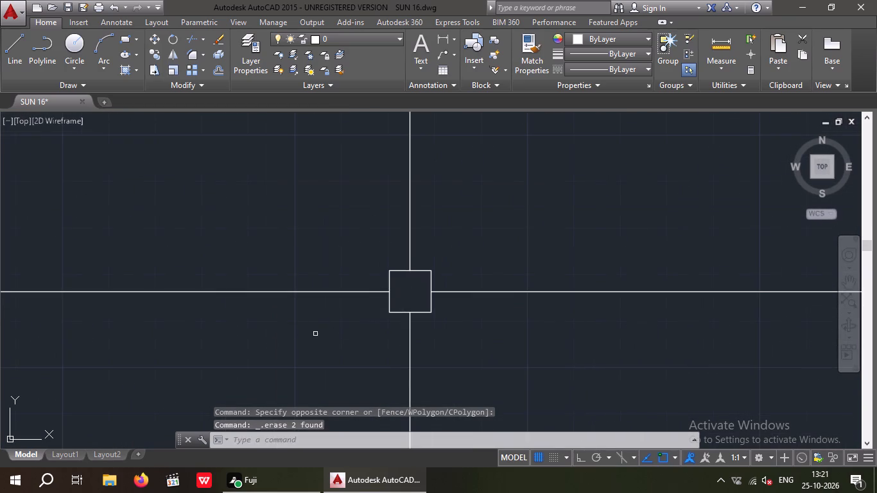
middle_drag(315, 334, 526, 290)
scroll(490, 297, down, 2)
scroll(326, 275, up, 5)
drag(366, 302, 352, 295)
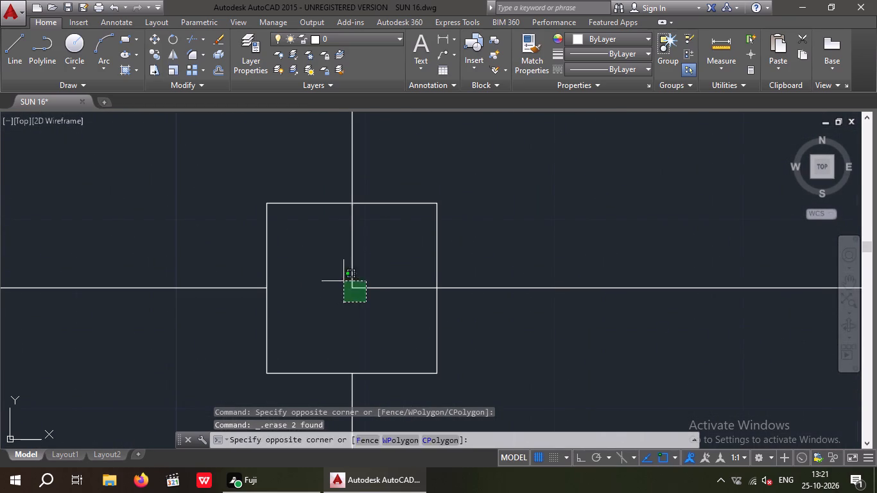
click(339, 263)
key(Delete)
Erase the leftover centre-line stubs inside the left column on the fifth horizontal centre line.
scroll(356, 265, down, 5)
middle_drag(313, 311, 259, 420)
scroll(388, 253, down, 1)
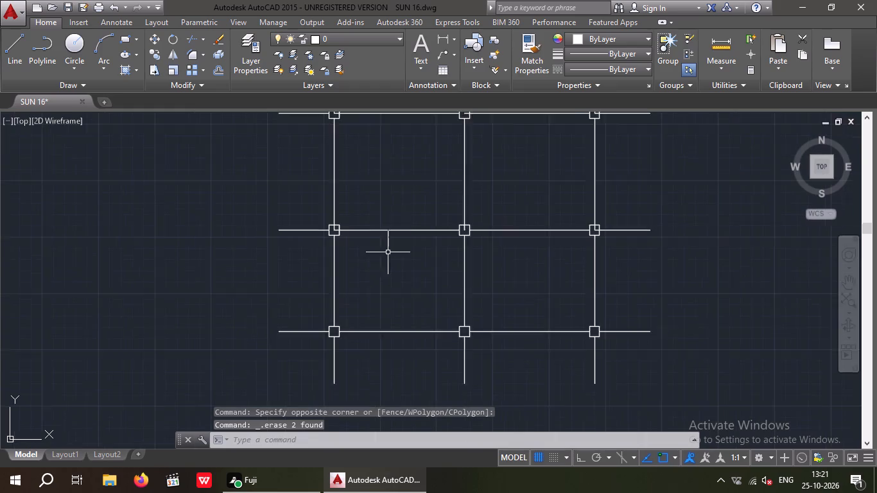
middle_drag(386, 268, 363, 329)
scroll(313, 291, up, 6)
drag(356, 275, 327, 242)
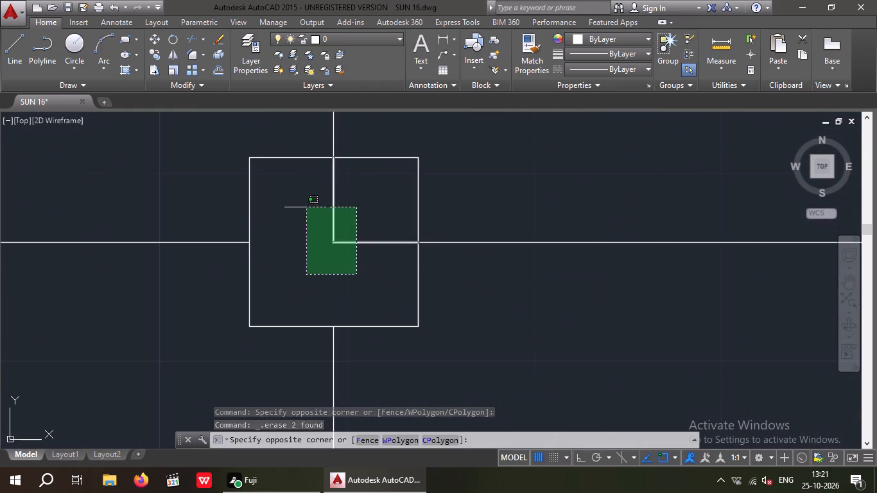
click(305, 205)
key(Delete)
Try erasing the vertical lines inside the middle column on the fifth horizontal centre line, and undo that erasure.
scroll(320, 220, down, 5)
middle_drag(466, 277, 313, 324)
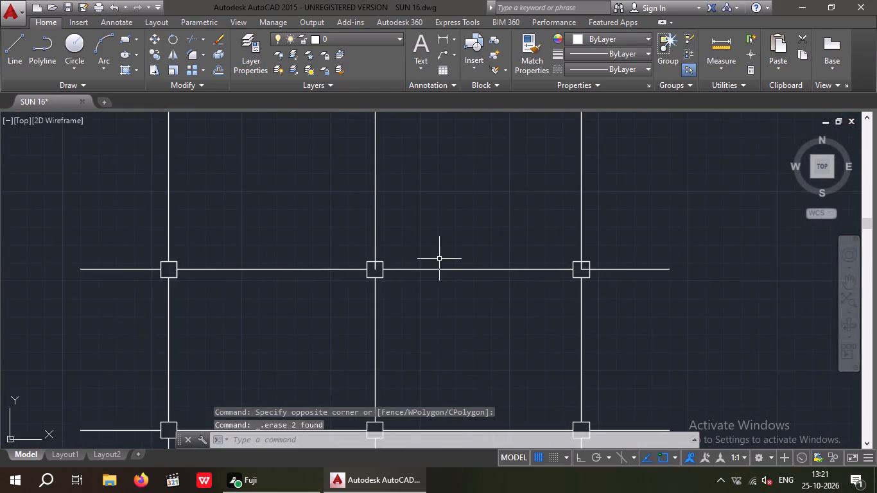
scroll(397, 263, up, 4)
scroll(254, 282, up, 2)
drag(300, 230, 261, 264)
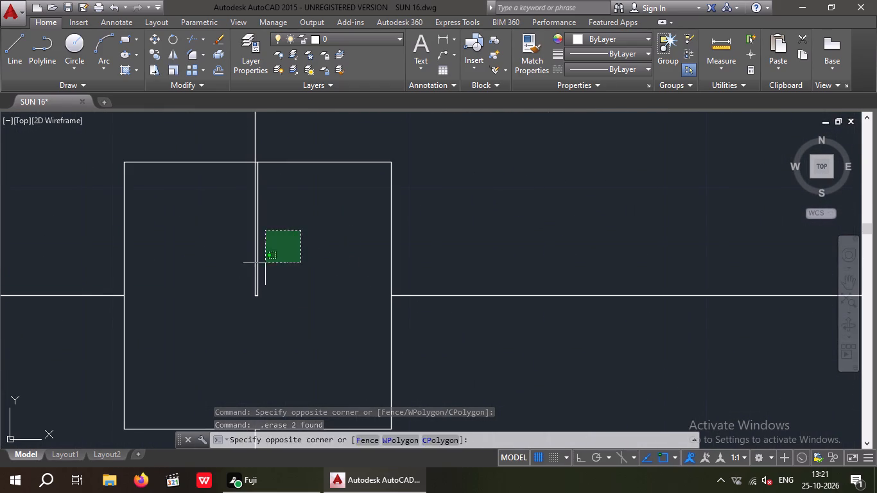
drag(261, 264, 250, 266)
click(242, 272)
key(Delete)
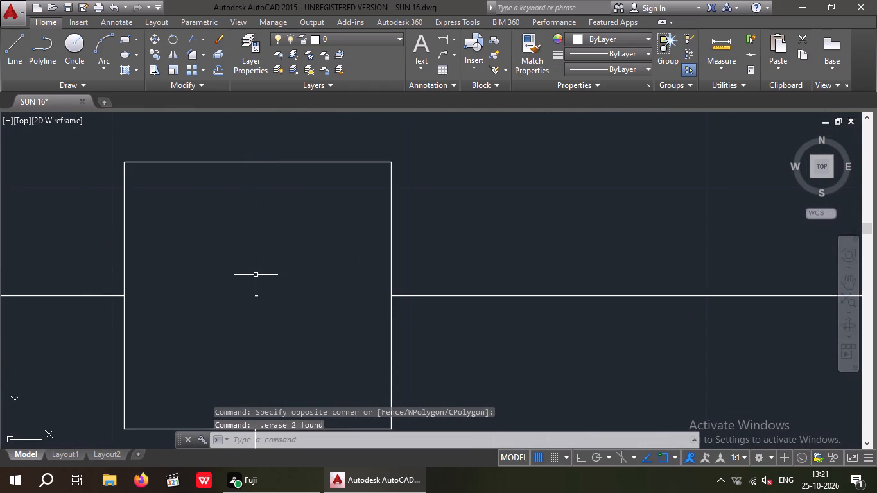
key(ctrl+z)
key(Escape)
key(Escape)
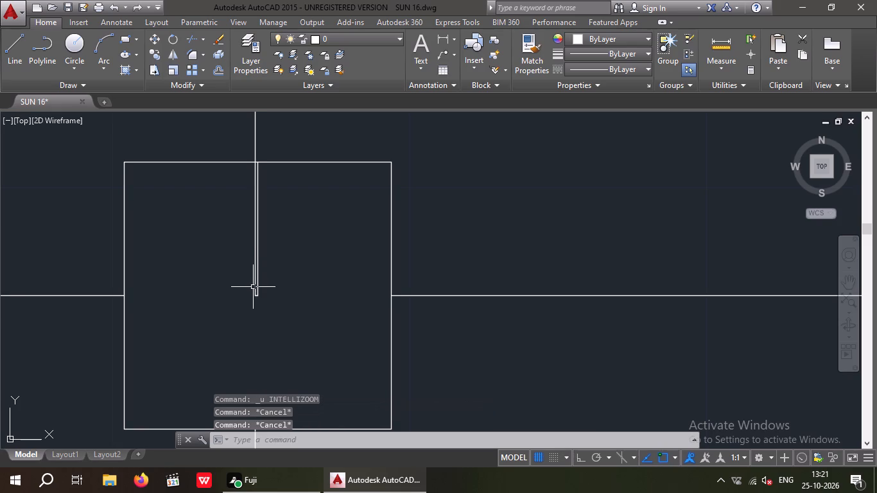
Trim the vertical centre line inside the middle column on the fifth horizontal centre line and end the Trim command.
key(t)
text(R)
key(space)
key(space)
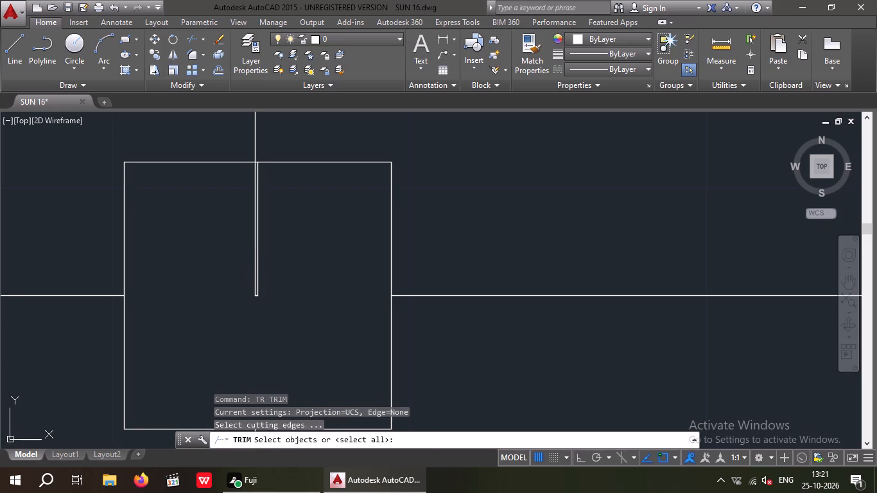
drag(291, 227, 219, 279)
click(221, 279)
key(Escape)
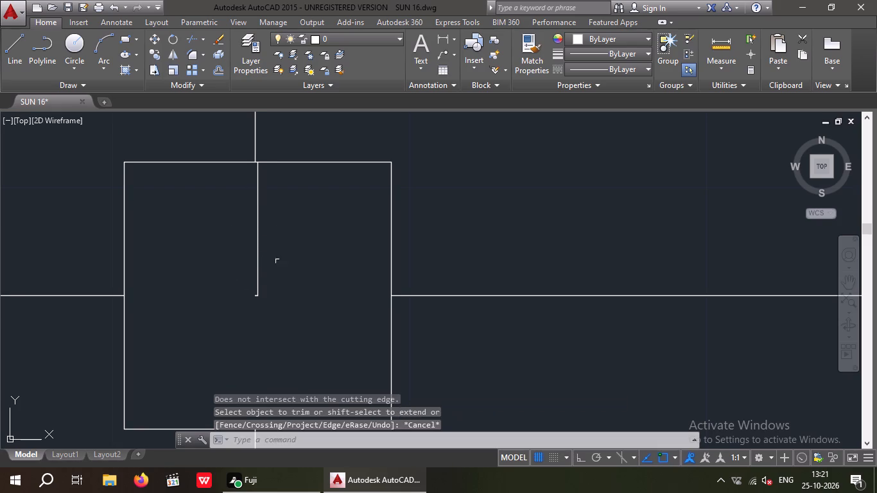
Erase the leftover centre-line stubs inside the middle column on the fifth horizontal centre line.
drag(288, 236, 222, 310)
click(221, 312)
key(Delete)
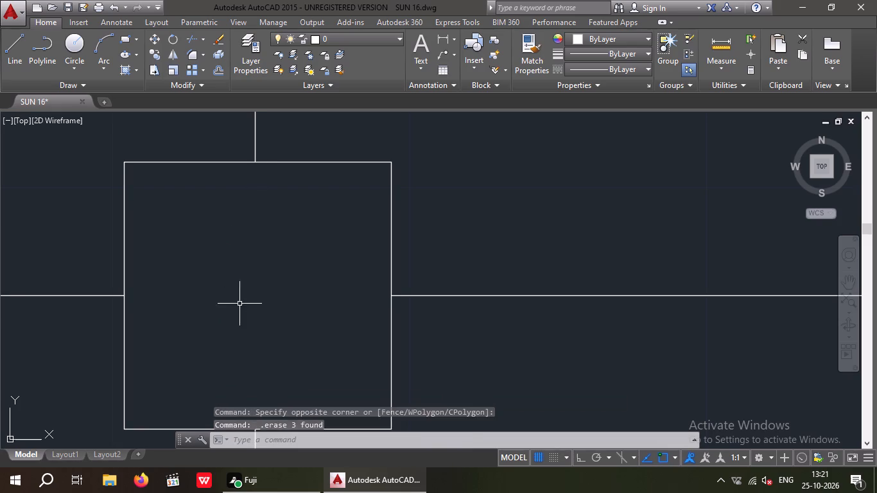
Erase the leftover centre-line stubs inside the right column on the fifth horizontal centre line.
scroll(247, 295, down, 2)
middle_drag(241, 306, 196, 325)
scroll(214, 286, down, 4)
middle_drag(282, 305, 241, 319)
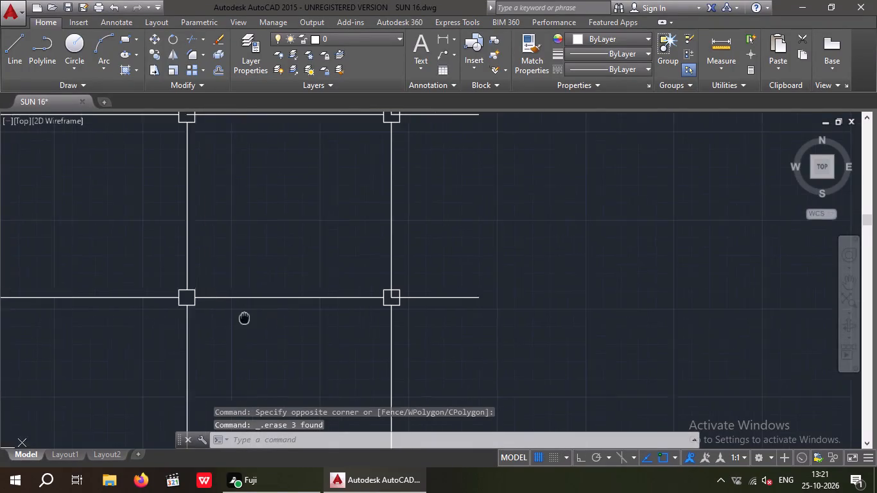
middle_drag(241, 319, 237, 320)
scroll(383, 306, up, 4)
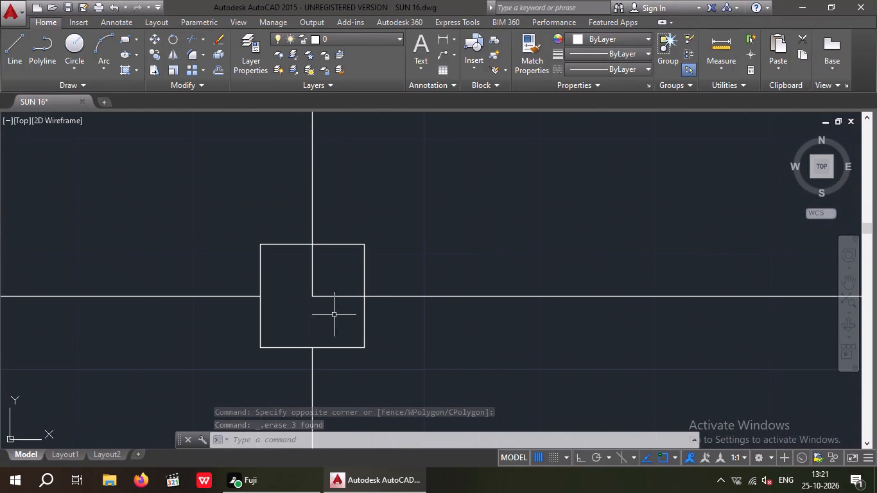
drag(325, 306, 317, 309)
click(299, 288)
key(Delete)
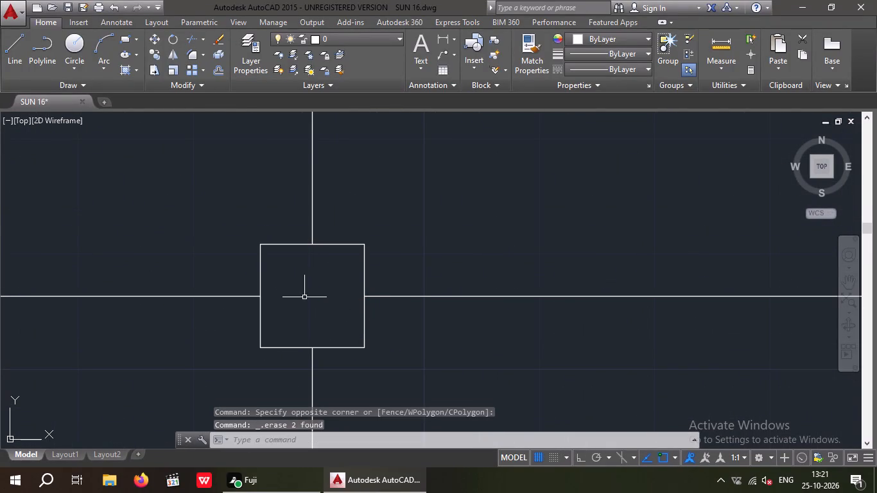
Erase the leftover centre-line stubs inside the right column on the fourth horizontal centre line.
scroll(348, 277, down, 6)
middle_drag(385, 257, 385, 287)
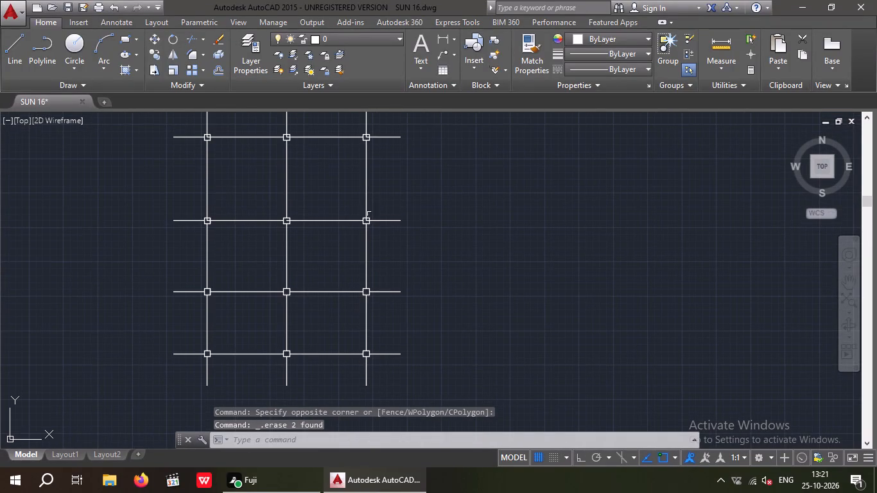
scroll(363, 220, up, 7)
drag(326, 250, 326, 244)
click(305, 216)
key(Delete)
Erase the leftover horizontal centre-line stub inside the middle column on the fourth horizontal centre line.
scroll(313, 215, down, 4)
middle_drag(275, 268, 331, 275)
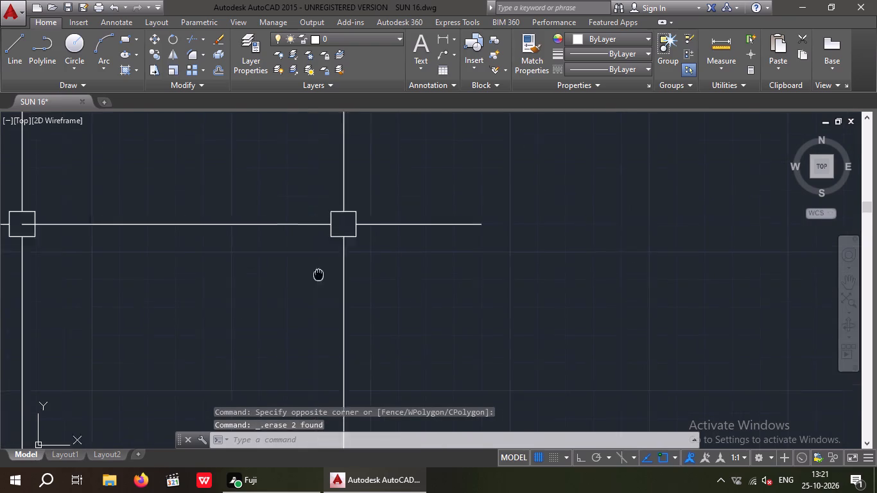
middle_drag(331, 275, 431, 272)
scroll(399, 270, down, 1)
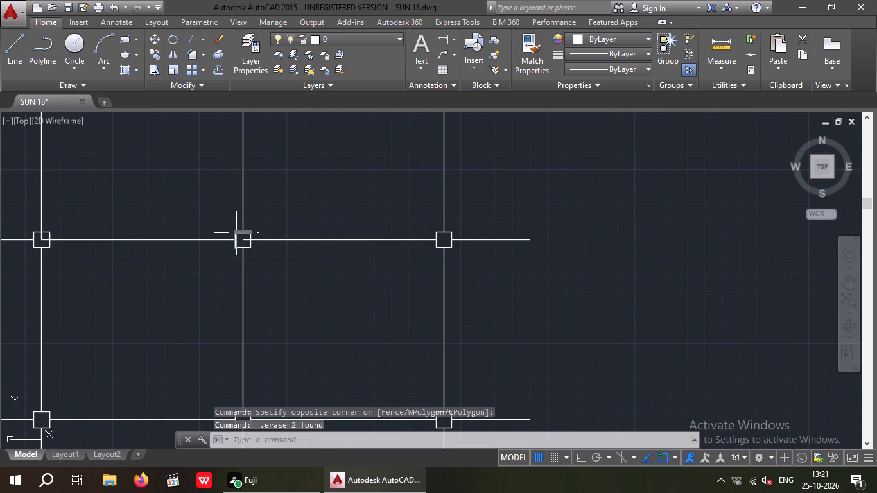
scroll(237, 233, up, 3)
drag(261, 263, 248, 253)
click(243, 238)
key(Delete)
Erase the leftover centre-line stubs inside the left column on the fourth horizontal centre line.
scroll(263, 245, down, 2)
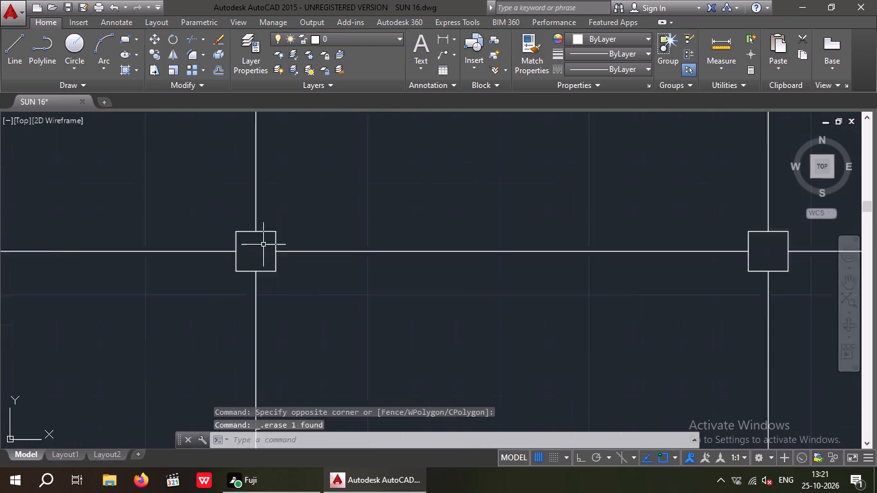
scroll(263, 245, down, 2)
middle_drag(317, 291, 516, 368)
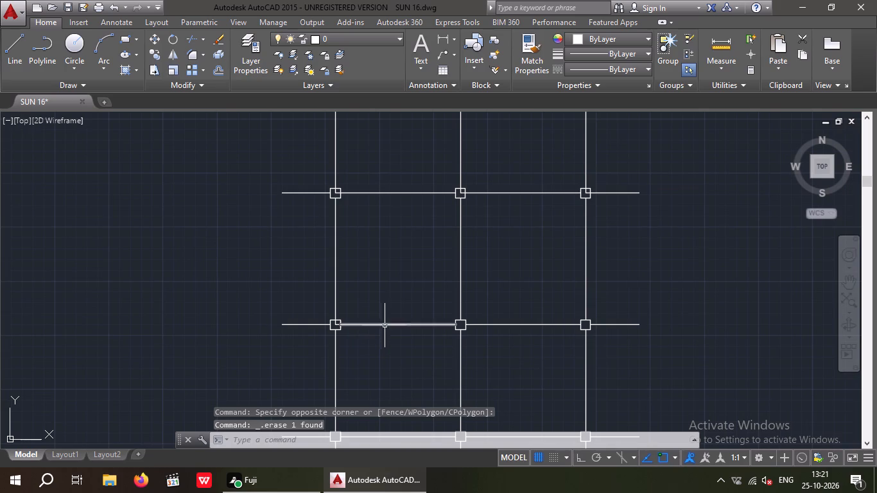
scroll(335, 316, up, 4)
middle_drag(341, 363, 360, 288)
scroll(345, 306, up, 4)
drag(356, 325, 340, 314)
click(326, 284)
key(Delete)
Erase the leftover centre-line stubs inside the right column on the third horizontal centre line.
scroll(325, 284, down, 5)
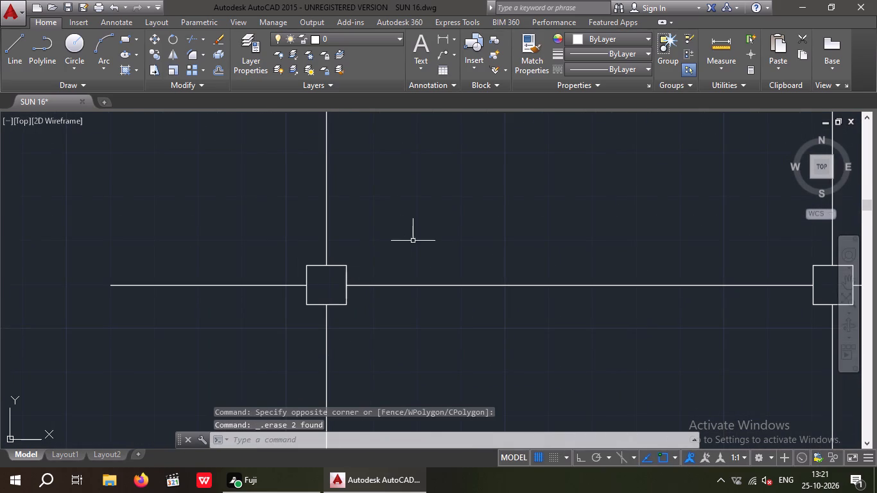
scroll(413, 241, down, 2)
middle_drag(286, 261, 259, 273)
middle_drag(399, 241, 286, 334)
scroll(313, 298, down, 2)
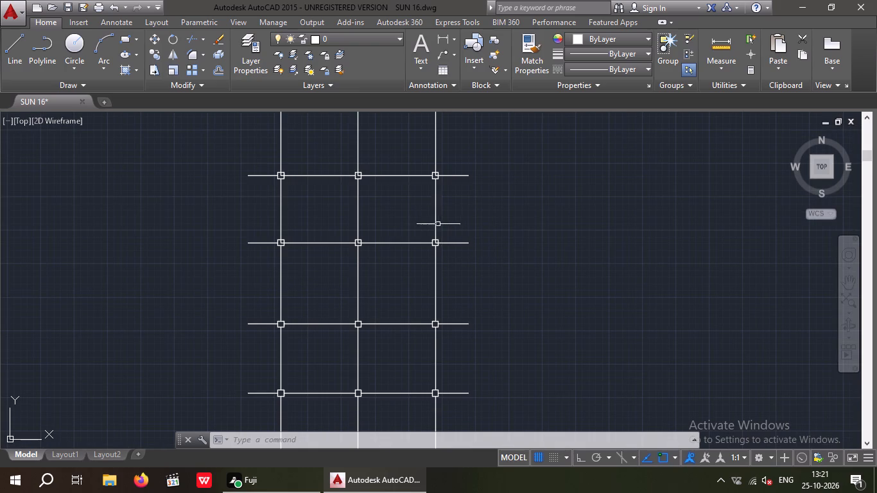
scroll(431, 239, up, 7)
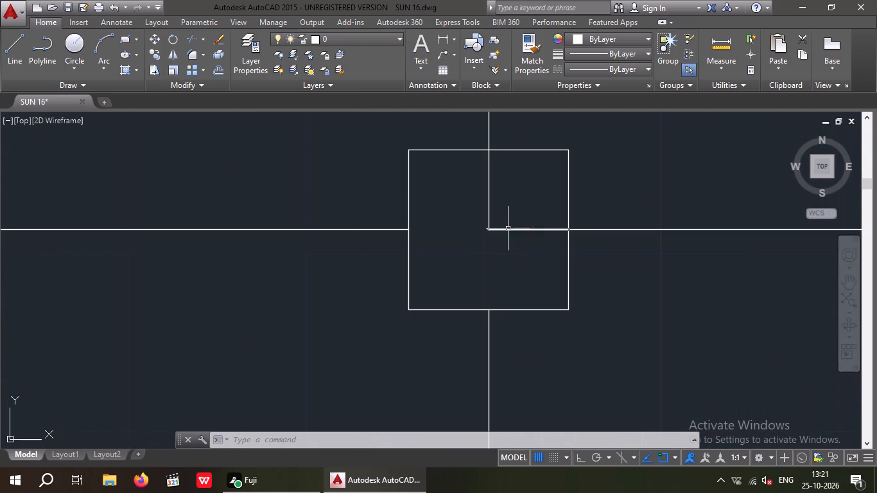
drag(501, 251, 483, 245)
click(458, 209)
key(Delete)
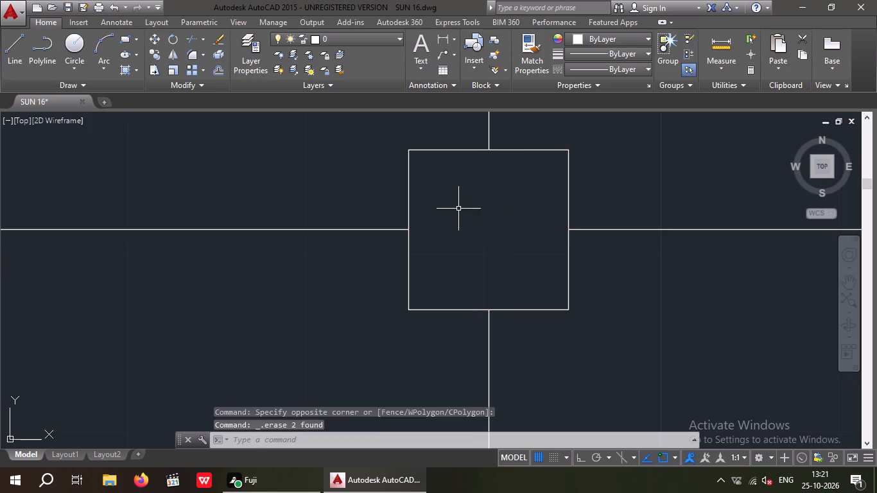
Erase the leftover centre-line stubs inside the middle column on the third horizontal centre line.
scroll(464, 207, down, 5)
middle_drag(458, 261, 604, 255)
scroll(426, 217, up, 4)
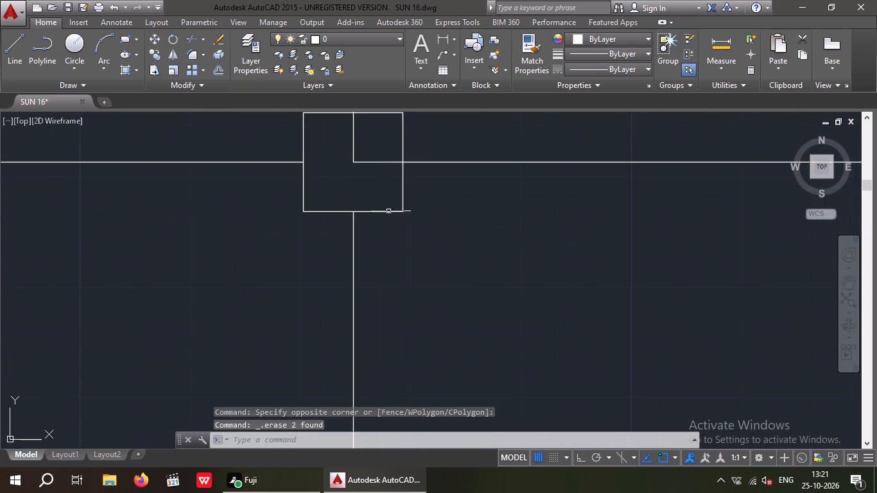
drag(360, 175, 350, 170)
click(336, 154)
middle_drag(449, 261, 449, 268)
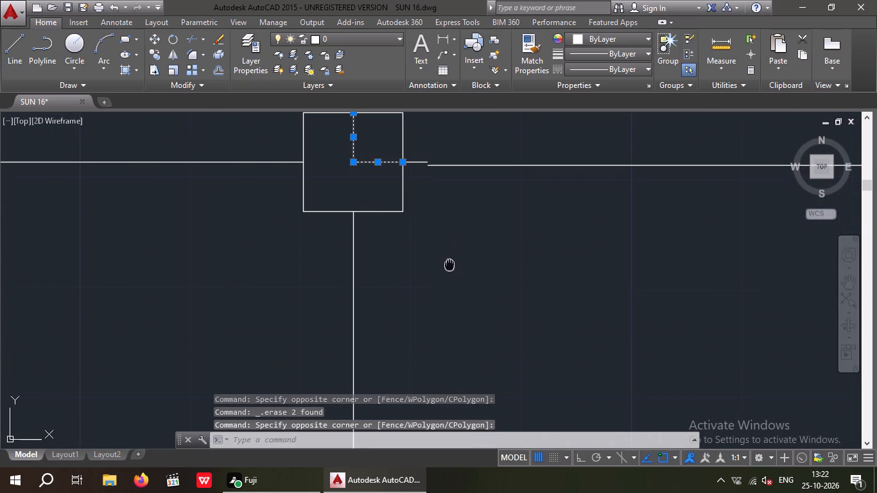
middle_drag(449, 268, 433, 372)
key(Delete)
Erase the leftover centre-line stubs inside the left column on the third horizontal centre line.
scroll(444, 298, down, 4)
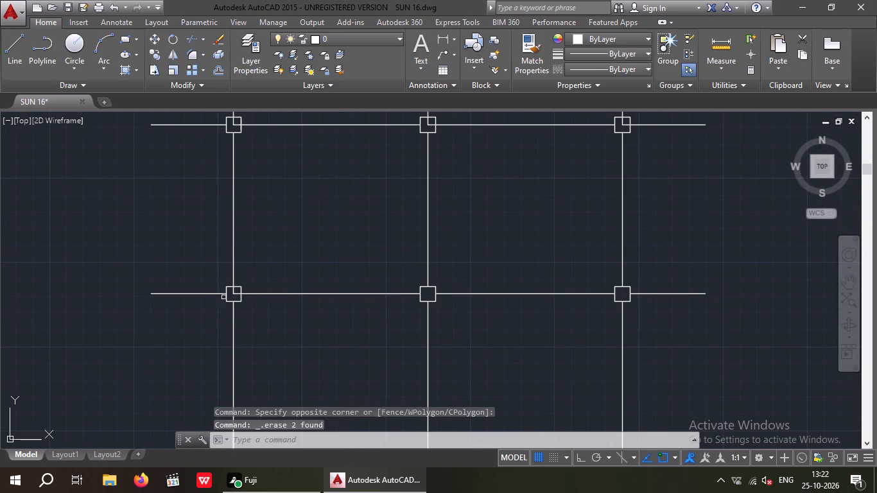
scroll(236, 291, up, 5)
drag(213, 352, 180, 333)
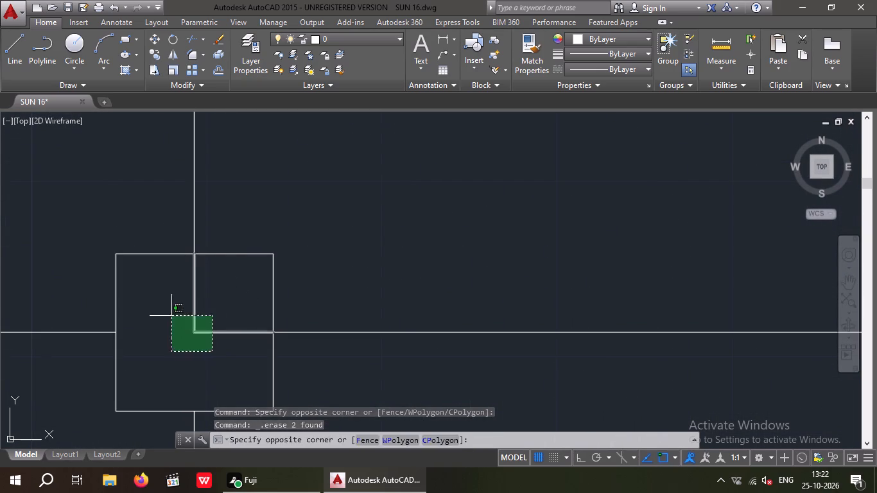
click(171, 316)
key(Delete)
Erase the leftover centre-line stubs inside the right column on the second horizontal centre line.
scroll(209, 290, down, 6)
scroll(296, 286, down, 3)
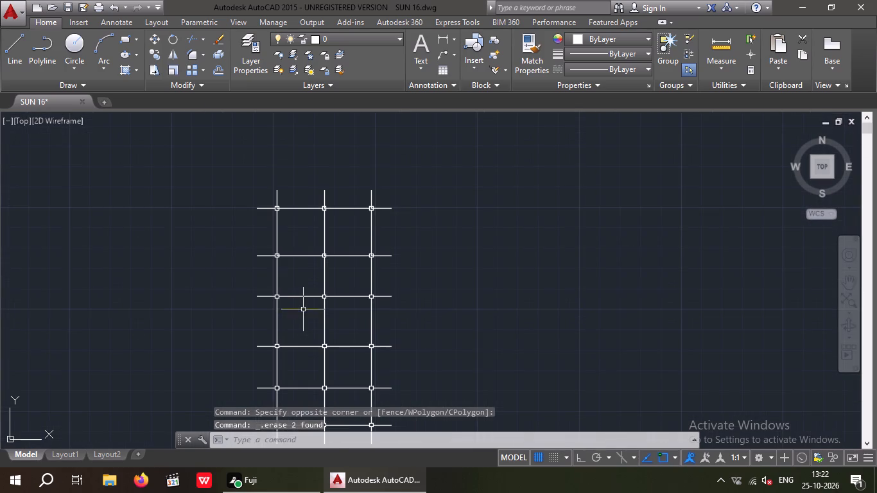
middle_drag(298, 331, 277, 373)
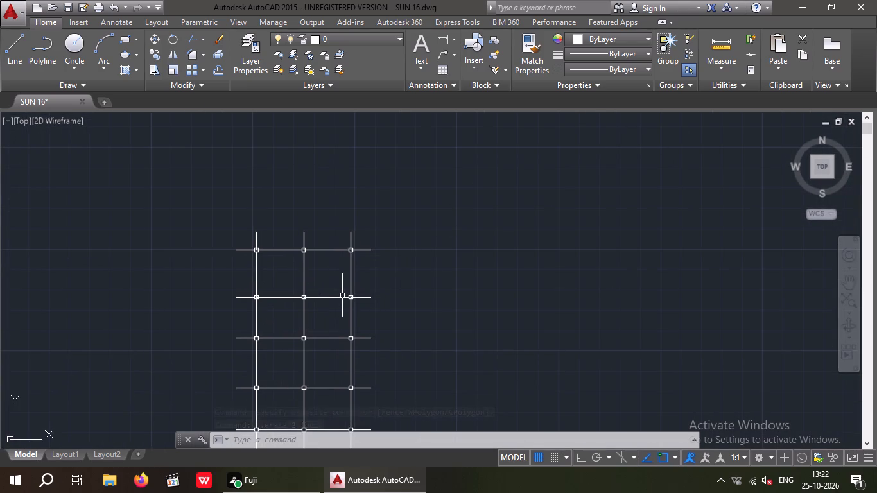
scroll(344, 295, up, 8)
drag(378, 357, 361, 350)
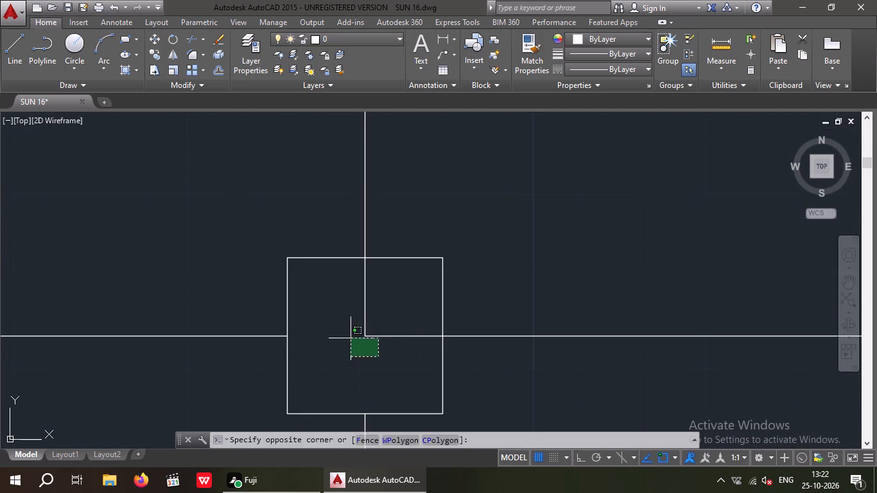
click(351, 328)
key(Delete)
Erase the leftover centre-line stubs inside the middle column on the second horizontal centre line.
scroll(362, 321, down, 5)
middle_drag(245, 354, 352, 352)
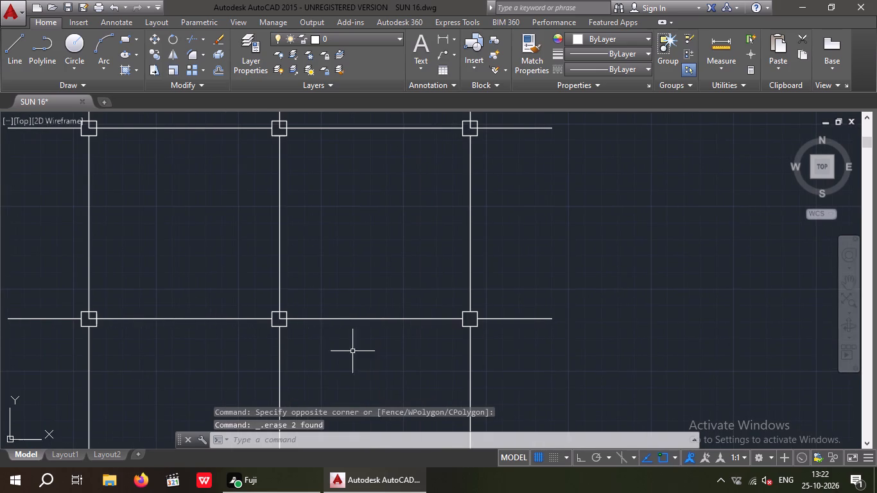
scroll(277, 311, up, 4)
drag(292, 381, 265, 380)
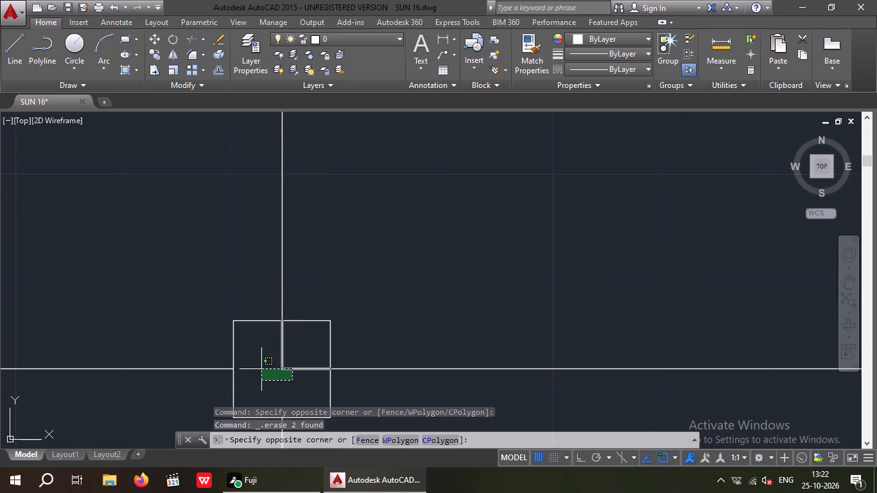
click(261, 360)
key(Delete)
Erase the leftover centre-line stubs inside the left column on the second horizontal centre line.
scroll(286, 343, down, 3)
middle_drag(225, 375, 270, 370)
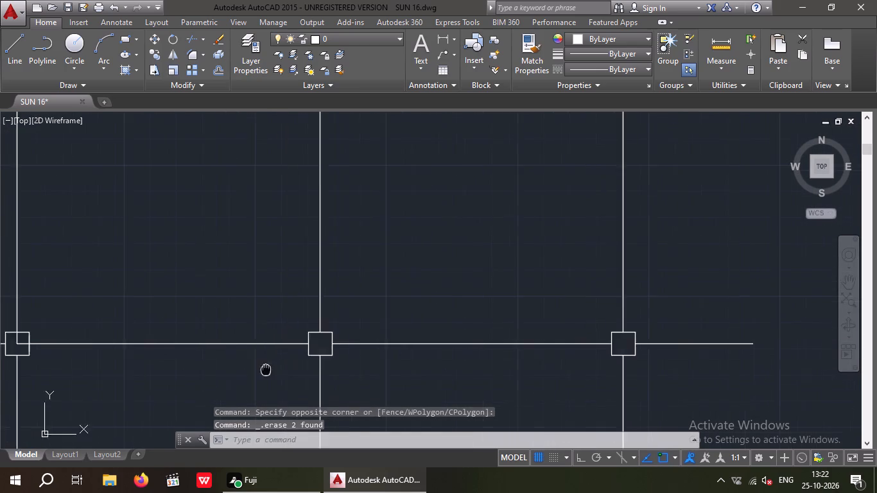
middle_drag(270, 370, 586, 413)
scroll(339, 384, up, 4)
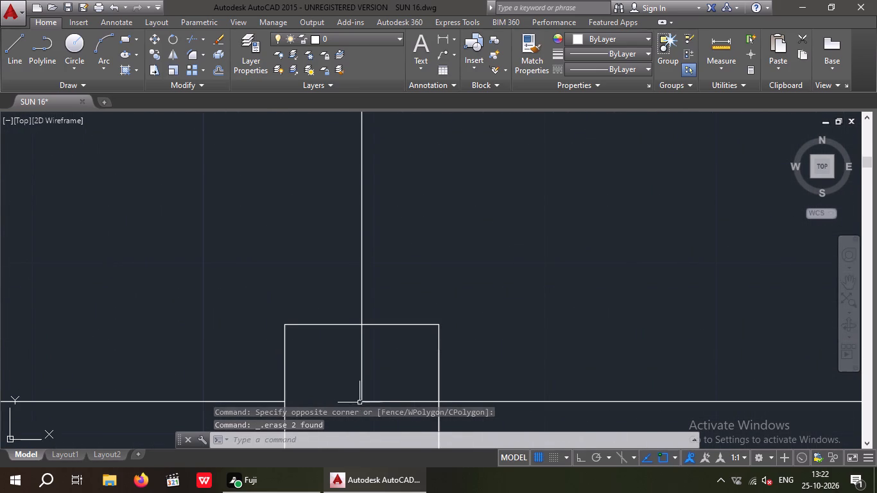
middle_drag(360, 379, 360, 306)
drag(379, 351, 346, 344)
click(336, 320)
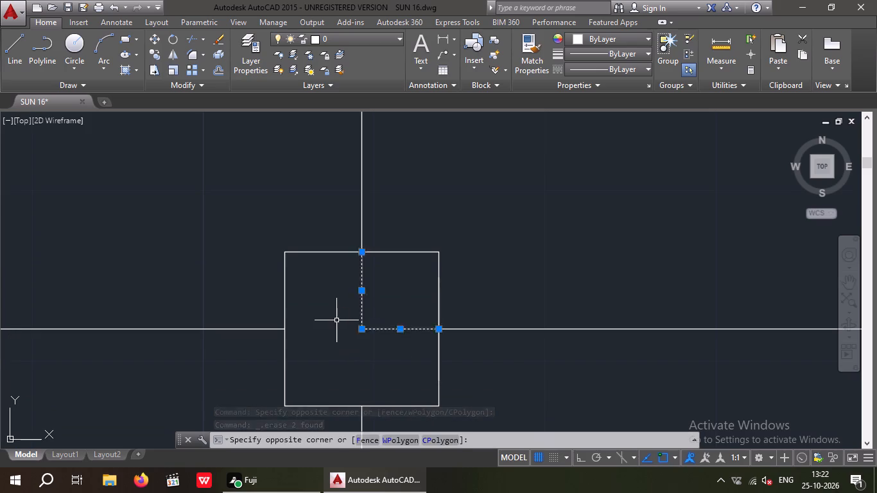
key(Delete)
Erase the leftover centre-line stubs inside the right column on the top horizontal centre line.
scroll(340, 318, down, 7)
middle_drag(406, 349, 238, 302)
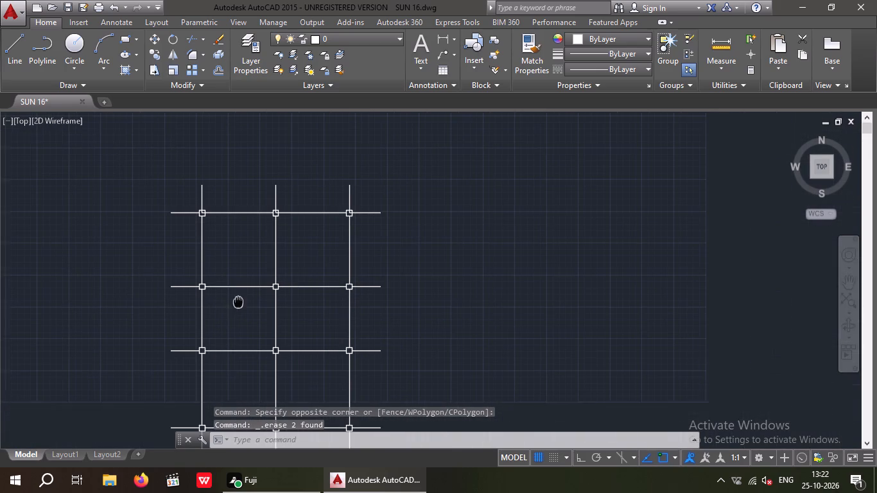
middle_drag(238, 302, 238, 302)
middle_drag(340, 261, 353, 368)
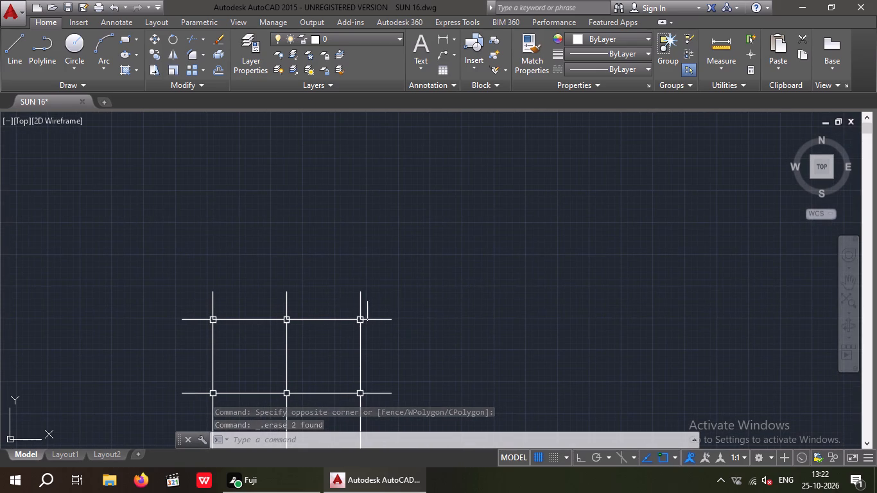
scroll(358, 316, up, 7)
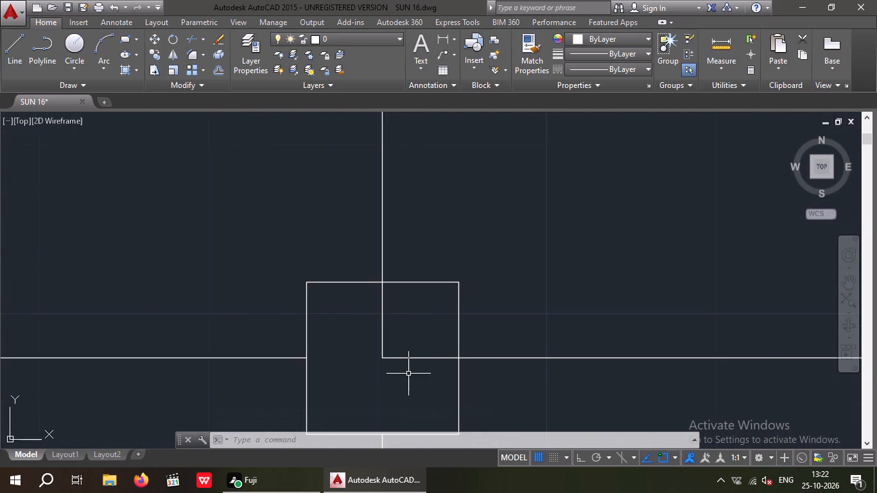
drag(406, 377, 372, 353)
click(365, 340)
key(Delete)
Erase the leftover centre-line stubs inside the middle column on the top horizontal centre line.
scroll(373, 316, down, 4)
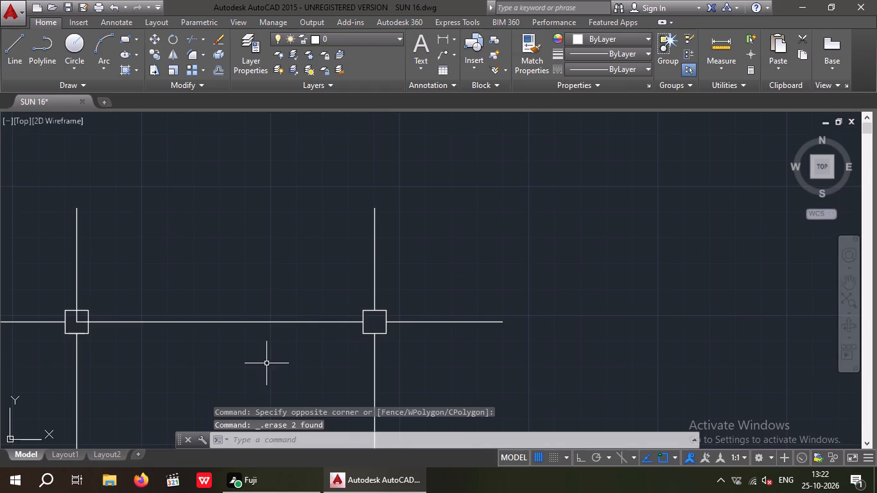
middle_drag(248, 362, 428, 331)
scroll(248, 295, up, 3)
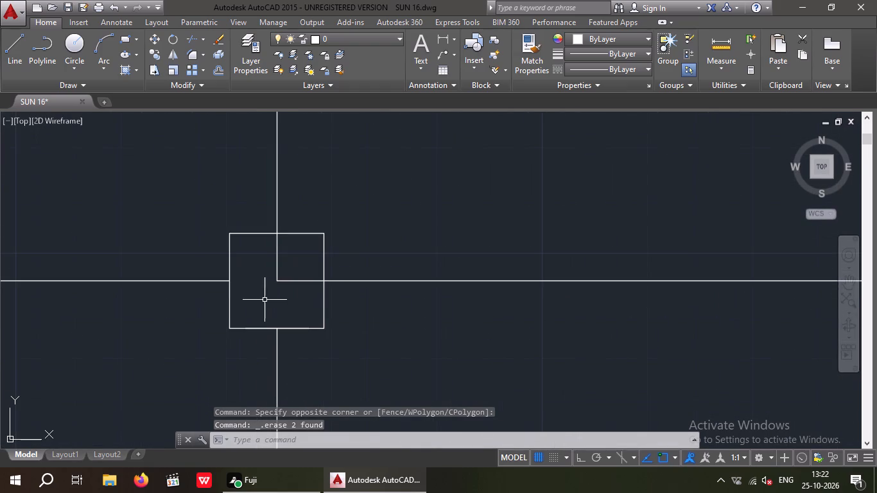
scroll(274, 281, up, 2)
drag(299, 301, 284, 291)
click(259, 268)
key(Delete)
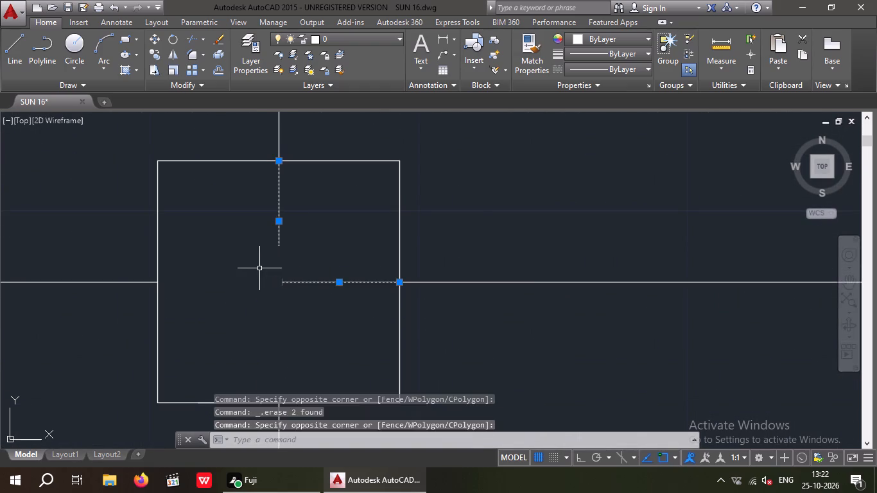
Erase the leftover centre-line stubs inside the left column on the top horizontal centre line.
scroll(265, 266, down, 4)
middle_drag(214, 315, 318, 306)
scroll(303, 306, down, 2)
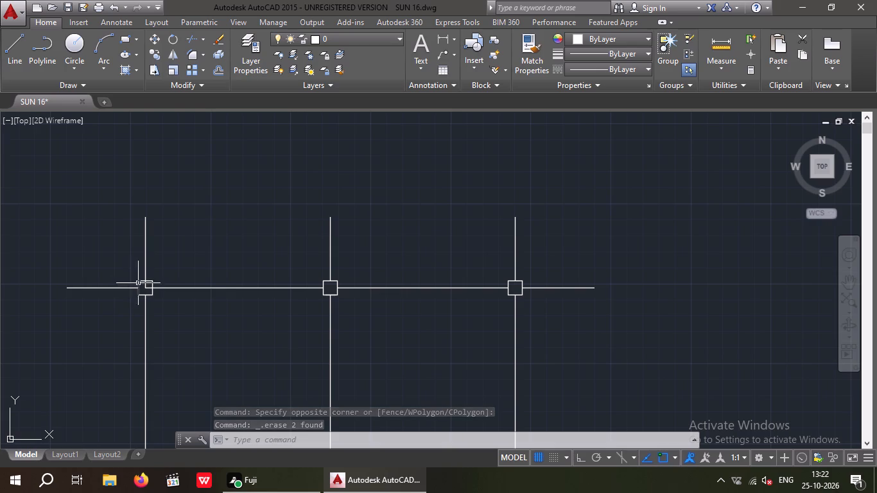
scroll(149, 286, up, 4)
drag(141, 308, 133, 306)
click(119, 291)
key(Delete)
scroll(121, 291, down, 4)
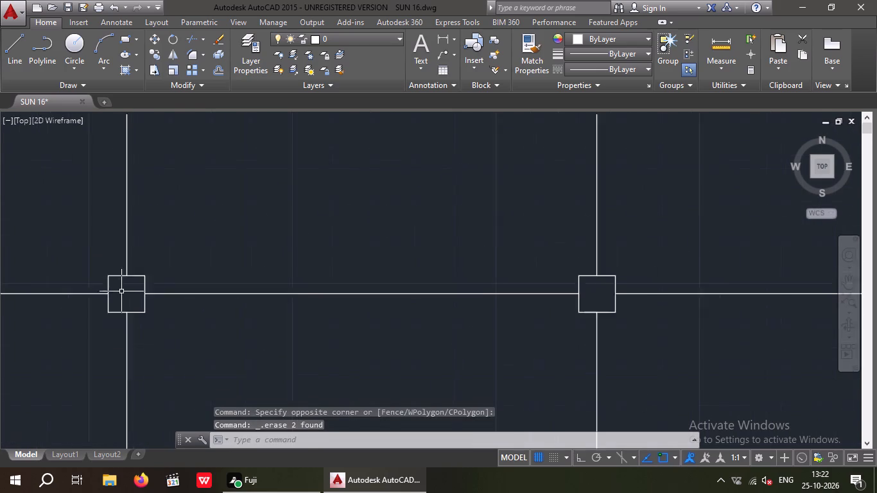
scroll(155, 308, down, 3)
middle_drag(172, 347, 239, 261)
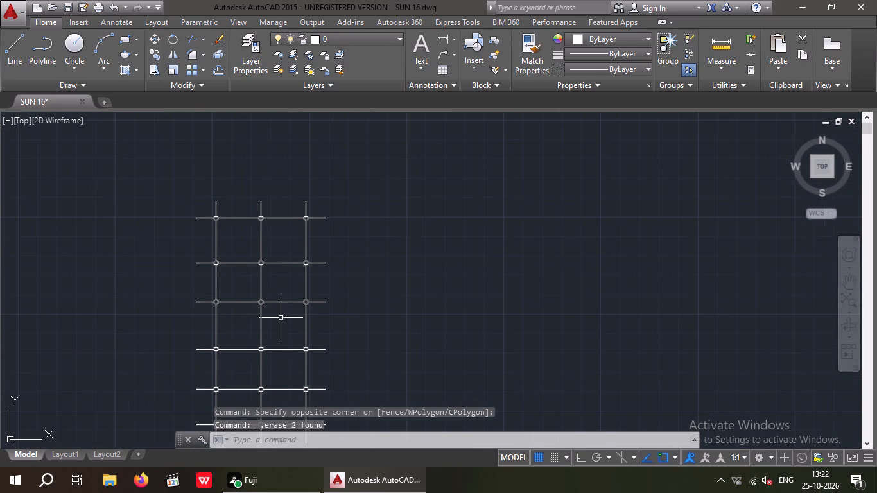
key(Escape)
key(Escape)
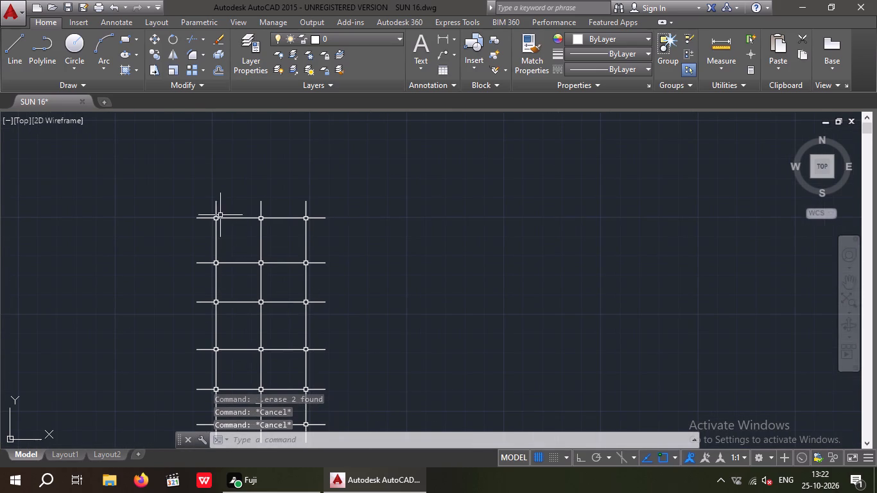
Change the colour of all vertical and horizontal centre-line segments, including their outer end extensions, to Green.
scroll(209, 209, up, 3)
drag(630, 165, 521, 184)
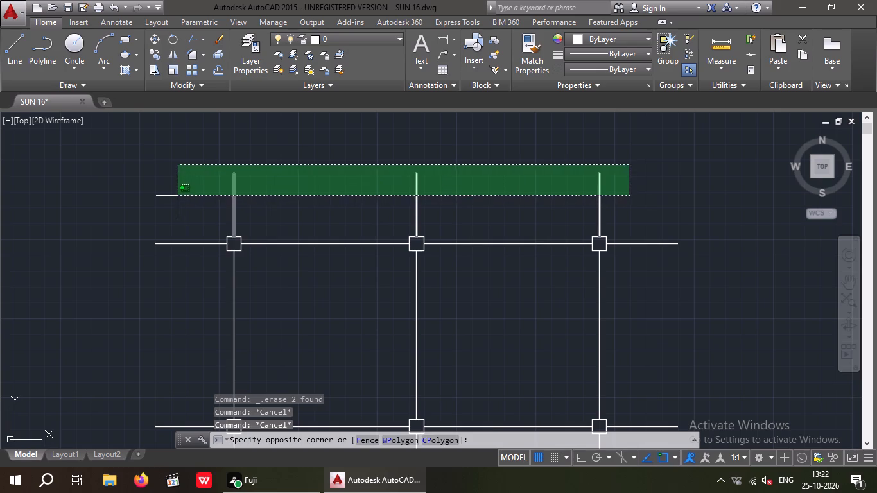
click(178, 195)
drag(633, 306, 532, 334)
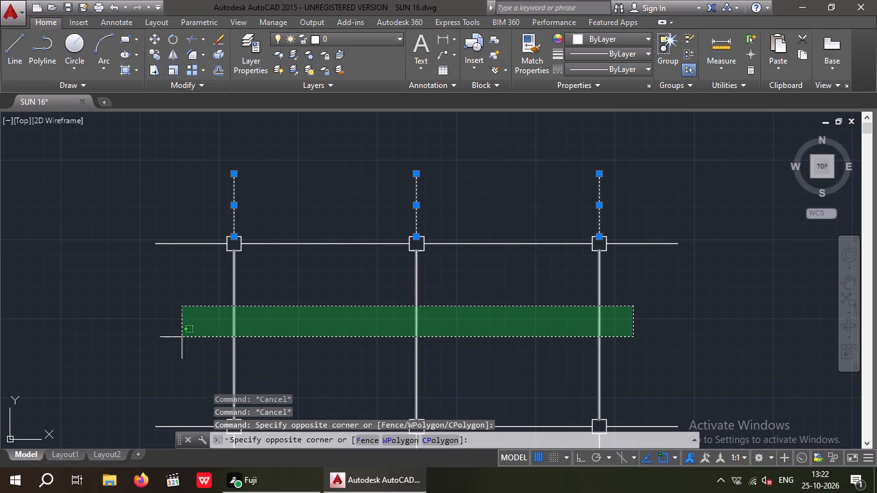
click(128, 342)
middle_drag(134, 340, 172, 227)
scroll(173, 226, down, 2)
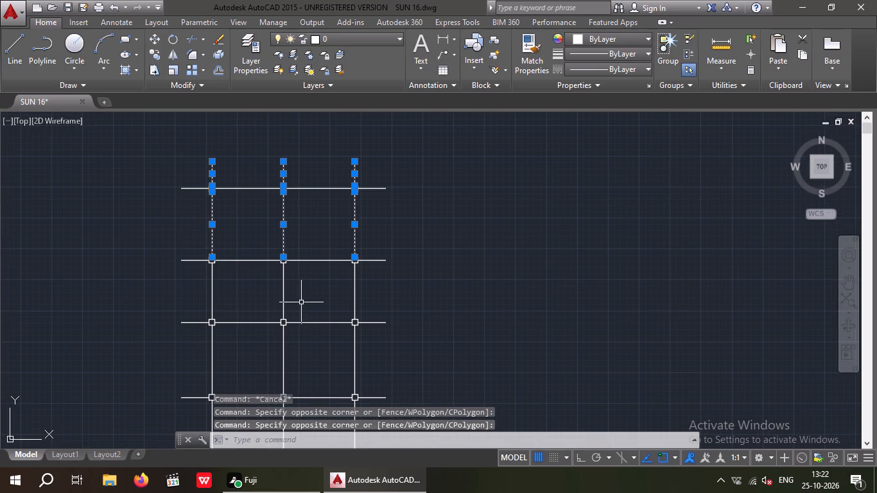
drag(376, 288, 300, 293)
click(152, 290)
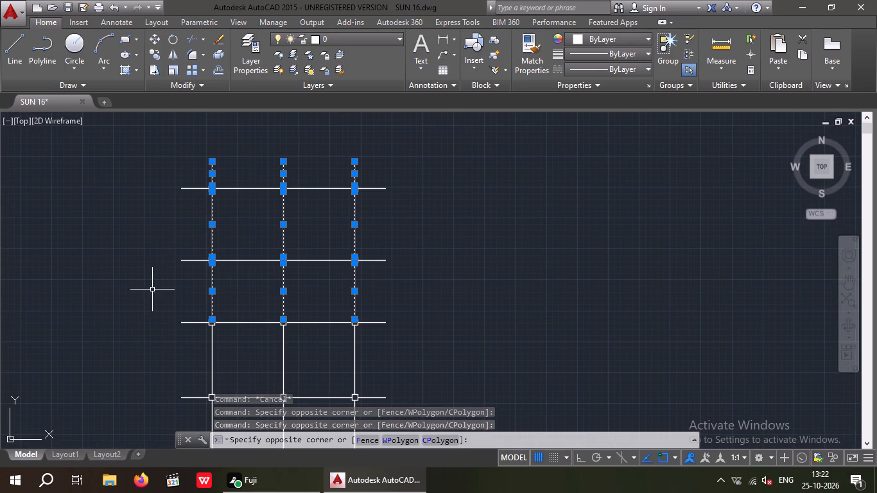
drag(365, 358, 248, 358)
click(144, 358)
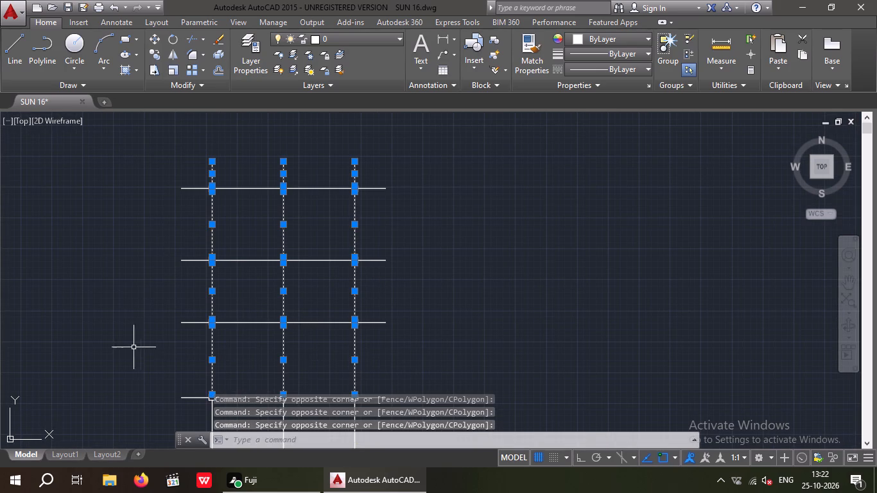
middle_drag(139, 331, 178, 162)
drag(408, 256, 324, 266)
click(178, 263)
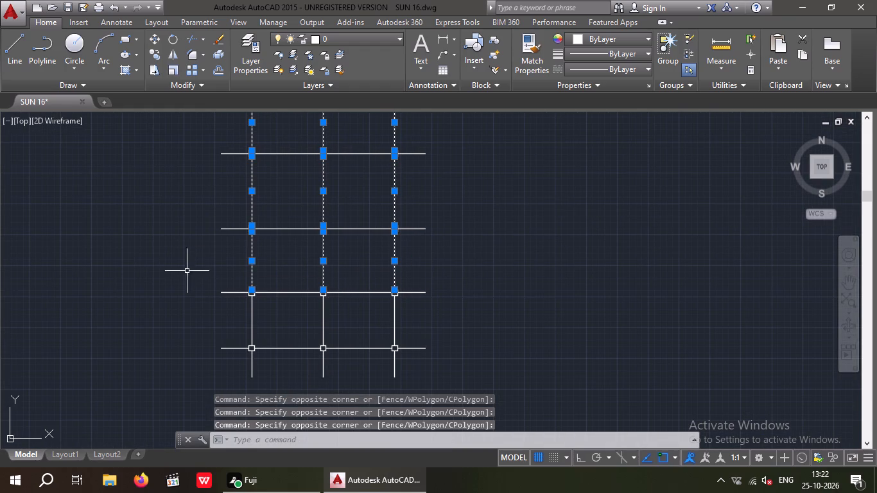
drag(411, 316, 303, 323)
click(164, 322)
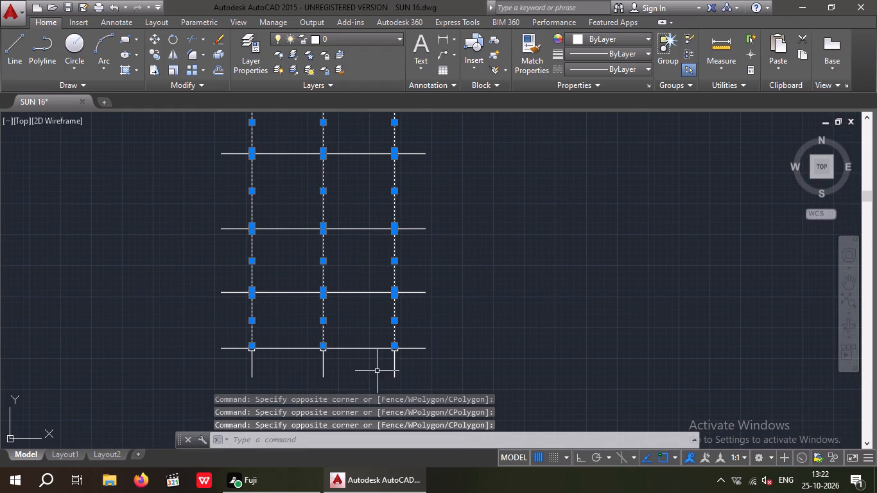
scroll(374, 370, up, 1)
middle_drag(375, 368, 393, 316)
drag(444, 316, 371, 330)
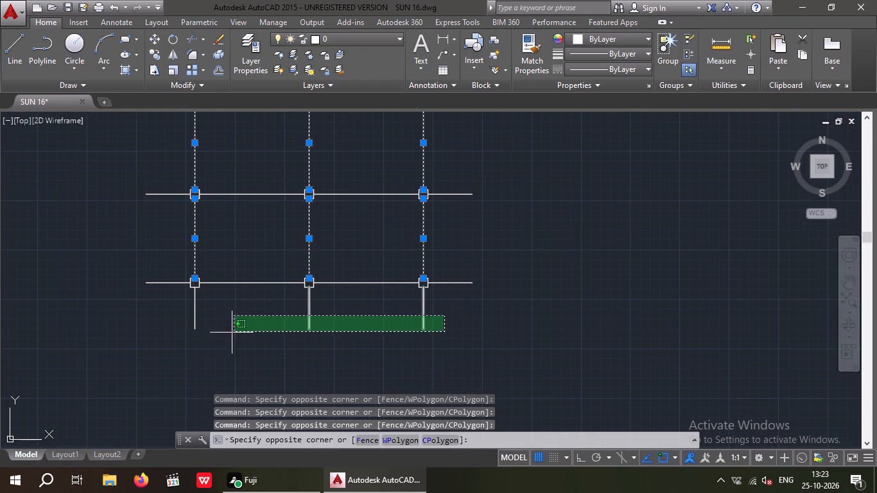
click(158, 333)
scroll(168, 333, down, 1)
middle_drag(318, 341, 297, 388)
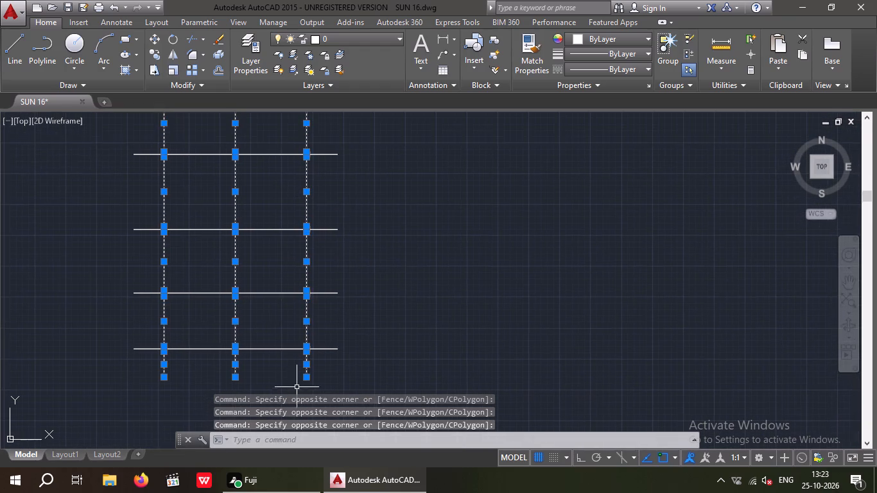
scroll(343, 335, down, 1)
middle_drag(352, 342, 345, 354)
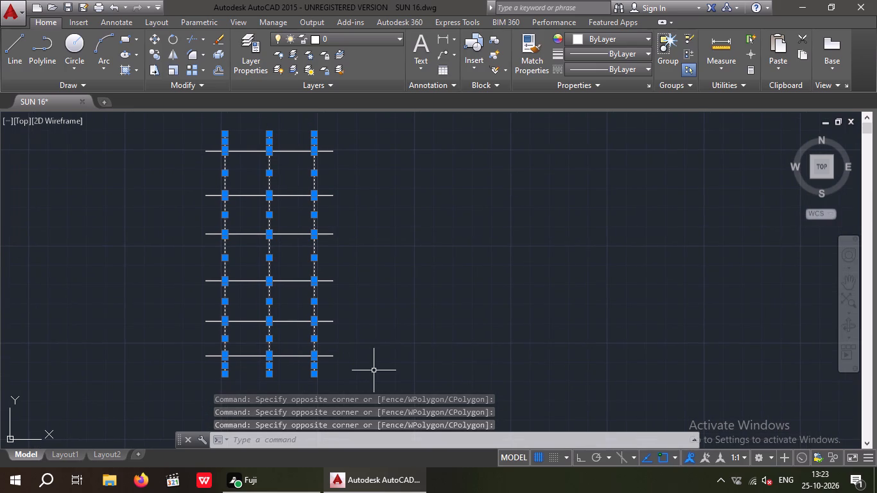
drag(374, 374, 361, 368)
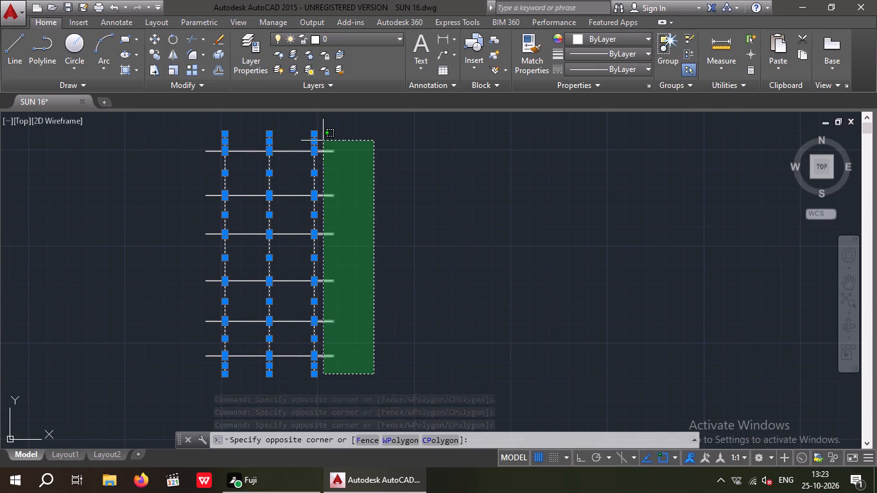
click(323, 141)
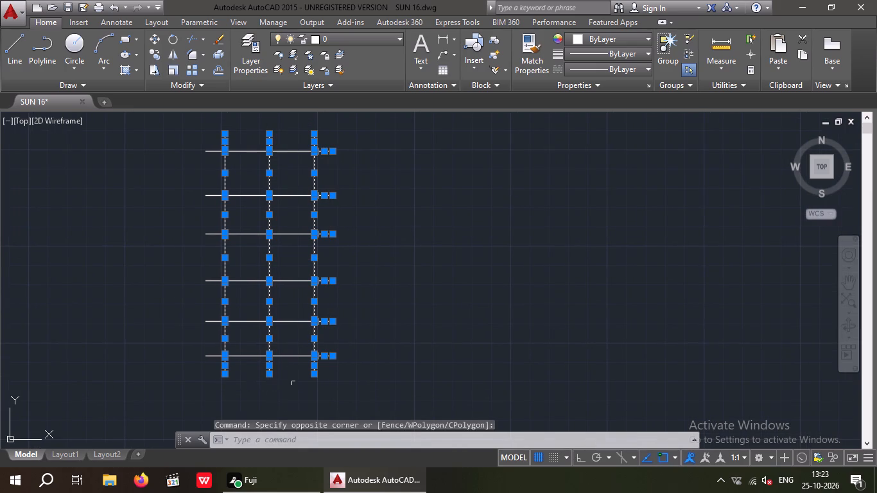
drag(300, 369, 300, 341)
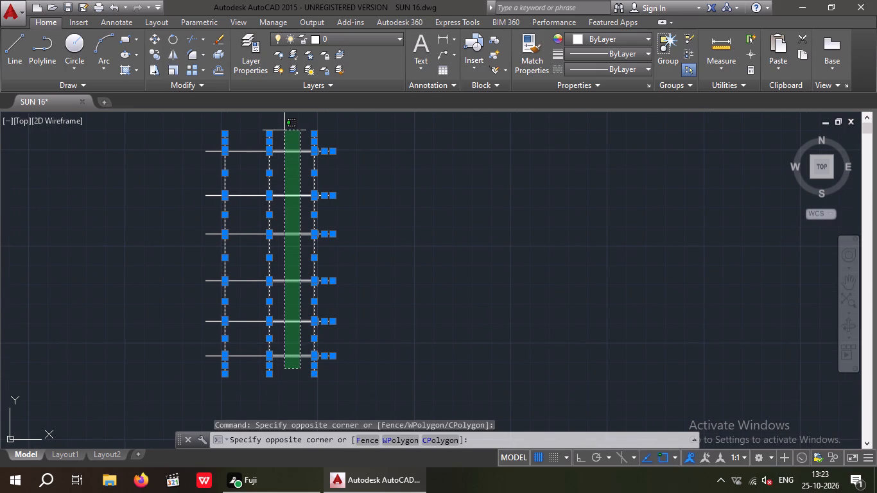
click(284, 130)
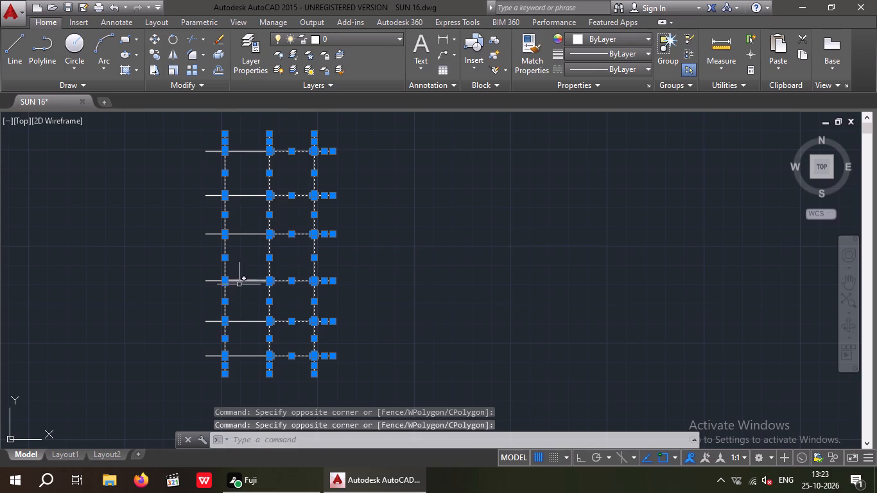
drag(245, 366, 238, 326)
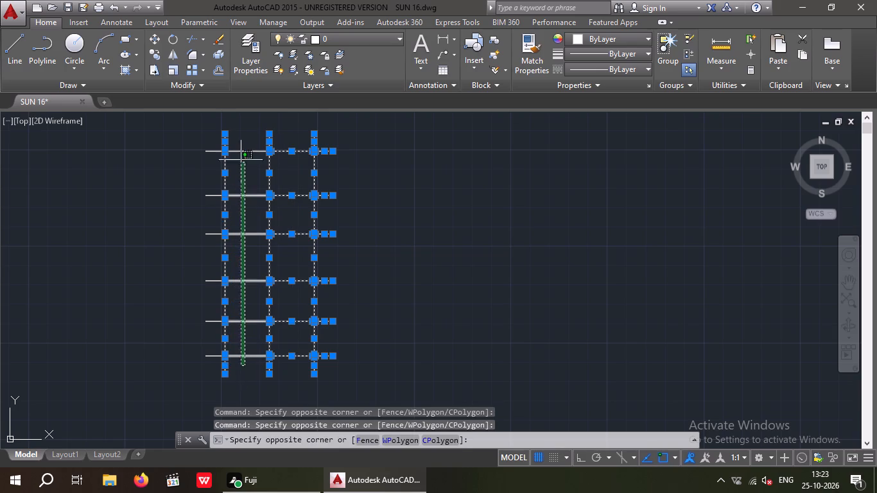
click(242, 138)
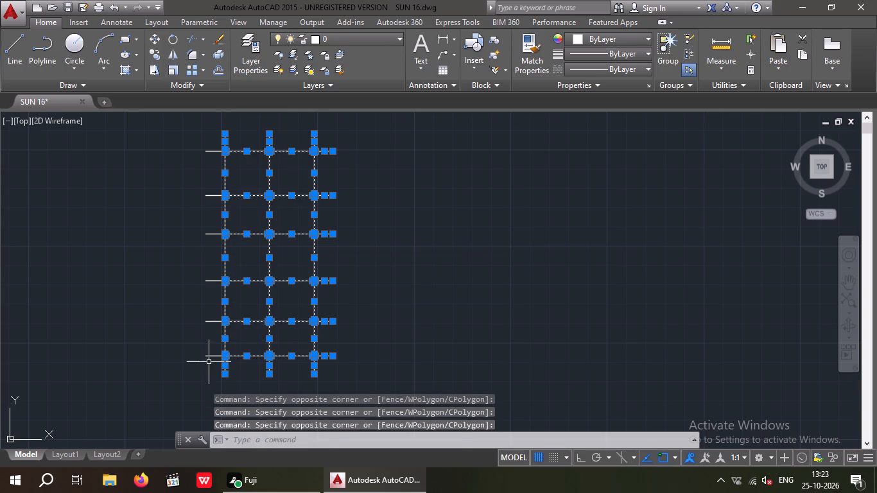
drag(209, 362, 205, 345)
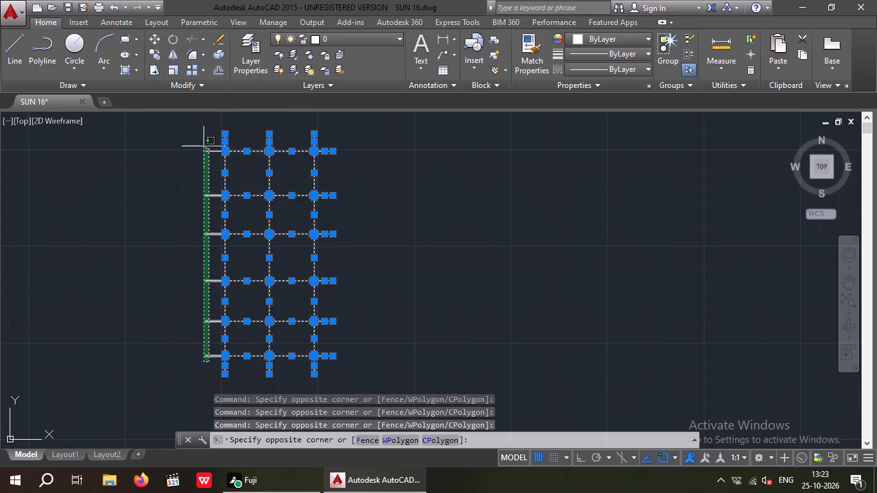
click(202, 142)
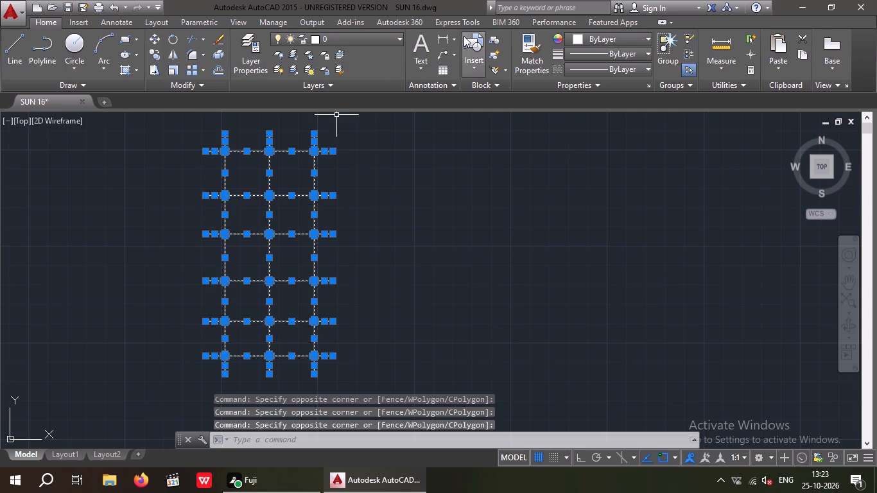
click(613, 38)
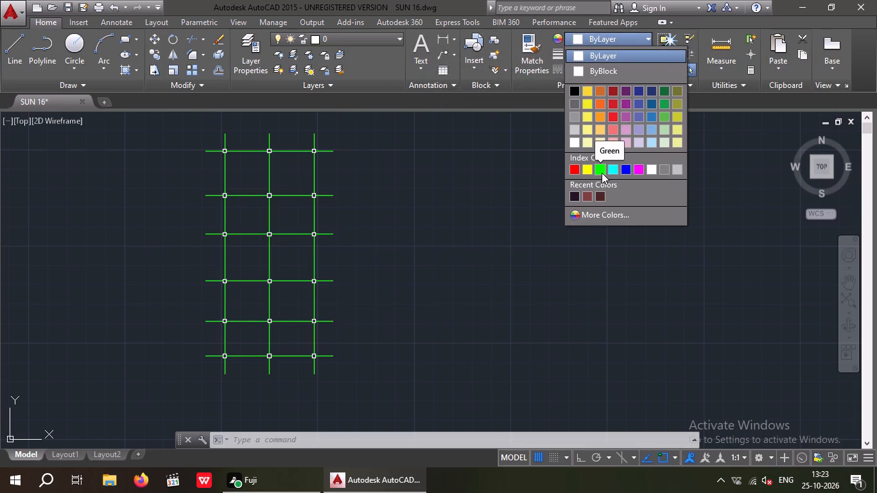
click(602, 173)
key(Escape)
key(Escape)
Select all four sides of the left column square on the top horizontal centre line.
scroll(223, 144, up, 4)
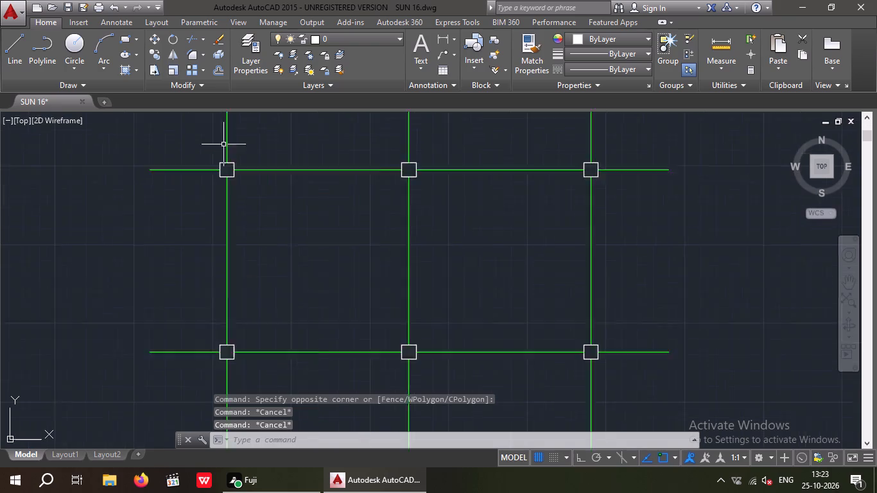
scroll(227, 177, up, 4)
drag(333, 123, 302, 162)
click(293, 174)
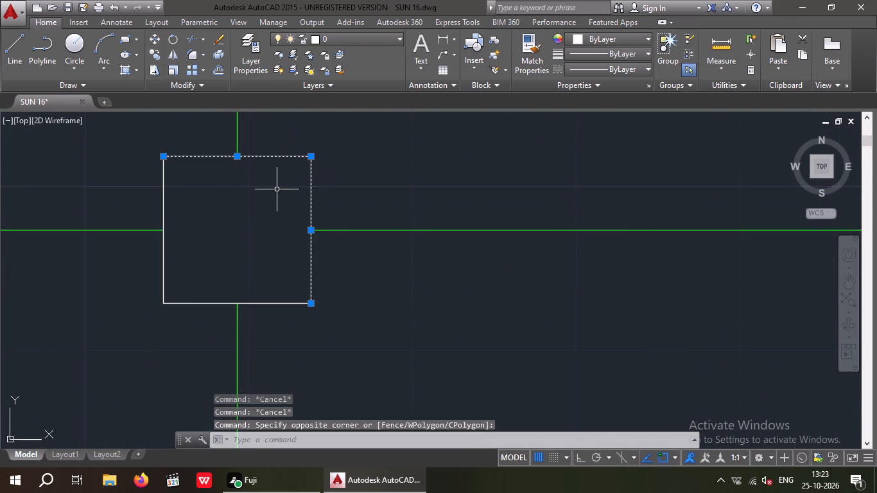
drag(178, 284, 132, 333)
click(132, 334)
Add all four sides of the middle column square on the top horizontal centre line to the selection.
scroll(117, 306, down, 5)
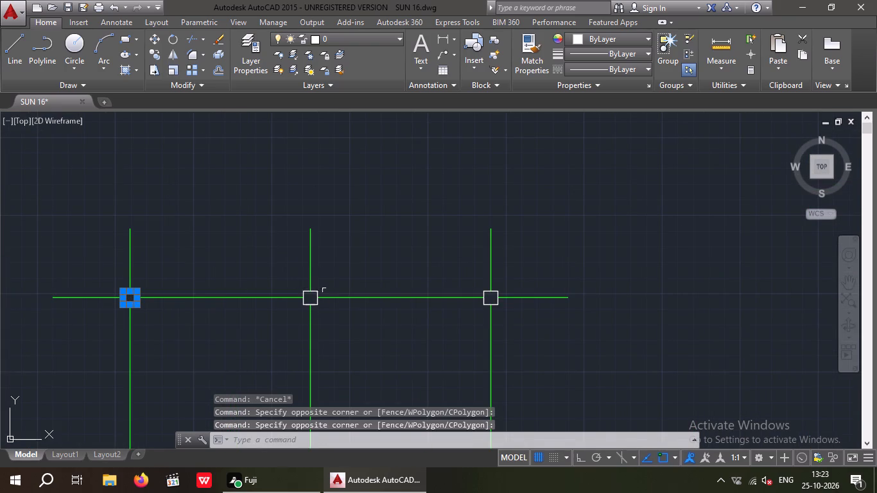
middle_drag(316, 295, 301, 258)
scroll(292, 265, up, 3)
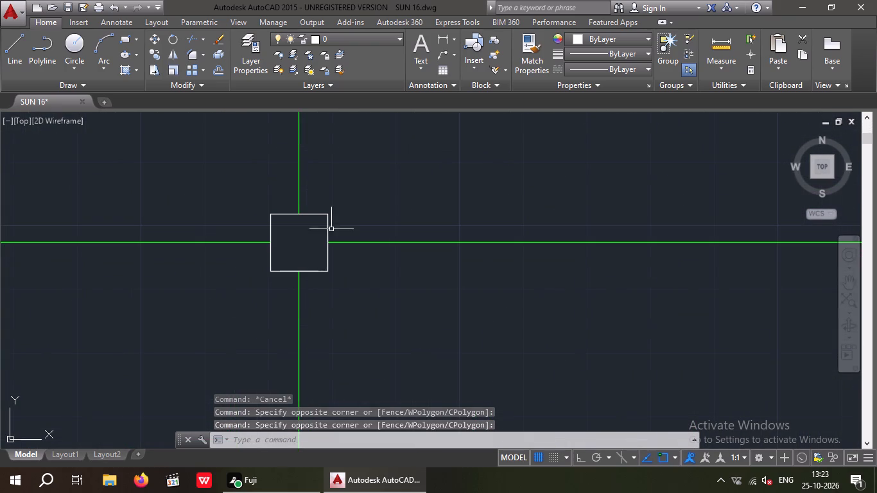
scroll(327, 209, up, 2)
drag(341, 190, 315, 245)
click(315, 245)
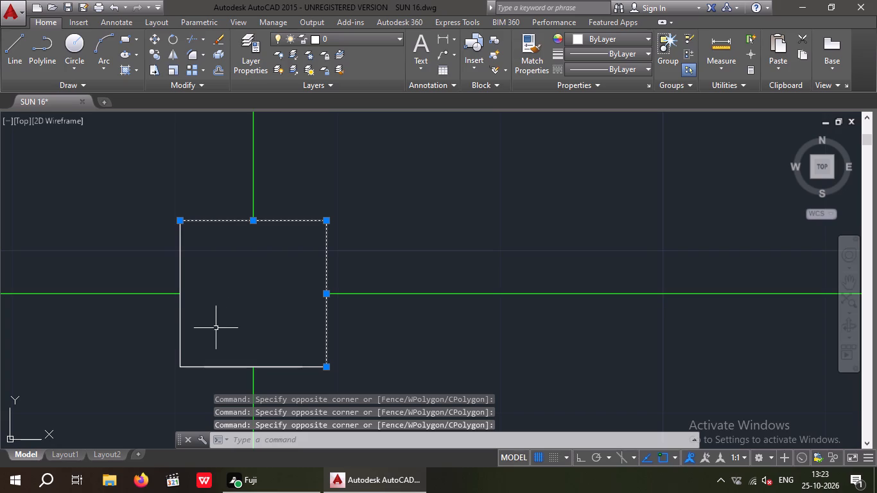
drag(202, 349, 92, 402)
drag(98, 404, 104, 401)
Add all four sides of the right column square on the top horizontal centre line to the selection.
scroll(112, 368, down, 4)
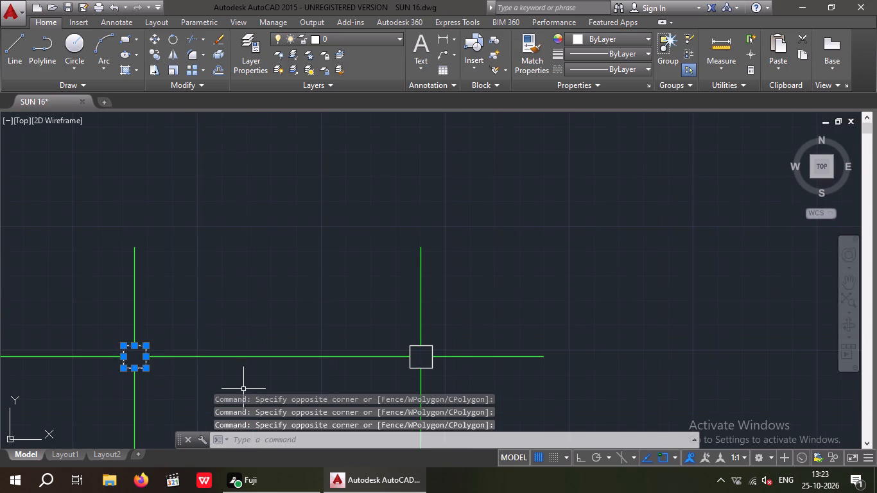
middle_drag(247, 383, 249, 255)
scroll(431, 216, up, 4)
drag(475, 204, 464, 228)
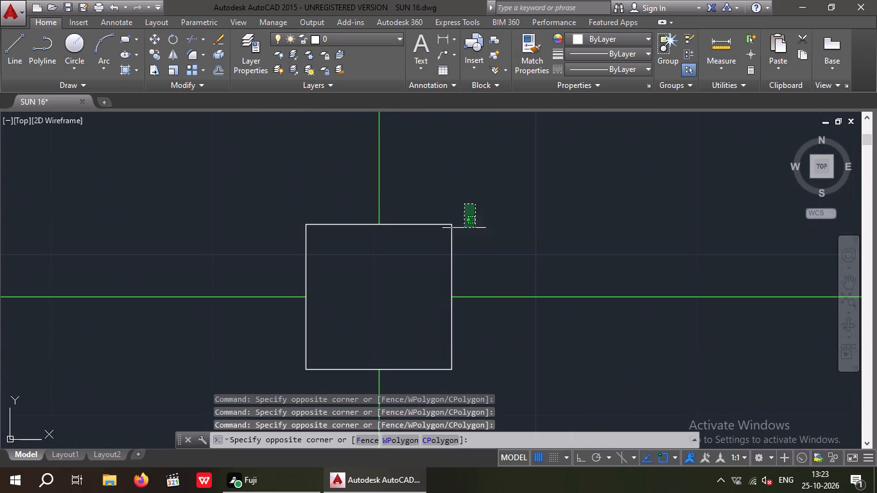
drag(464, 228, 456, 239)
click(451, 248)
drag(315, 344, 281, 385)
click(277, 385)
Add all four sides of the left column square on the second horizontal centre line from the top to the selection.
scroll(277, 358, down, 2)
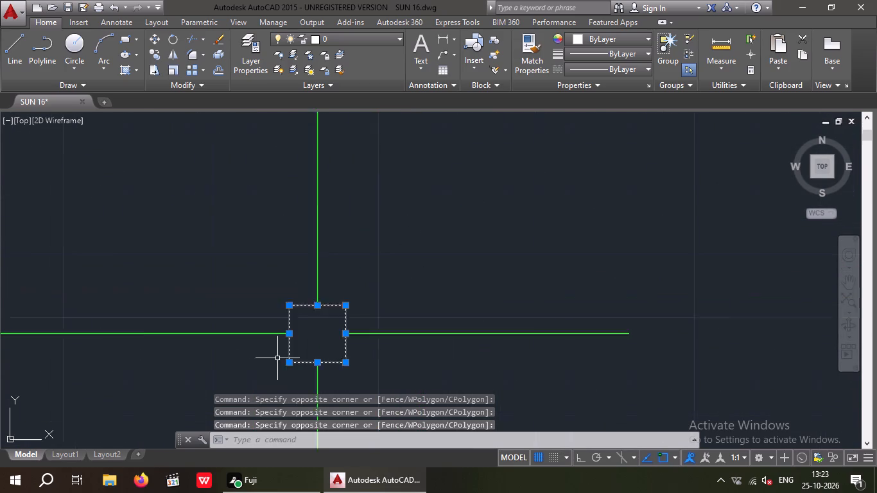
scroll(277, 358, down, 1)
middle_drag(242, 390, 311, 296)
scroll(306, 298, down, 3)
middle_drag(254, 336, 339, 287)
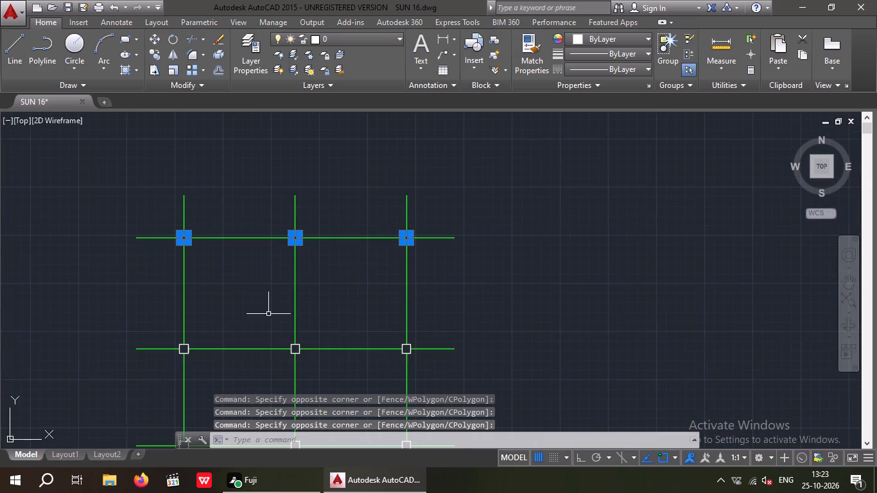
scroll(174, 352, up, 4)
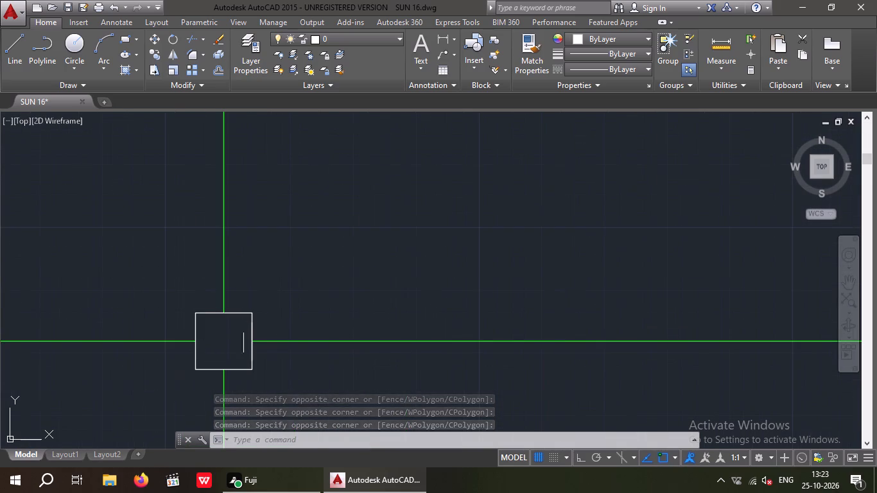
drag(281, 280, 243, 319)
drag(242, 320, 248, 321)
drag(204, 359, 198, 372)
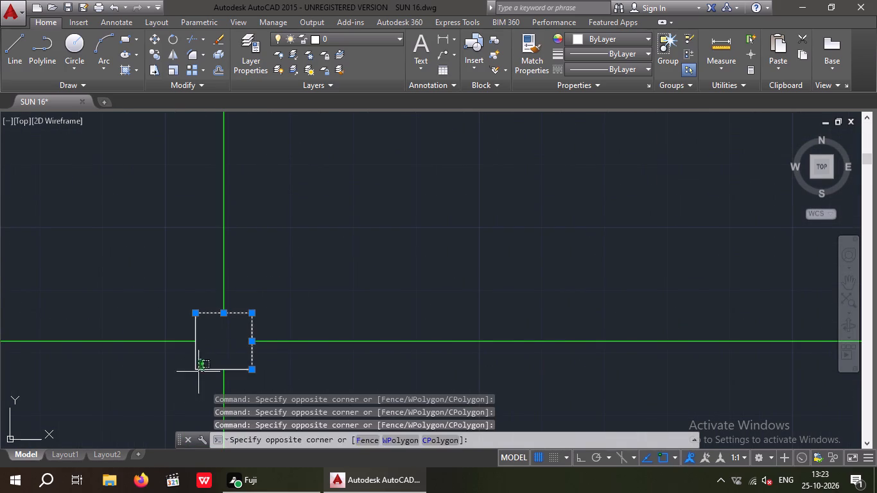
drag(198, 372, 173, 388)
click(168, 394)
Add all four sides of the middle column square on the second horizontal centre line from the top to the selection.
scroll(168, 373, down, 4)
scroll(292, 377, up, 7)
drag(389, 162, 326, 221)
click(324, 223)
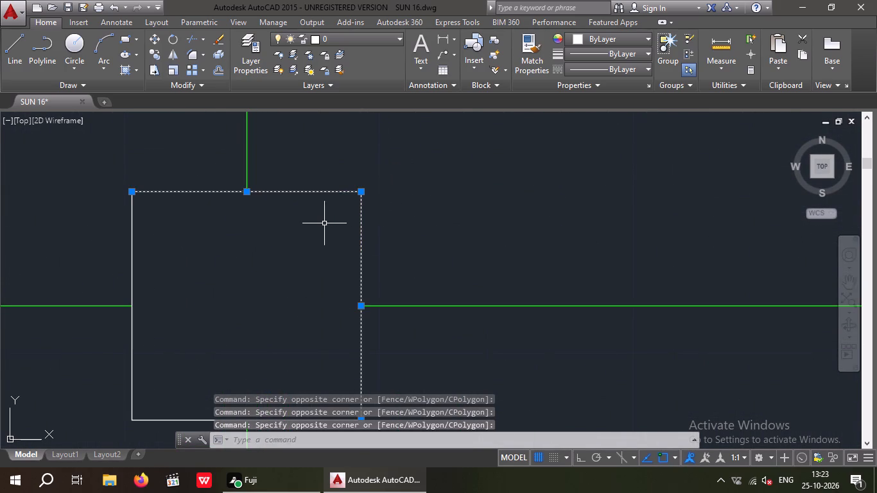
scroll(336, 209, down, 3)
scroll(274, 259, up, 3)
drag(333, 233, 285, 298)
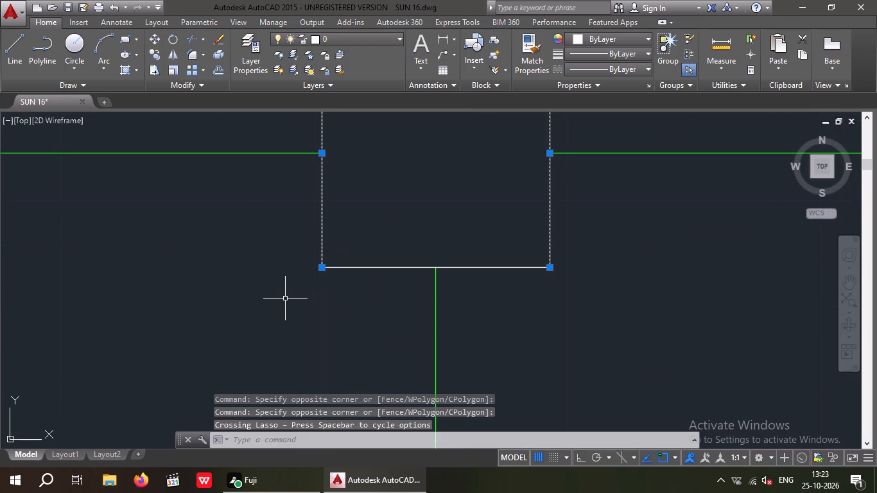
click(285, 298)
drag(340, 297, 332, 281)
click(331, 257)
click(348, 294)
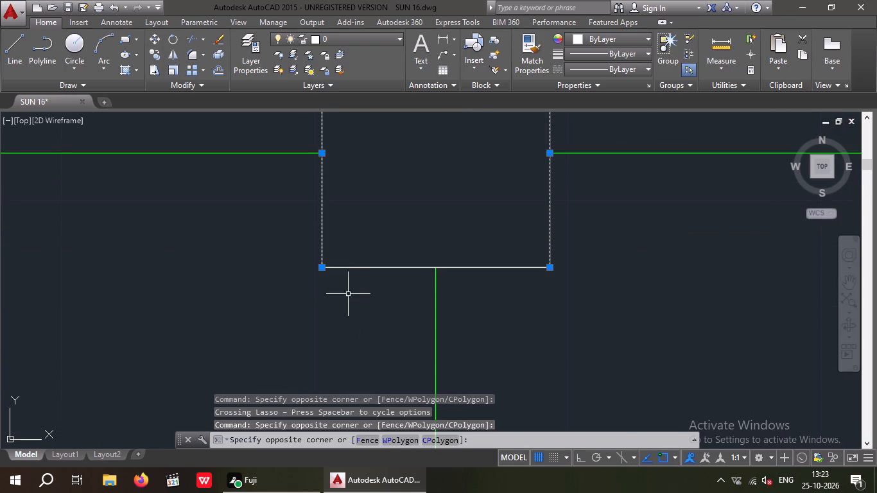
drag(349, 300, 343, 284)
click(337, 253)
scroll(319, 264, down, 3)
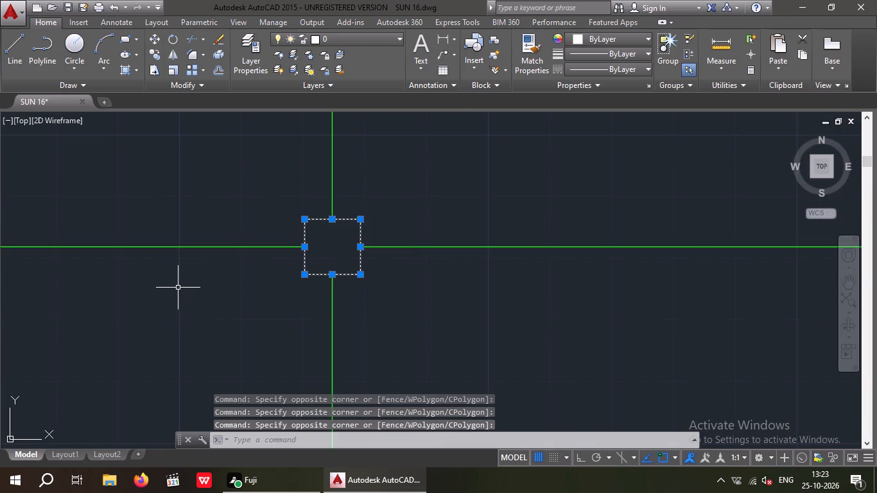
Add all four sides of the right column square on the second horizontal centre line from the top to the selection.
scroll(178, 288, down, 3)
middle_drag(291, 312, 163, 293)
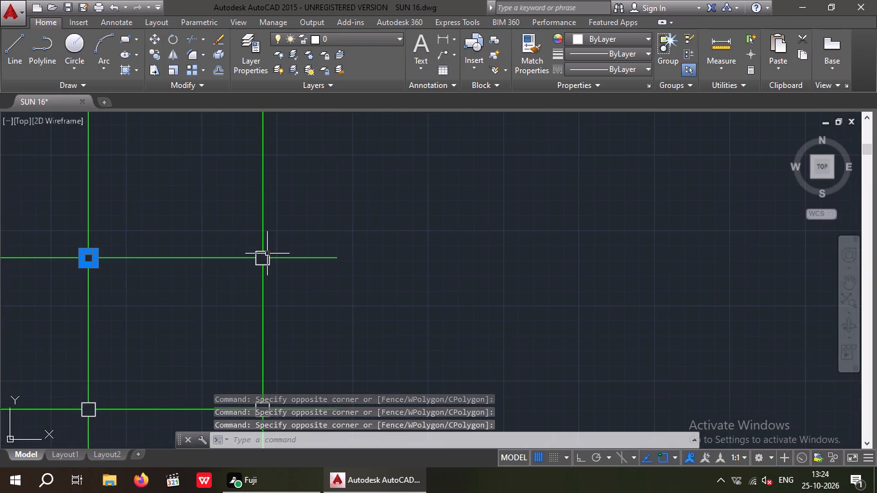
scroll(263, 252, up, 4)
drag(305, 218, 274, 261)
click(272, 264)
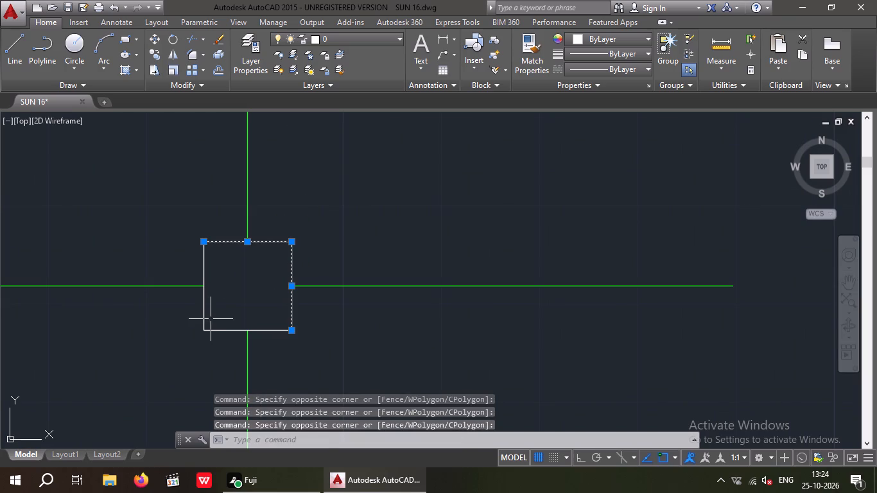
drag(214, 313, 197, 334)
click(171, 354)
Add all four sides of the left column square on the third horizontal centre line from the top to the selection.
scroll(178, 311, down, 4)
middle_drag(146, 356, 272, 291)
scroll(279, 288, down, 2)
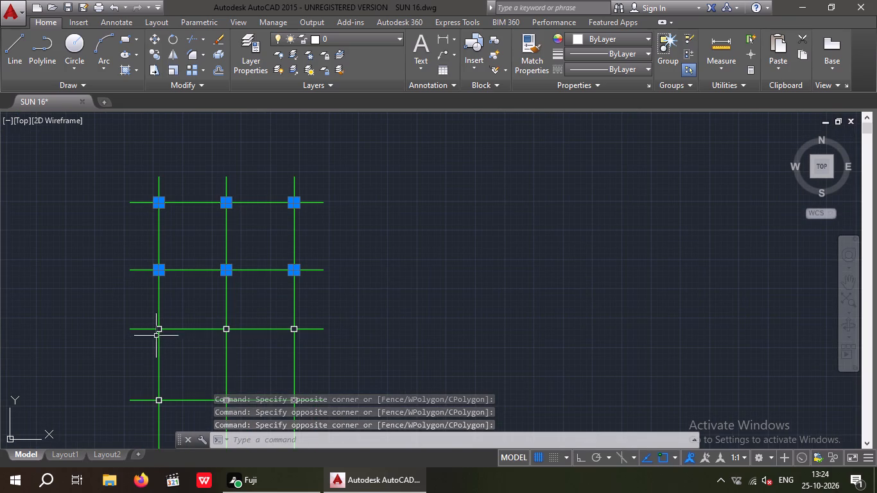
scroll(158, 331, up, 7)
drag(245, 254, 189, 309)
click(173, 320)
scroll(178, 313, down, 3)
scroll(144, 351, up, 4)
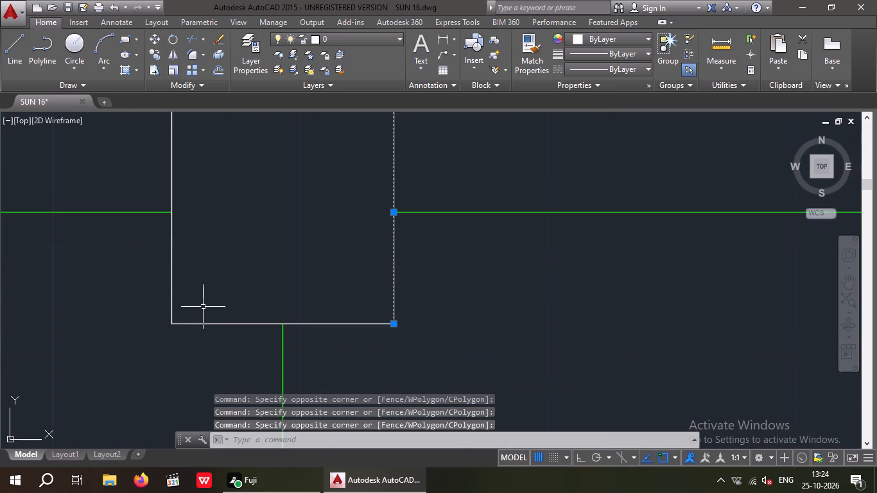
drag(209, 288, 128, 399)
click(130, 388)
Add all four sides of the middle column square on the third horizontal centre line from the top to the selection.
scroll(127, 365, down, 5)
middle_drag(263, 372, 261, 372)
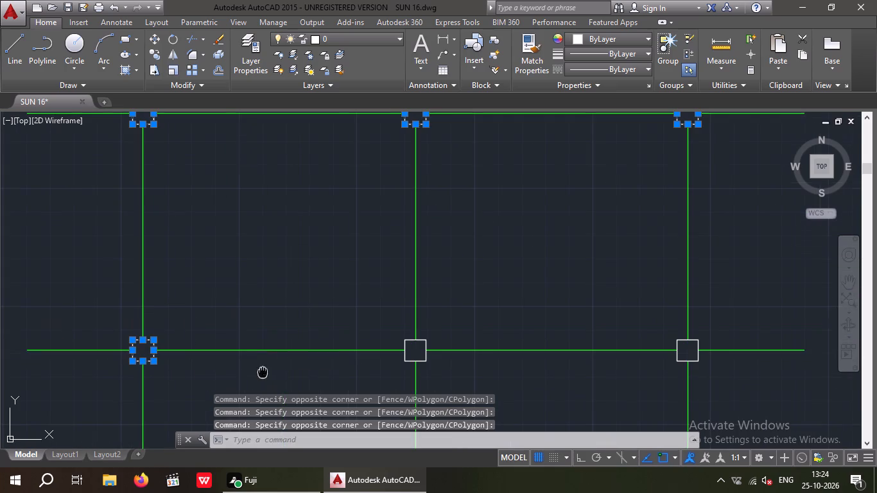
middle_drag(261, 372, 141, 337)
scroll(296, 309, up, 3)
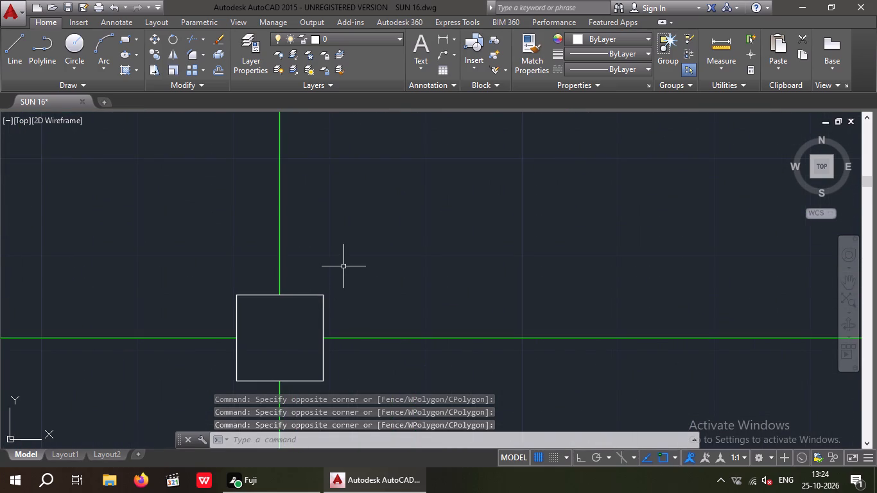
drag(352, 255, 334, 296)
click(313, 309)
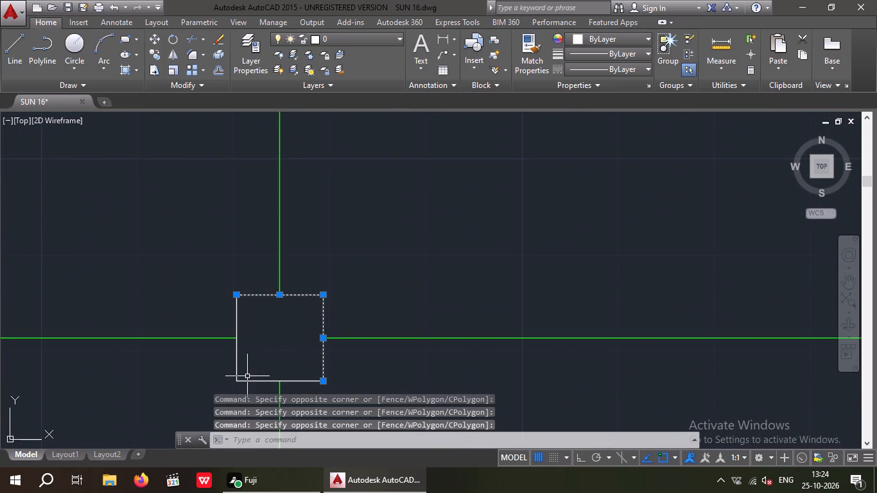
middle_drag(252, 368, 258, 302)
drag(257, 304, 228, 345)
click(221, 351)
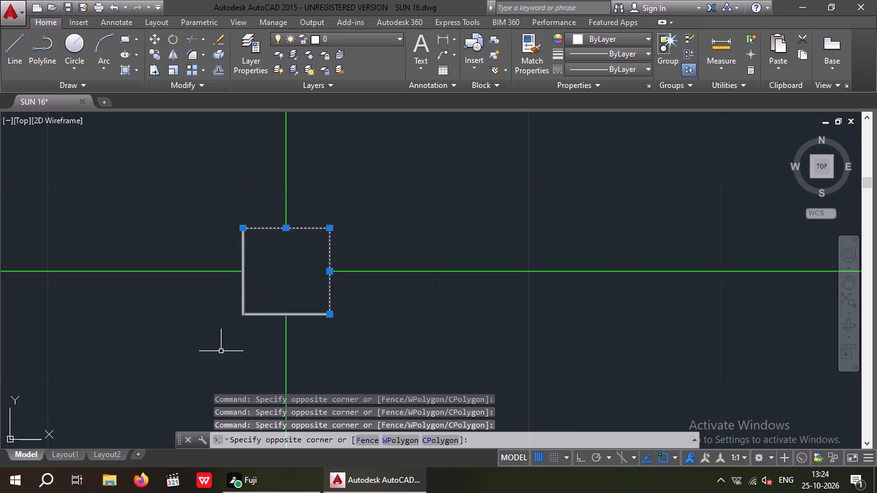
Add all four sides of the right column square on the third horizontal centre line from the top to the selection.
scroll(220, 335, down, 3)
middle_drag(360, 370, 242, 350)
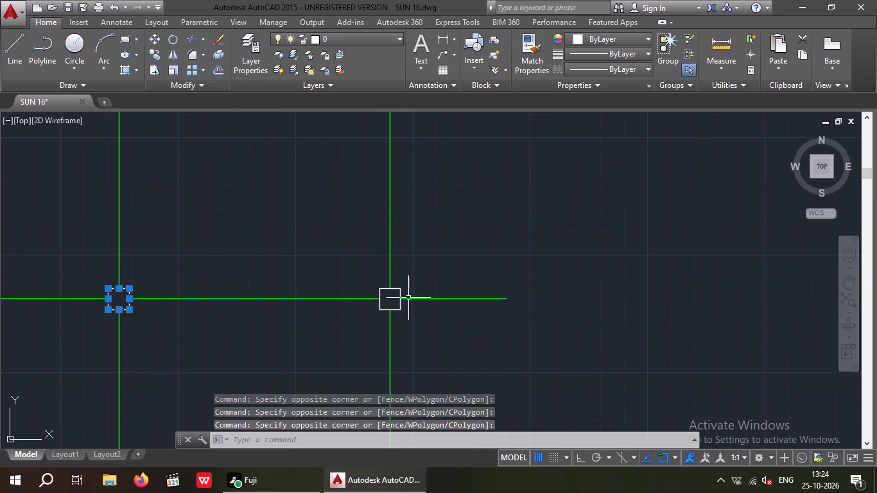
scroll(397, 284, up, 3)
drag(434, 281, 395, 329)
click(391, 330)
scroll(401, 311, down, 2)
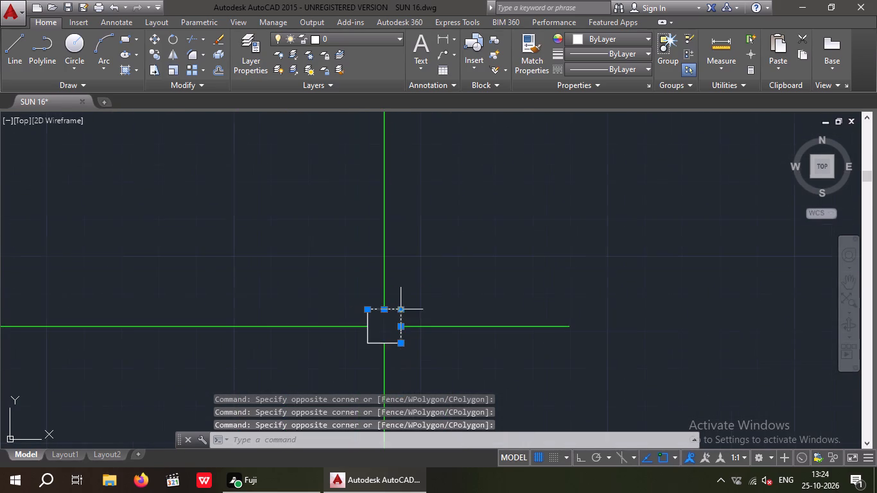
scroll(363, 349, up, 3)
drag(395, 296, 360, 342)
click(358, 342)
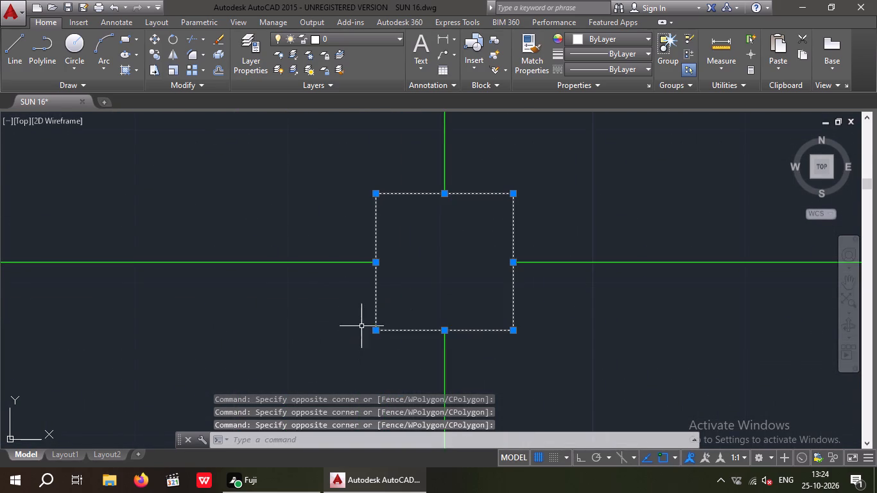
Add all four sides of the left column square on the fourth horizontal centre line from the top to the selection.
scroll(365, 312, down, 4)
middle_drag(296, 343, 355, 292)
scroll(357, 290, down, 3)
middle_drag(349, 322, 370, 306)
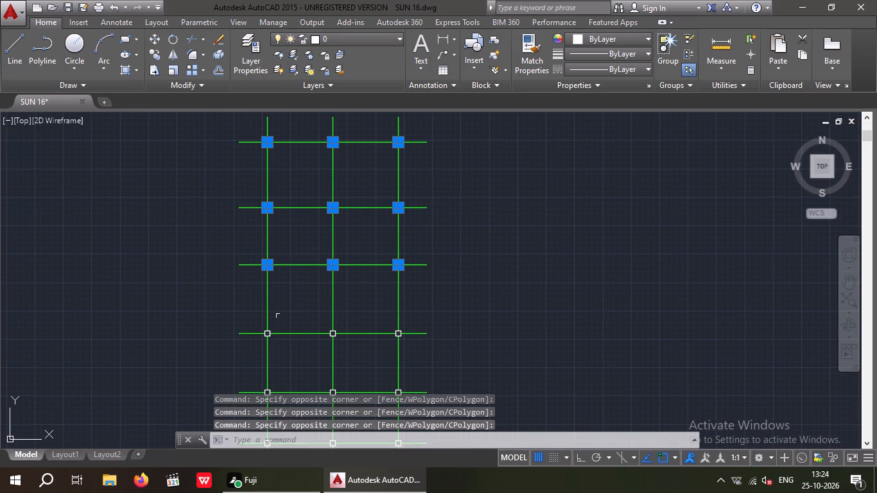
scroll(263, 338, up, 8)
drag(460, 126, 417, 180)
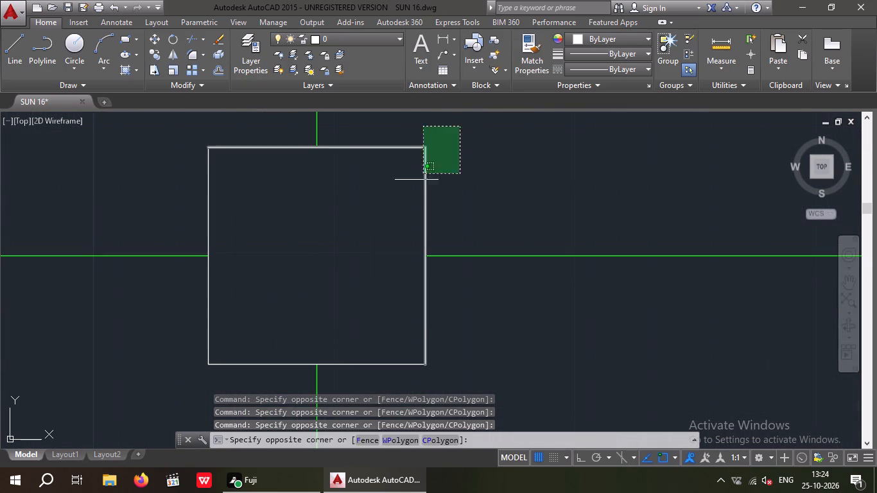
drag(417, 180, 411, 184)
click(391, 200)
drag(266, 315, 179, 358)
click(141, 368)
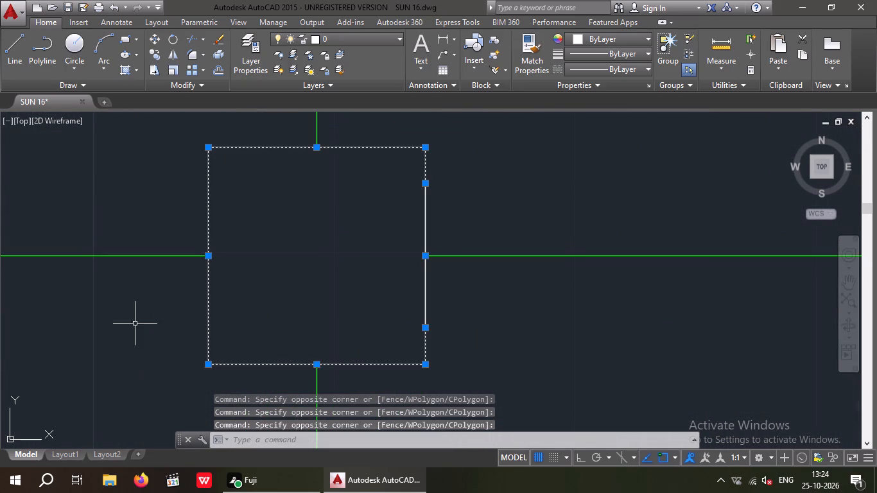
Add all four sides of the middle column square on the fourth horizontal centre line from the top to the selection.
scroll(130, 300, down, 5)
middle_drag(229, 295, 166, 227)
scroll(354, 221, up, 2)
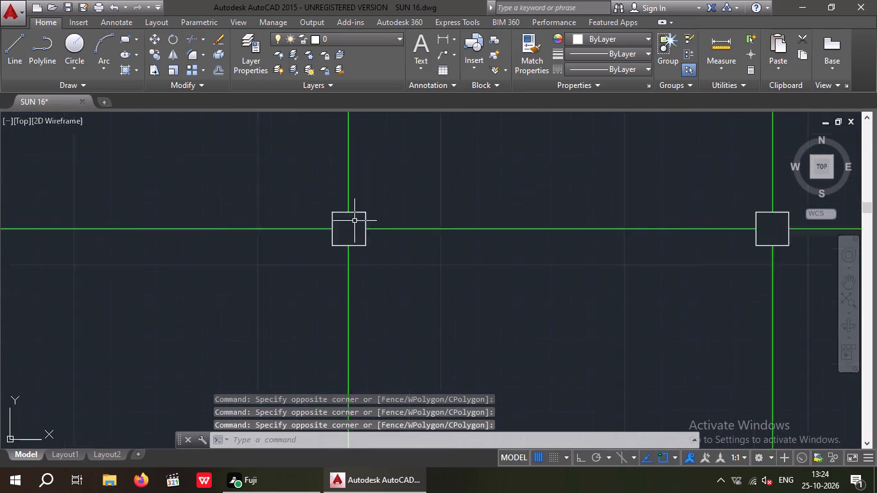
scroll(354, 221, up, 2)
drag(419, 154, 342, 220)
click(343, 217)
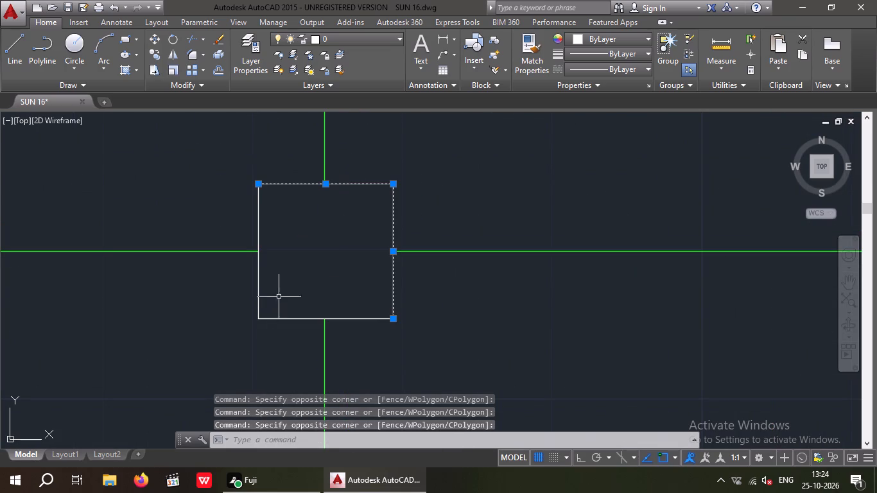
drag(292, 288, 234, 361)
click(227, 361)
Add all four sides of the right column square on the fourth horizontal centre line from the top to the selection.
scroll(233, 320, down, 4)
middle_drag(335, 351, 184, 277)
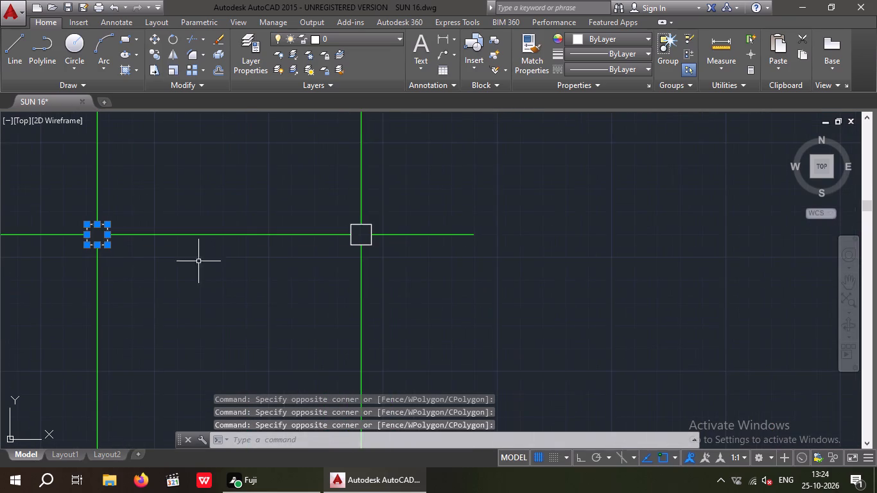
scroll(369, 221, up, 3)
drag(399, 202, 367, 252)
click(367, 250)
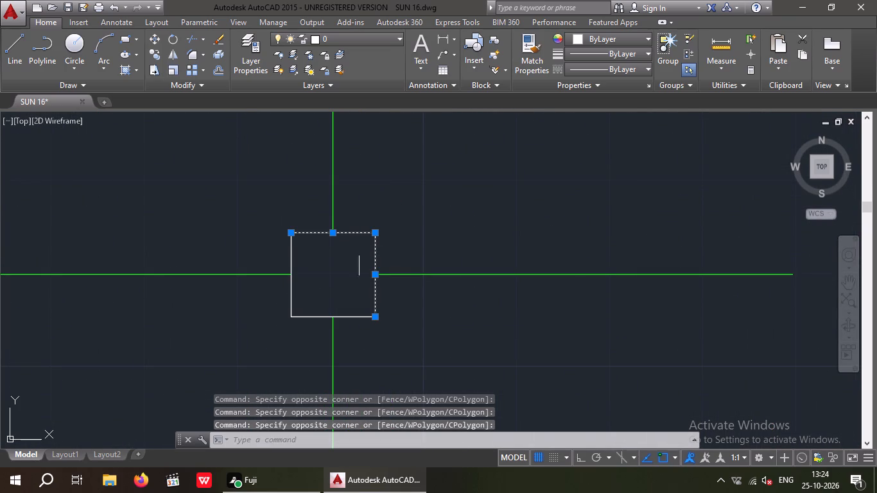
drag(295, 307, 285, 320)
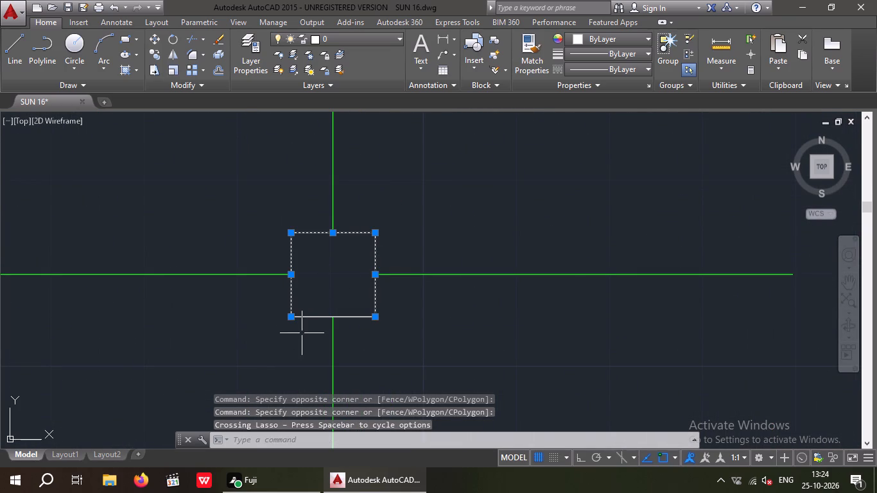
drag(315, 295, 286, 352)
click(286, 352)
scroll(273, 345, down, 2)
middle_drag(239, 372, 249, 331)
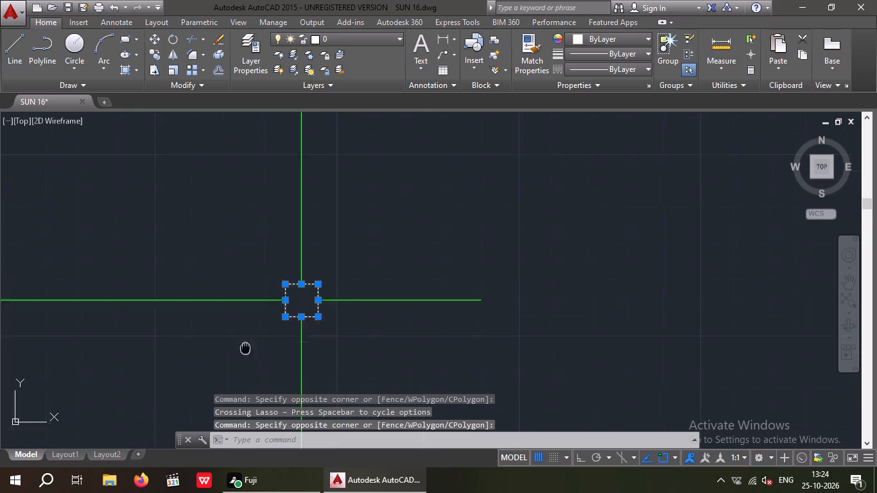
Add all four sides of the left column square on the fifth horizontal centre line from the top to the selection.
middle_drag(249, 331, 315, 171)
scroll(312, 180, down, 3)
scroll(111, 259, up, 4)
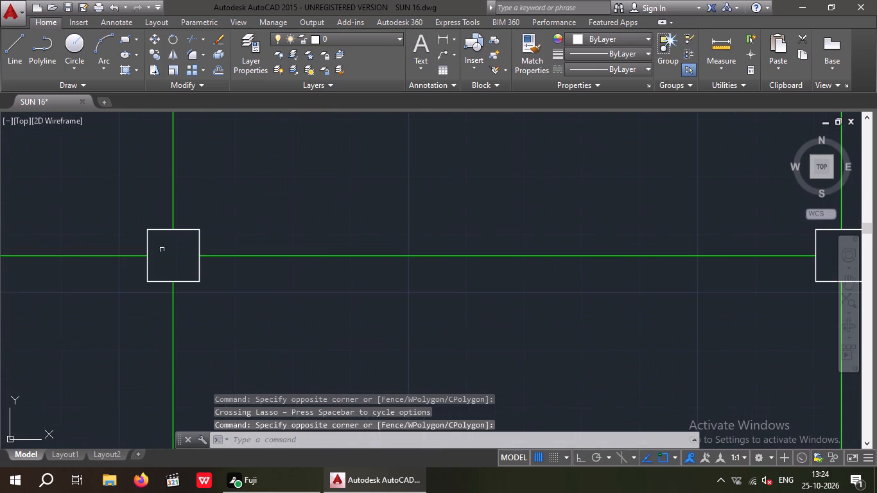
scroll(193, 230, up, 3)
drag(254, 200, 200, 250)
click(194, 251)
scroll(220, 205, down, 2)
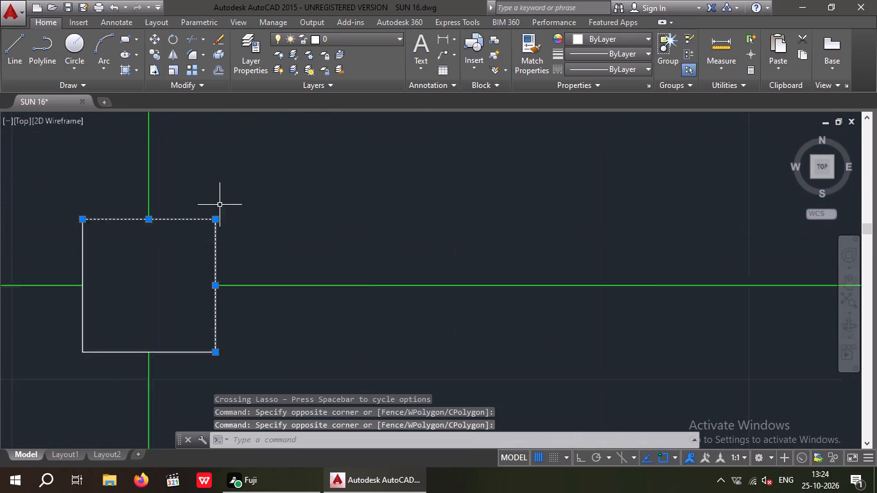
scroll(219, 205, down, 2)
scroll(182, 260, up, 2)
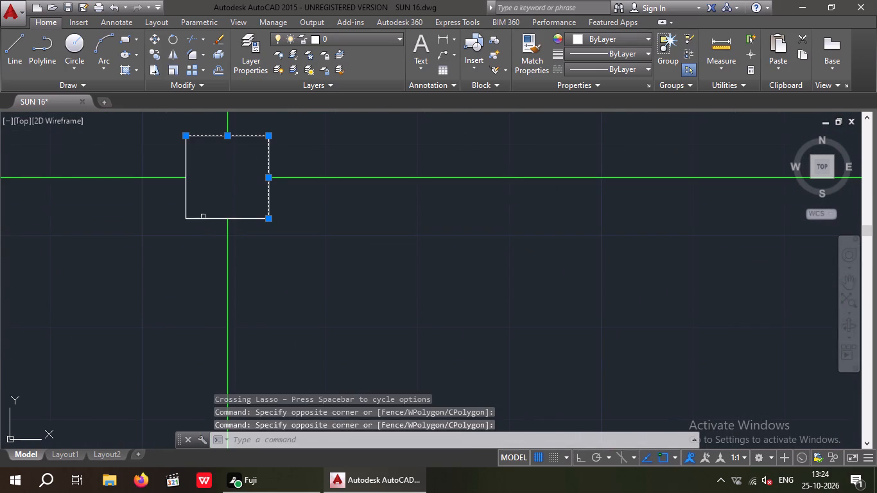
drag(205, 205, 164, 251)
click(164, 251)
Add all four sides of the middle column square on the fifth horizontal centre line from the top to the selection.
scroll(164, 231, down, 3)
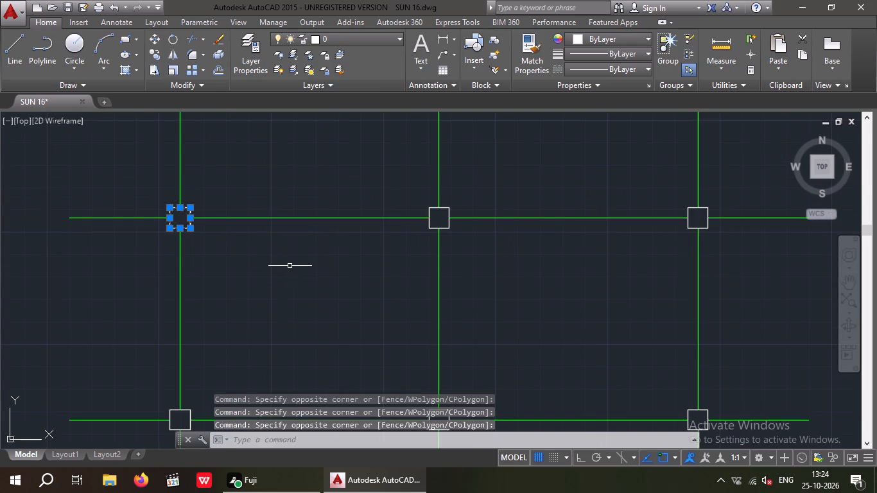
middle_drag(277, 263, 174, 248)
scroll(329, 204, up, 5)
scroll(424, 181, down, 1)
middle_drag(417, 196, 407, 215)
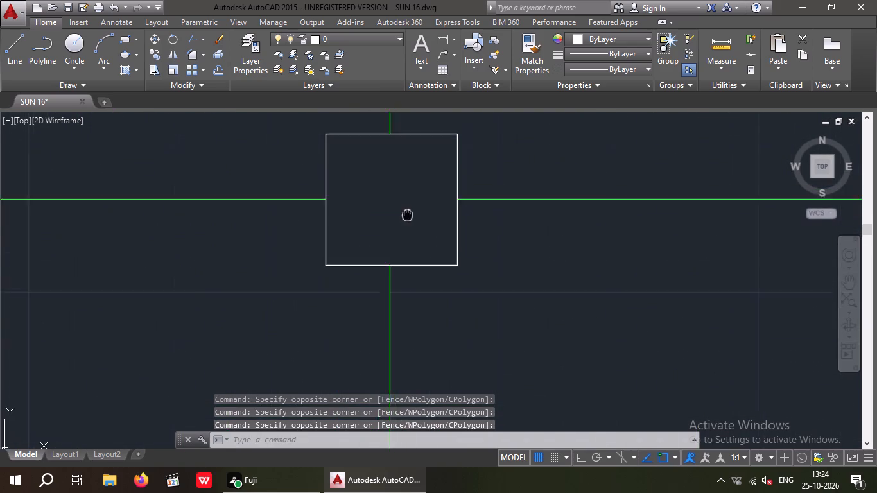
middle_drag(407, 215, 367, 271)
drag(455, 164, 403, 203)
click(397, 205)
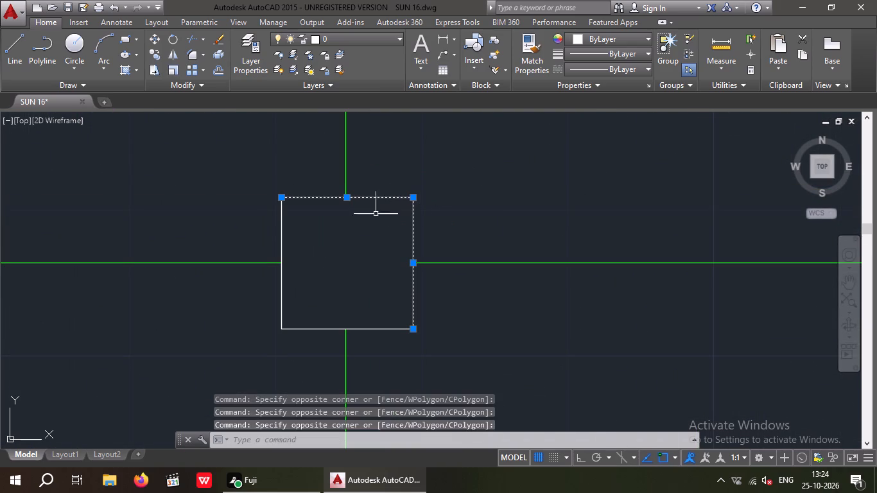
drag(307, 294, 272, 349)
drag(270, 349, 268, 342)
Add all four sides of the right column square on the fifth horizontal centre line from the top to the selection.
scroll(258, 284, down, 4)
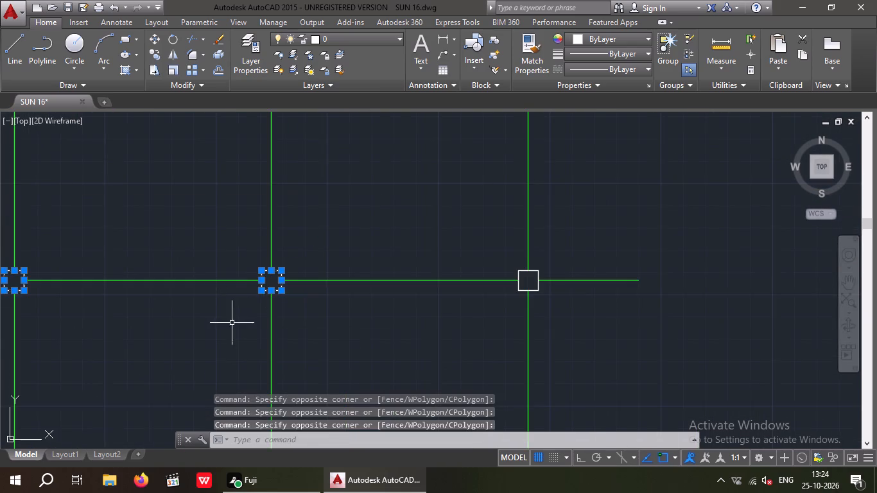
middle_drag(230, 323, 187, 240)
scroll(496, 196, up, 2)
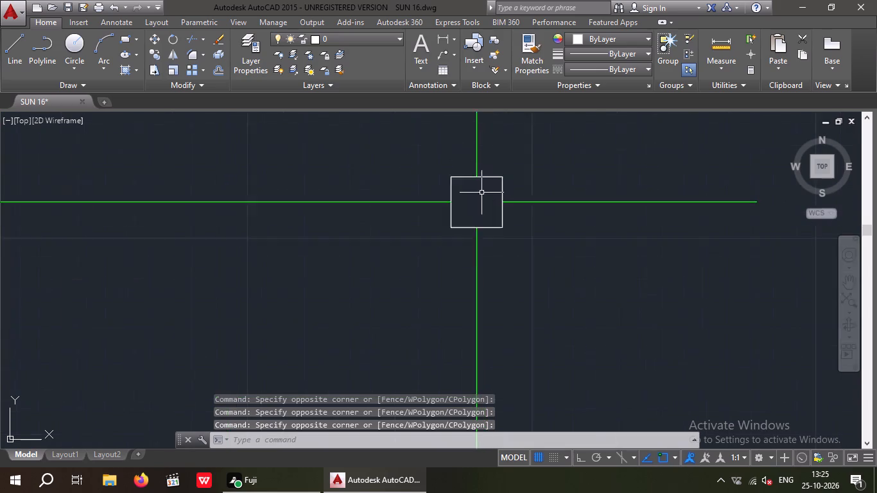
scroll(478, 191, up, 2)
drag(553, 137, 516, 189)
click(511, 186)
drag(435, 260, 375, 316)
click(376, 313)
Add all four sides of the left column square on the bottom horizontal centre line to the selection.
scroll(381, 293, down, 4)
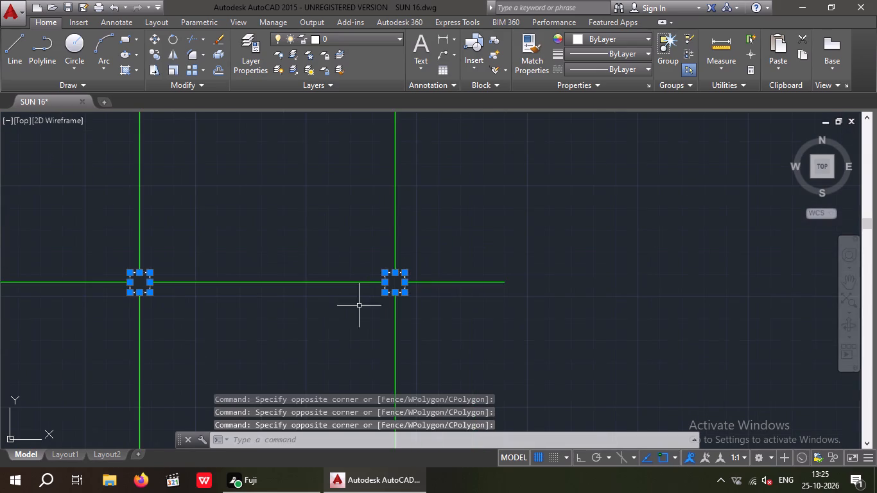
middle_drag(311, 331, 359, 234)
scroll(368, 227, down, 3)
scroll(263, 268, up, 4)
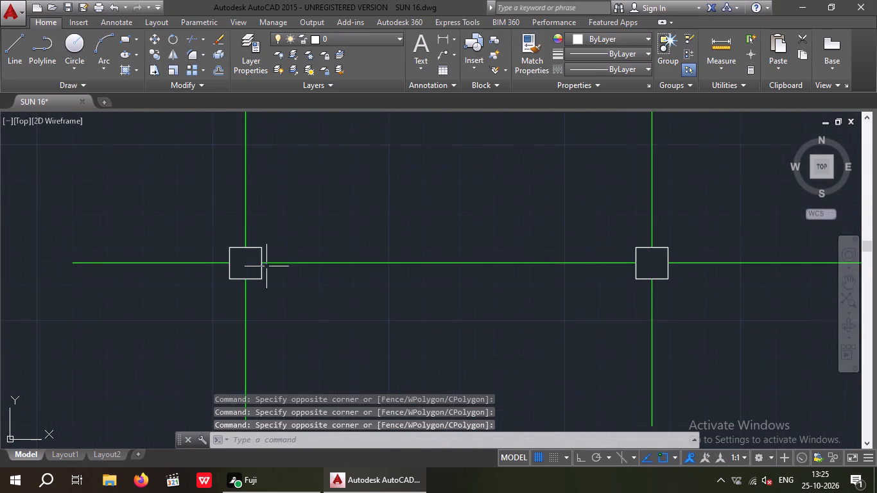
scroll(232, 253, up, 3)
drag(348, 193, 327, 236)
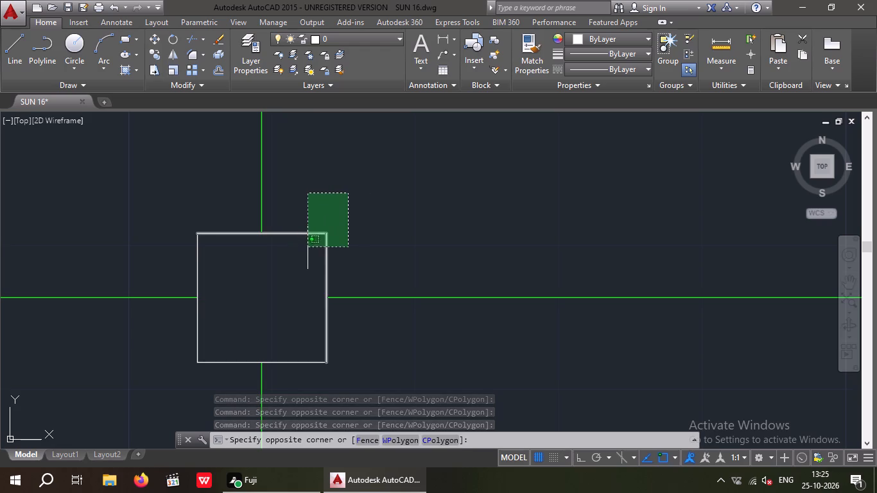
click(306, 248)
drag(228, 347, 209, 370)
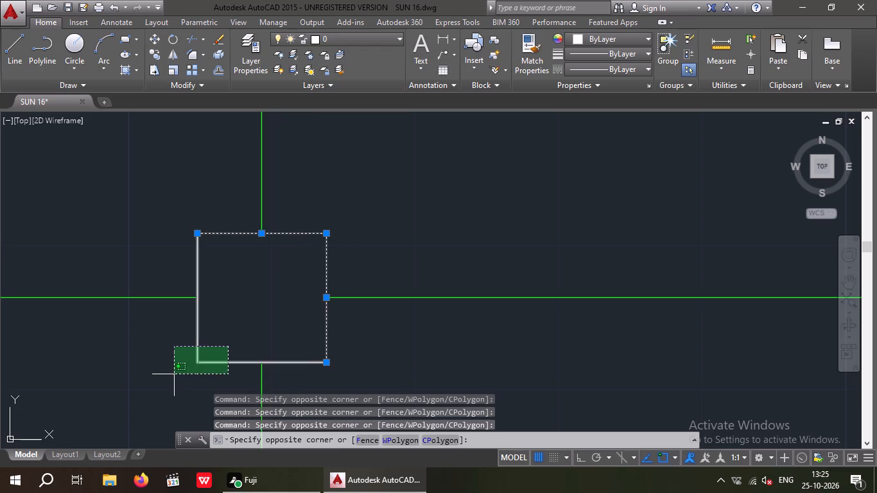
click(174, 374)
Add all four sides of the middle column square on the bottom horizontal centre line to the selection.
scroll(175, 339, down, 3)
middle_drag(392, 369, 170, 306)
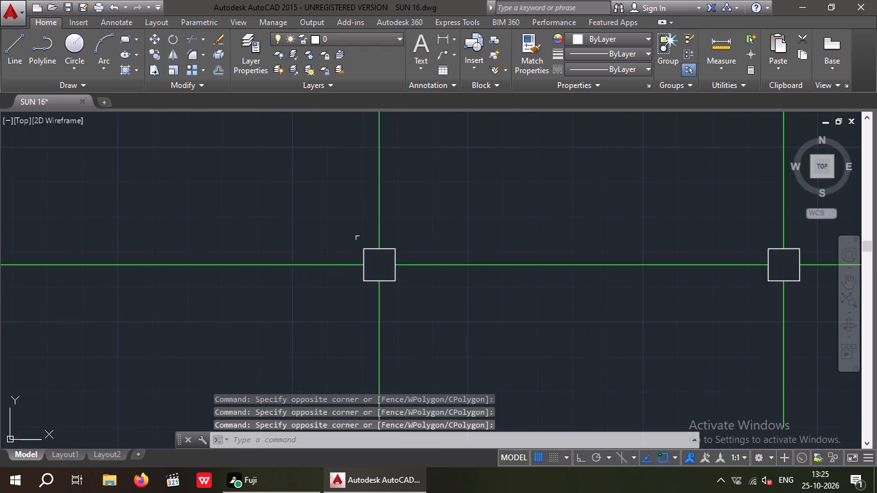
scroll(395, 254, up, 3)
drag(424, 193, 364, 254)
click(363, 254)
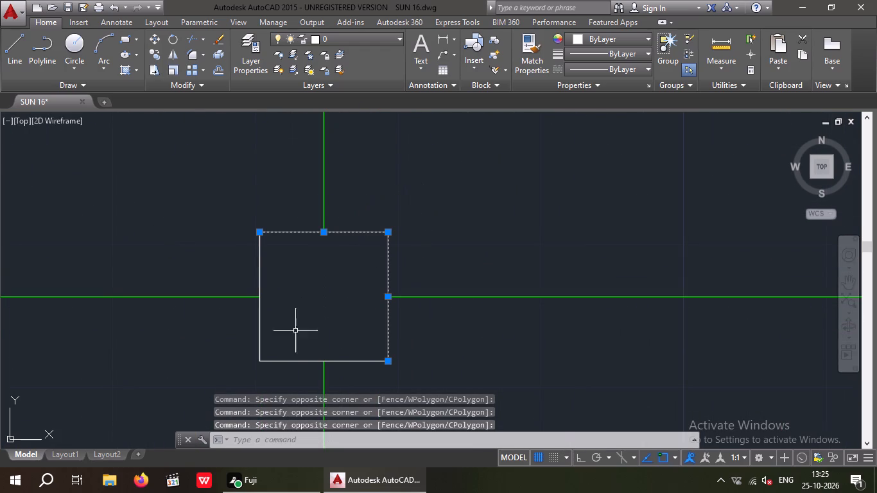
drag(287, 343, 218, 382)
click(219, 382)
Add all four sides of the right column square on the bottom horizontal centre line to the selection.
middle_drag(214, 378, 211, 312)
scroll(205, 307, down, 2)
middle_drag(223, 362, 137, 361)
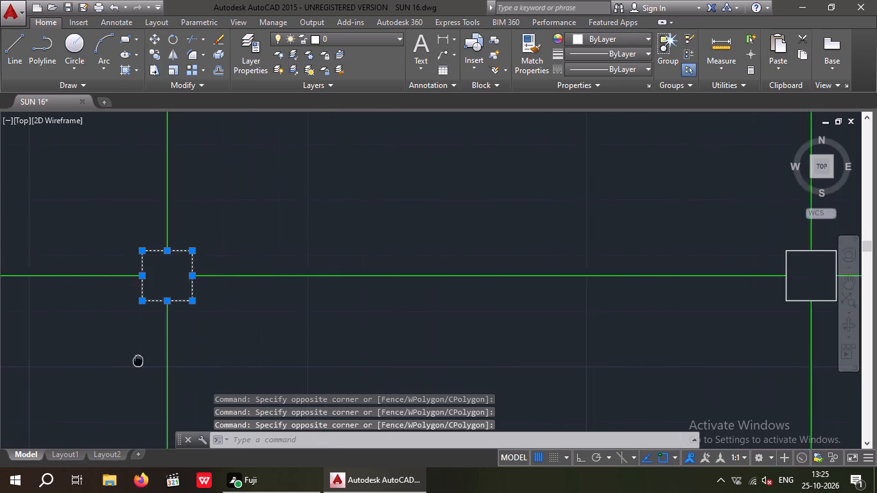
middle_drag(137, 361, 130, 359)
scroll(618, 335, down, 1)
middle_drag(617, 334, 218, 360)
scroll(357, 315, up, 3)
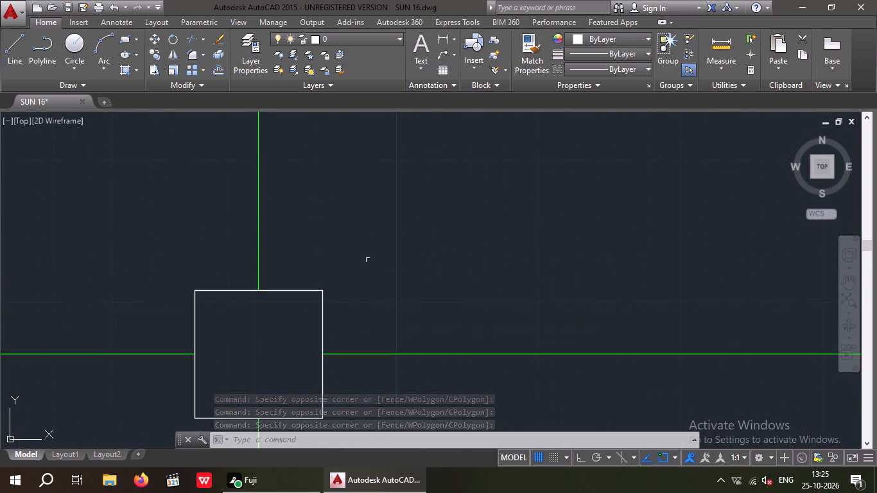
drag(370, 251, 311, 295)
drag(304, 302, 309, 298)
scroll(323, 272, down, 2)
scroll(282, 330, up, 2)
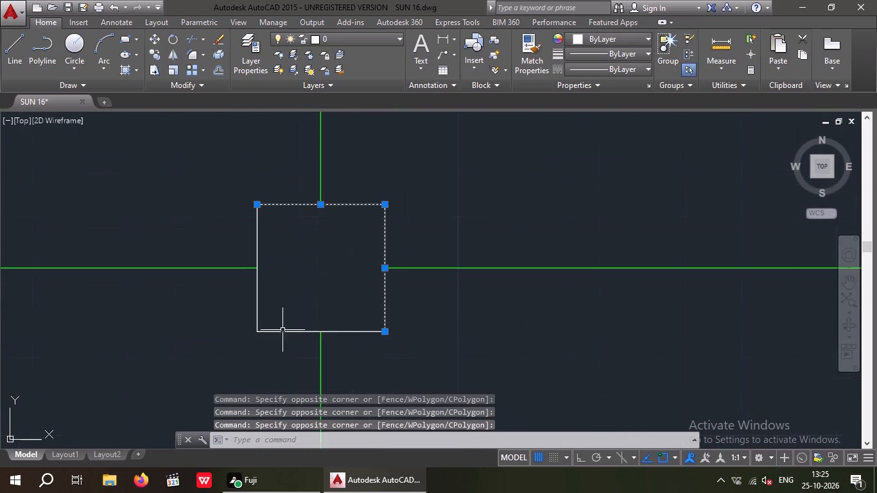
drag(282, 311, 236, 349)
click(234, 350)
Change the colour of all the selected column squares to red and clear the selection.
scroll(243, 327, down, 3)
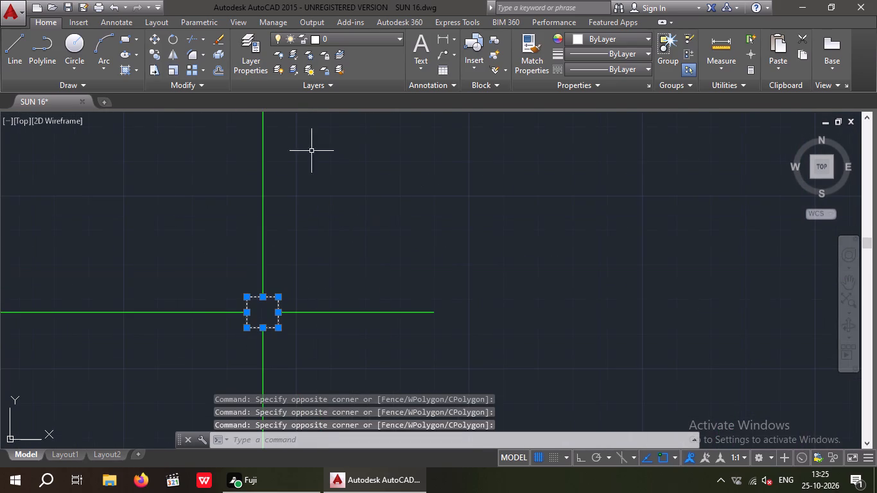
click(606, 40)
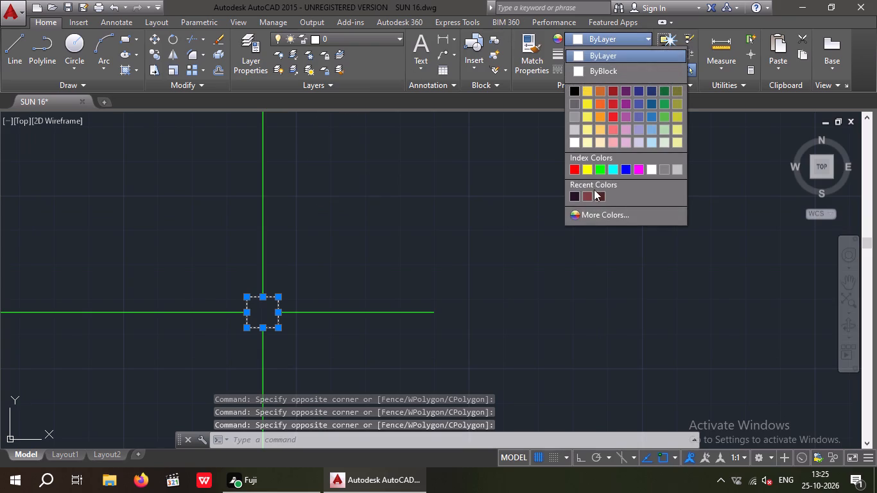
click(575, 171)
key(Escape)
Examine the recoloured column squares across the whole column grid.
scroll(462, 259, down, 1)
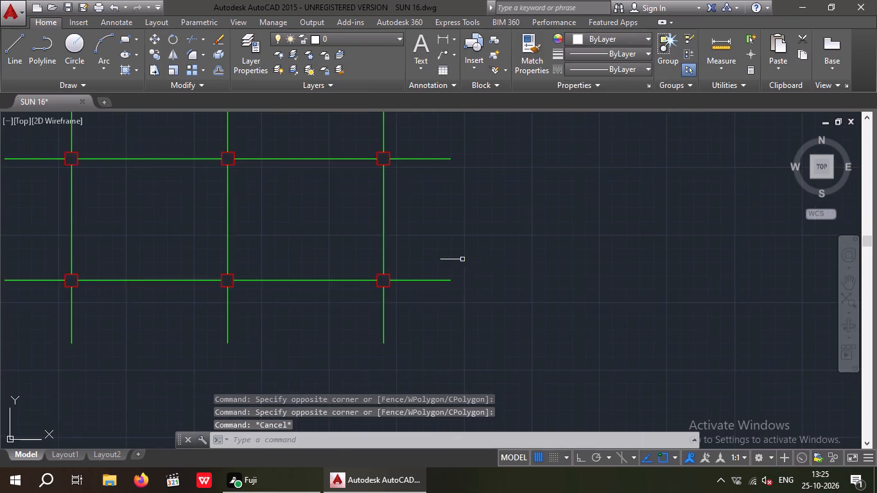
scroll(462, 259, down, 2)
middle_drag(468, 267, 469, 315)
middle_drag(499, 254, 484, 334)
scroll(507, 306, down, 1)
middle_drag(507, 306, 476, 297)
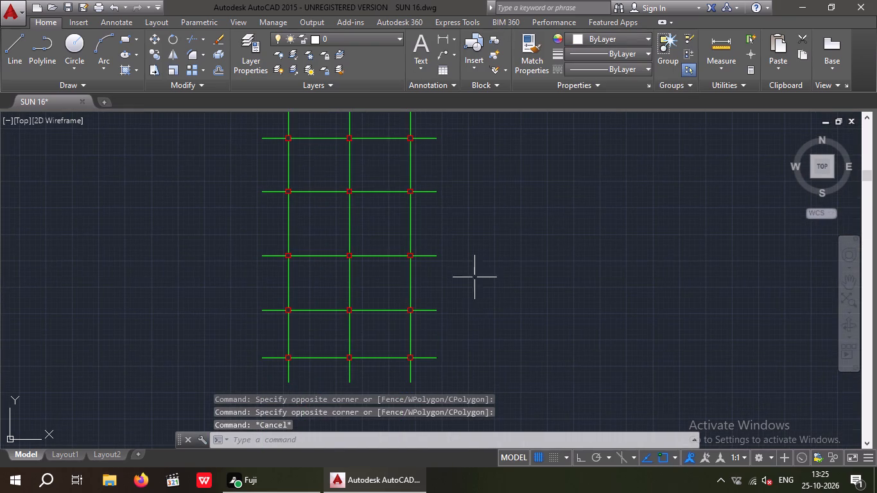
middle_drag(535, 225, 492, 276)
scroll(422, 241, down, 2)
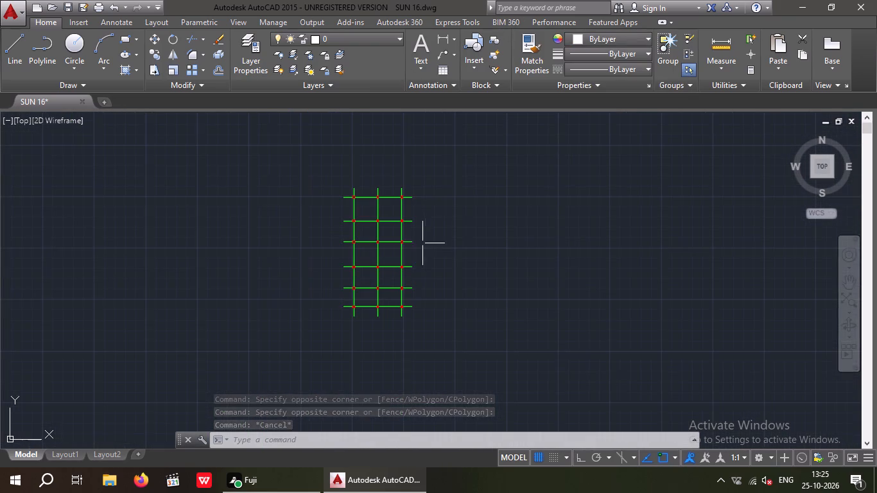
middle_drag(434, 255, 404, 251)
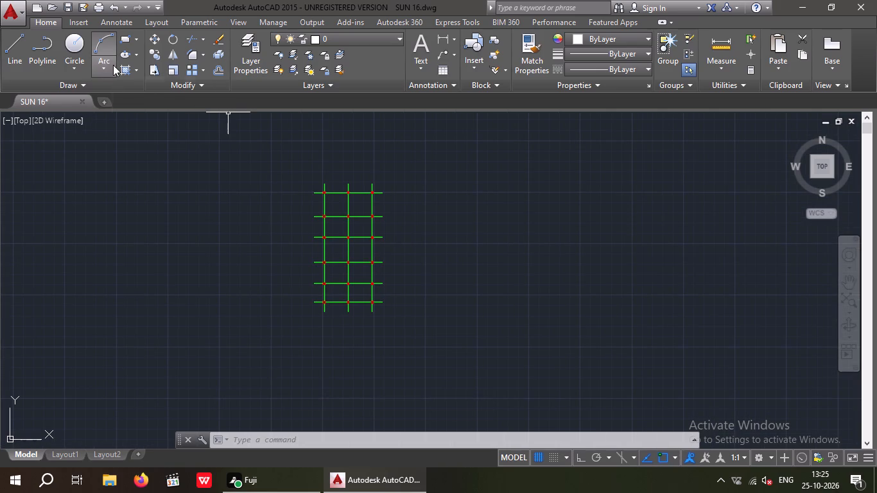
Hatch the three column squares on the bottom horizontal centre line with the SOLID pattern in red.
click(123, 65)
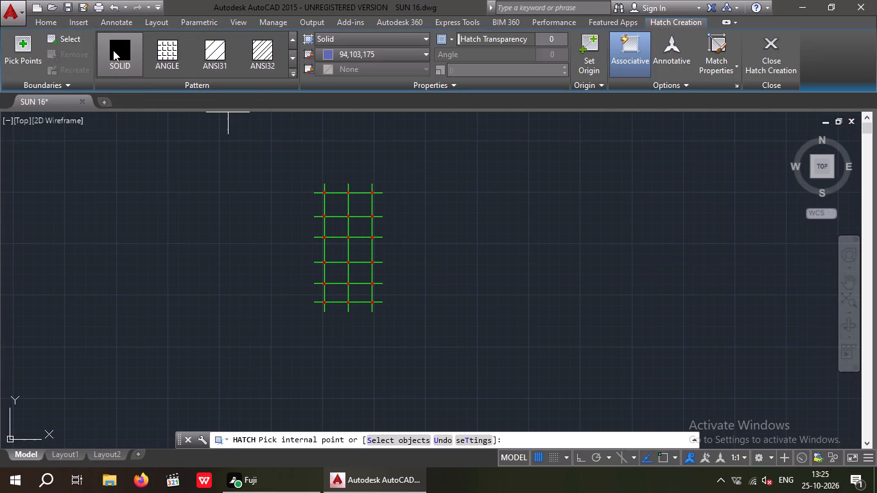
click(113, 50)
click(363, 56)
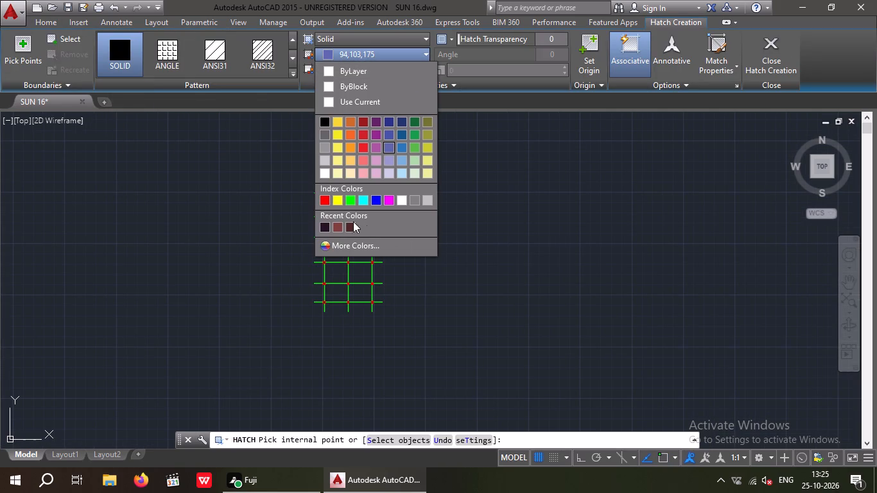
click(324, 198)
scroll(319, 309, up, 2)
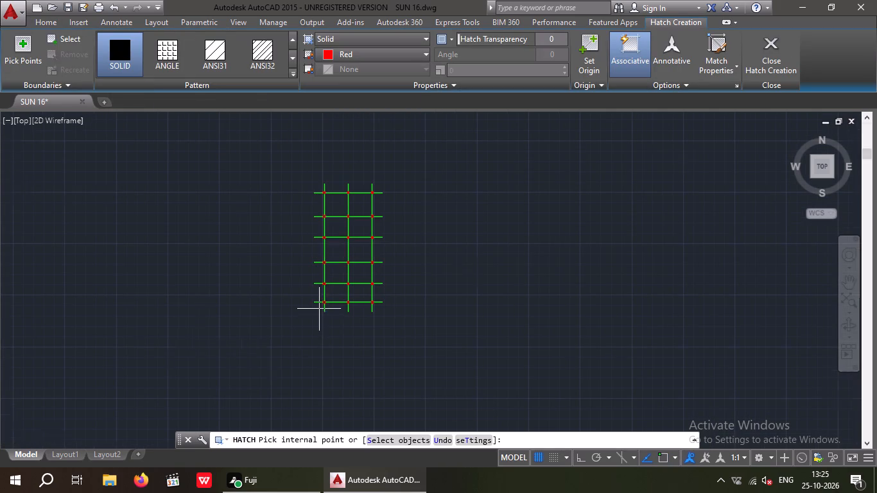
scroll(319, 309, up, 3)
click(366, 250)
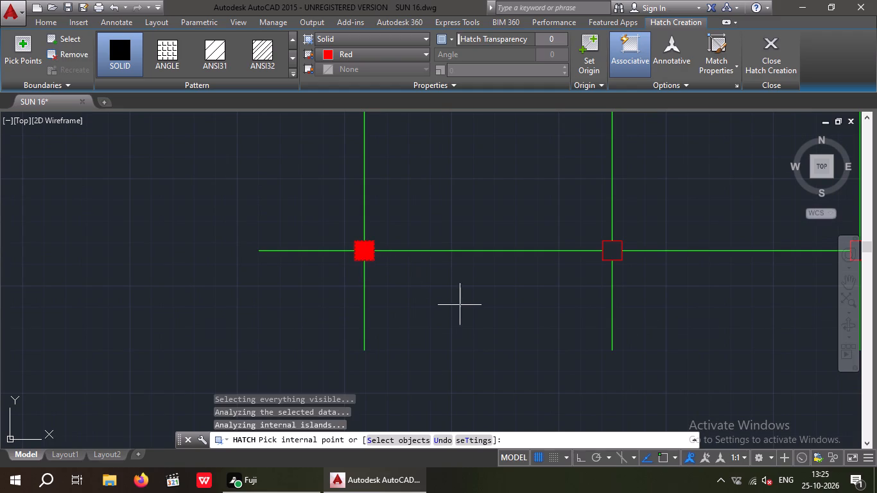
middle_drag(463, 310, 205, 331)
click(352, 274)
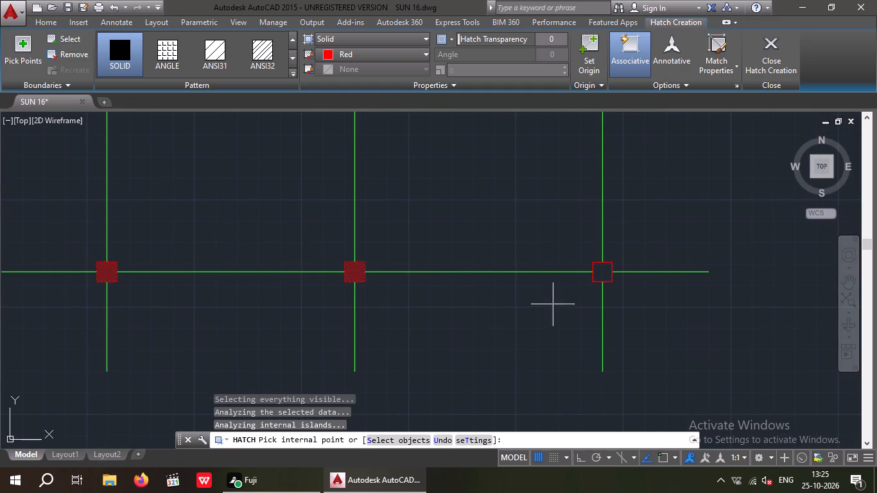
drag(603, 273, 592, 279)
Fill the three column squares on the fifth horizontal centre line from the top with the solid red hatch.
middle_drag(498, 325, 448, 465)
scroll(450, 322, down, 2)
scroll(490, 275, up, 3)
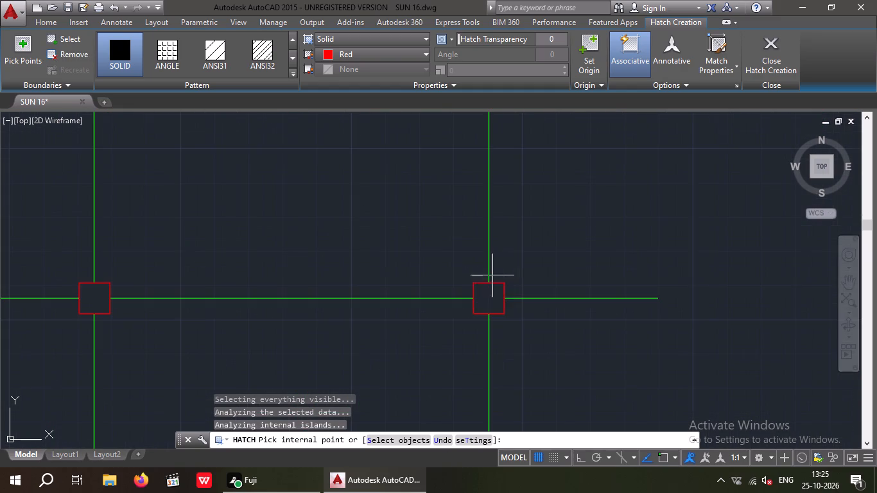
click(494, 300)
scroll(478, 304, down, 2)
click(325, 304)
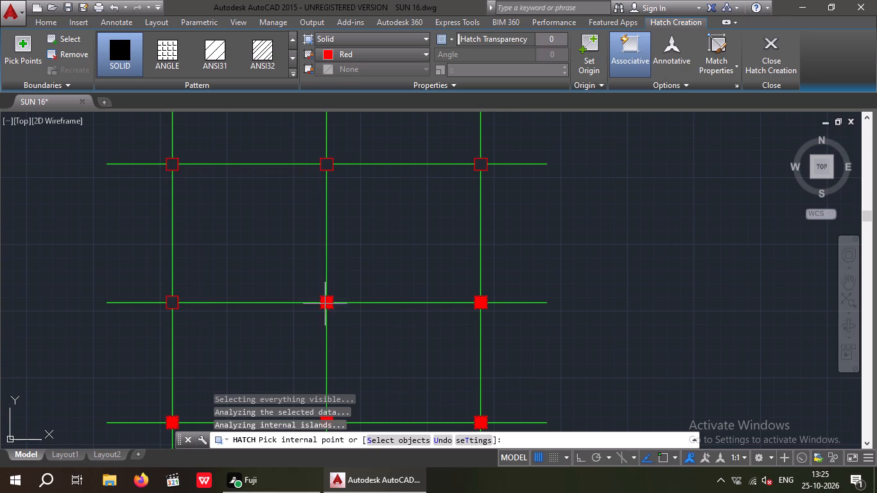
click(171, 300)
Fill the three column squares on the fourth horizontal centre line from the top with the solid red hatch.
middle_drag(281, 225, 287, 254)
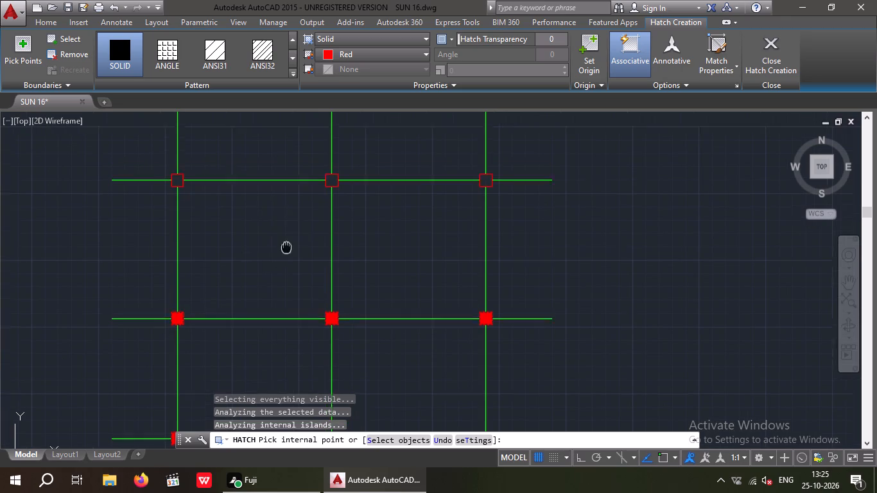
middle_drag(287, 254, 284, 334)
click(177, 270)
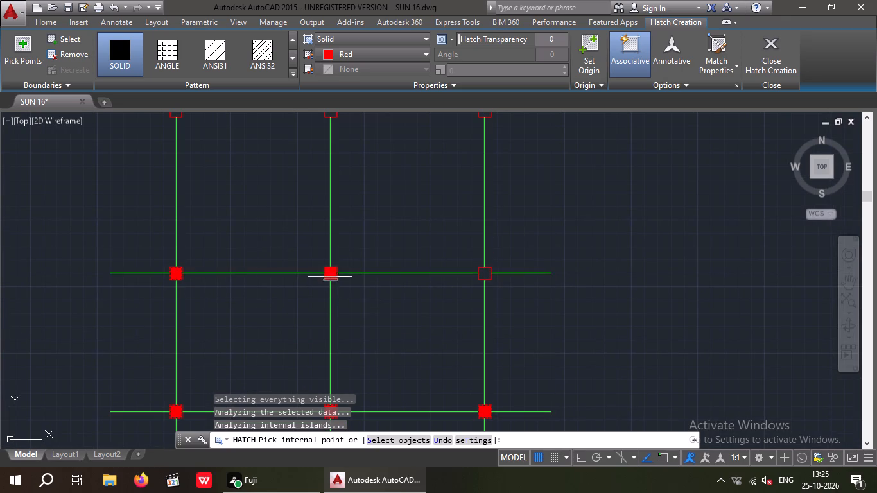
click(330, 272)
click(487, 275)
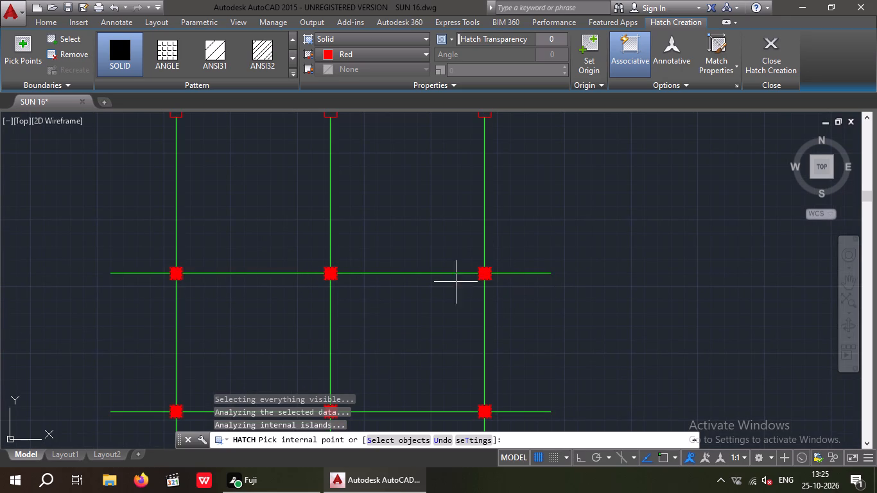
Fill the three column squares on the third horizontal centre line from the top with the solid red hatch.
middle_drag(379, 159, 307, 379)
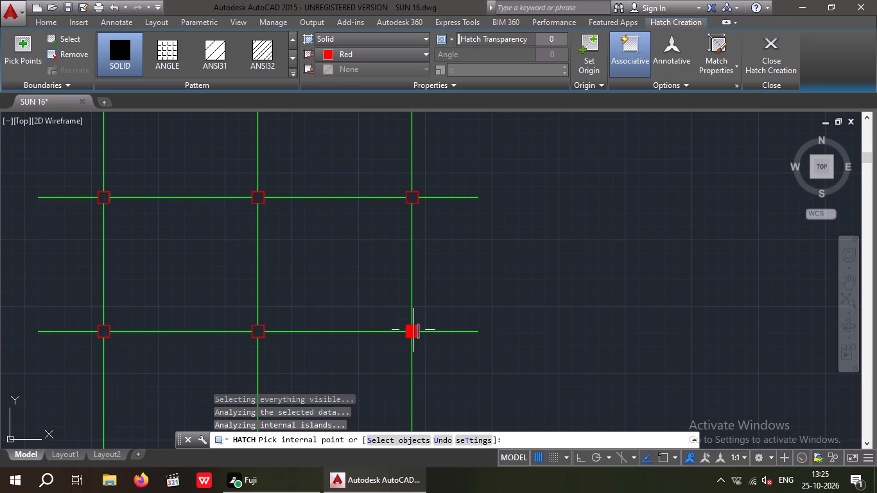
click(413, 330)
click(256, 330)
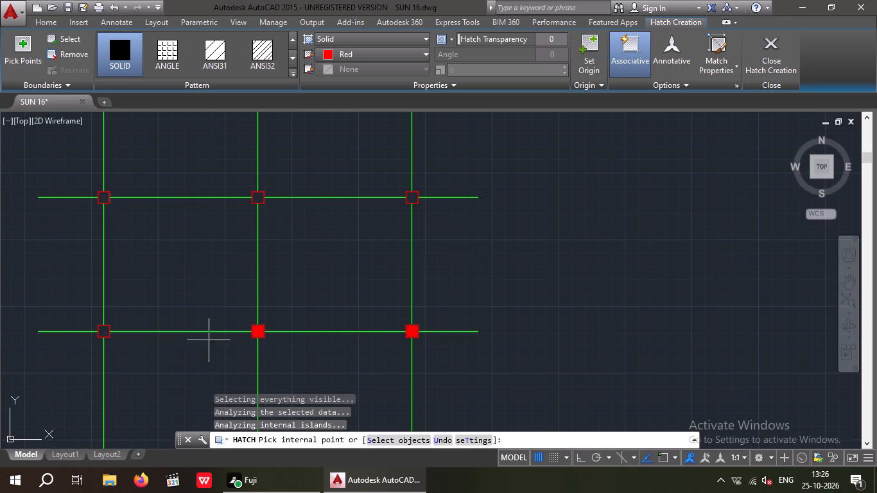
click(105, 331)
Fill the three column squares on the second horizontal centre line from the top with the solid red hatch.
scroll(173, 262, down, 3)
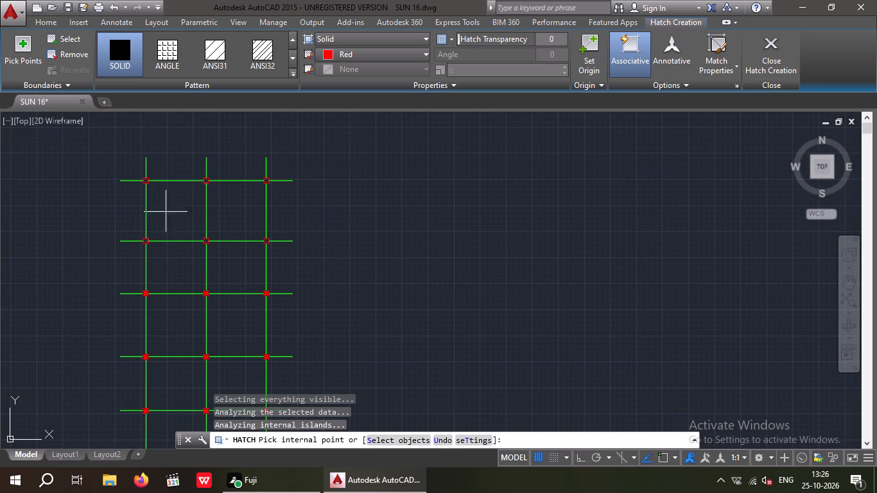
scroll(149, 230, up, 3)
click(135, 272)
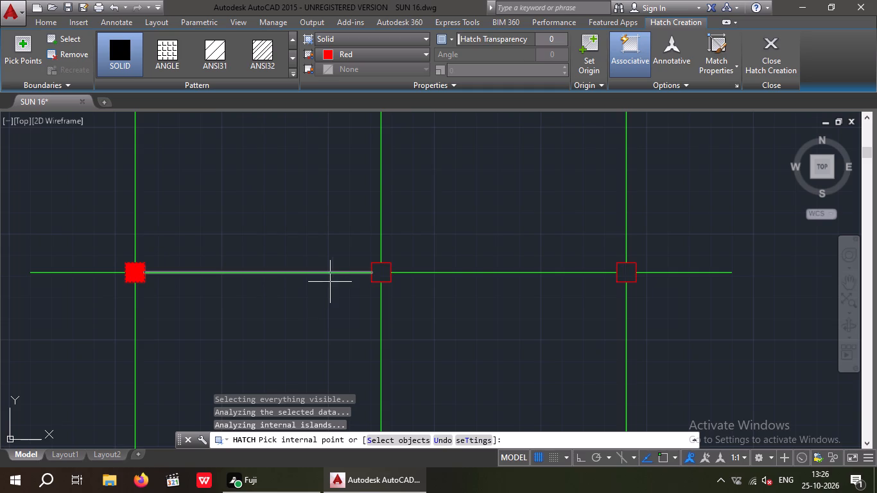
click(383, 272)
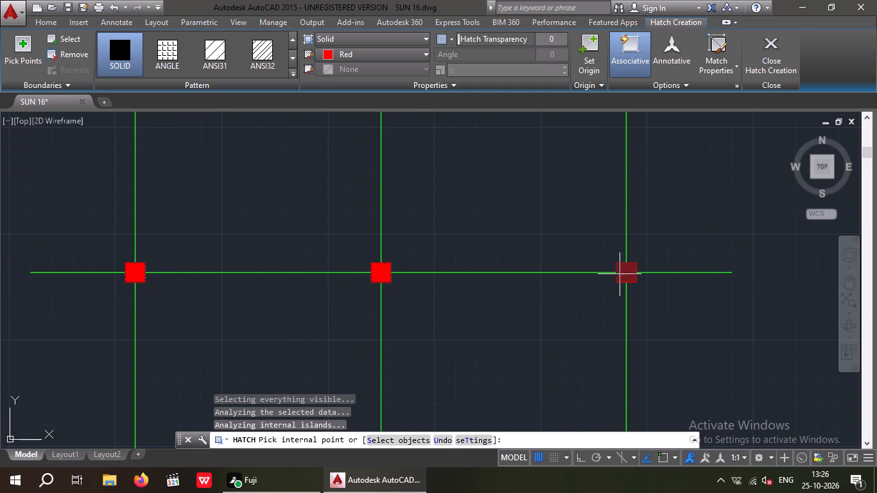
click(626, 272)
Fill the three column squares on the top horizontal centre line with the solid red hatch and end the Hatch command.
middle_drag(540, 234, 476, 343)
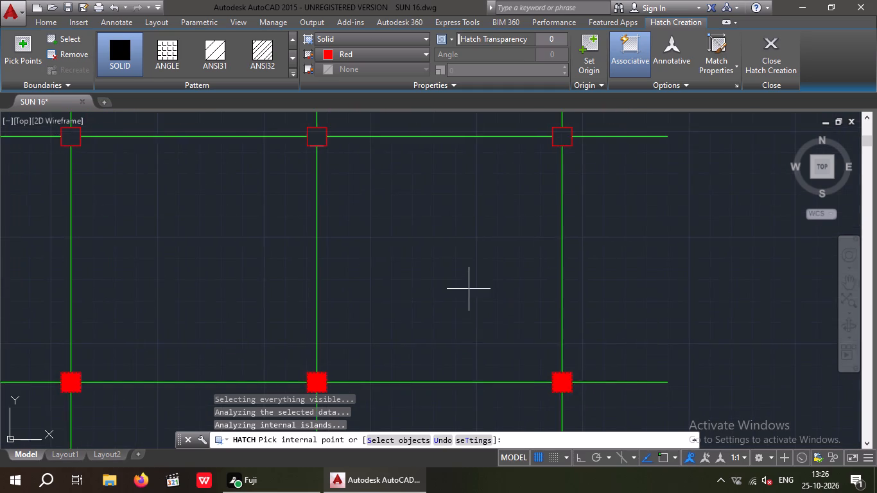
scroll(469, 284, down, 2)
scroll(513, 220, up, 3)
click(488, 242)
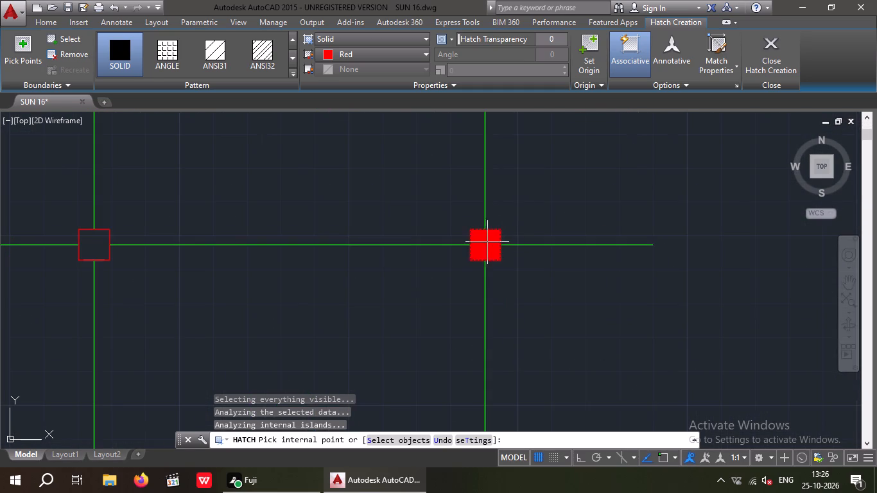
scroll(486, 242, down, 2)
click(335, 241)
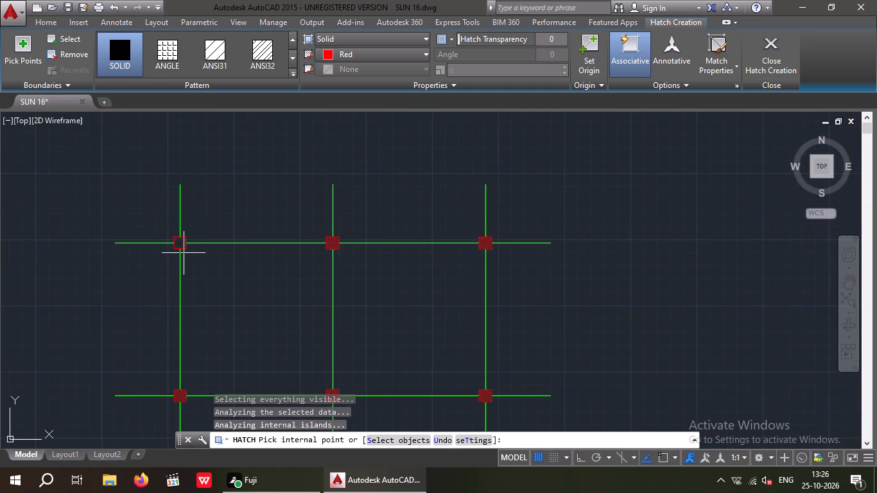
click(184, 243)
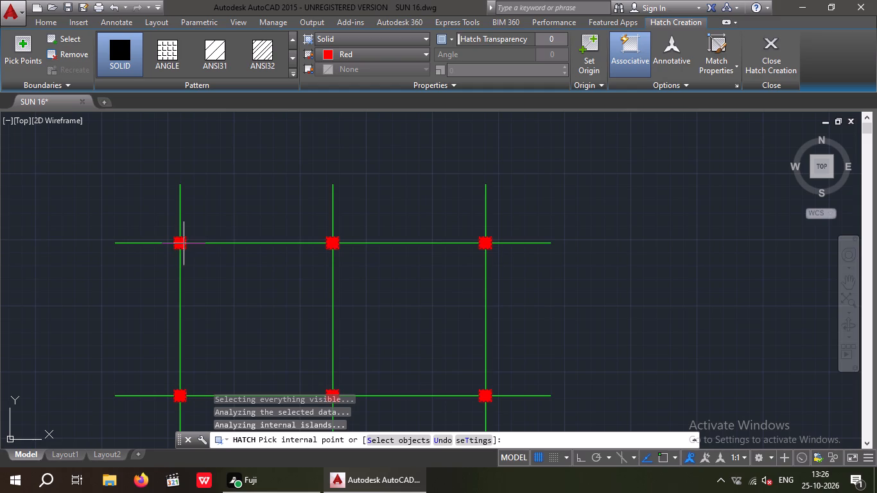
key(Escape)
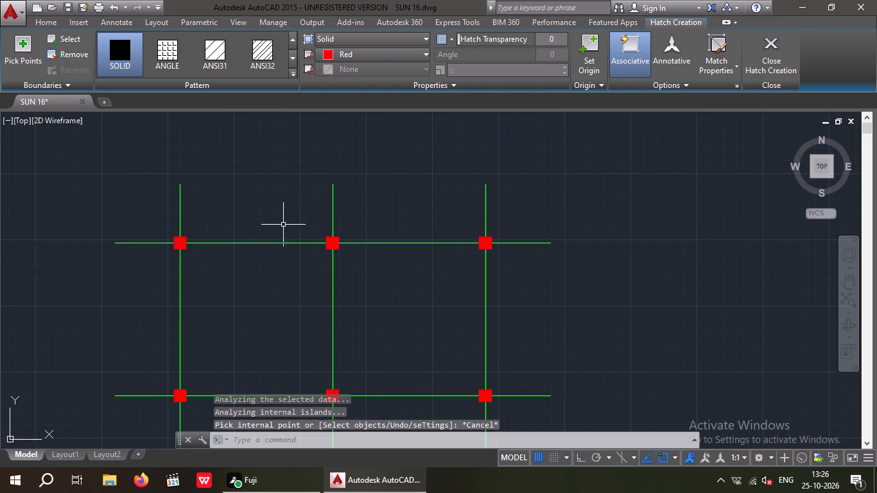
key(Escape)
Save the SUN 16 drawing.
key(ctrl+s)
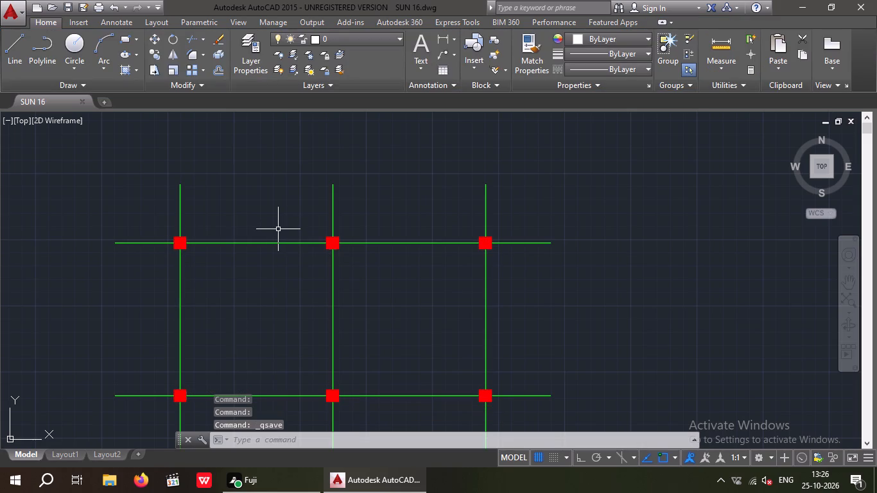
key(ctrl+s)
Move the whole column grid horizontally with Ortho on, about 156'-5" at 180°, to sit just right of the floor plan.
scroll(216, 331, down, 4)
middle_drag(270, 302, 319, 127)
middle_drag(297, 205, 297, 294)
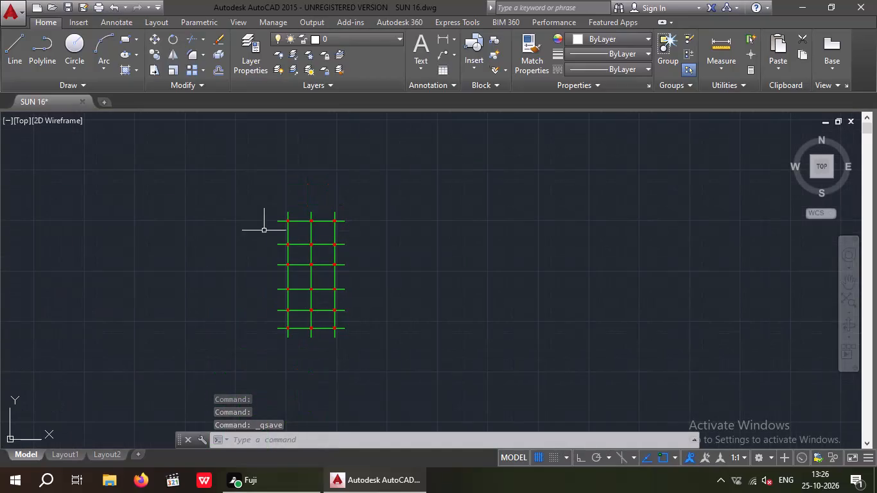
drag(258, 183, 331, 224)
click(394, 379)
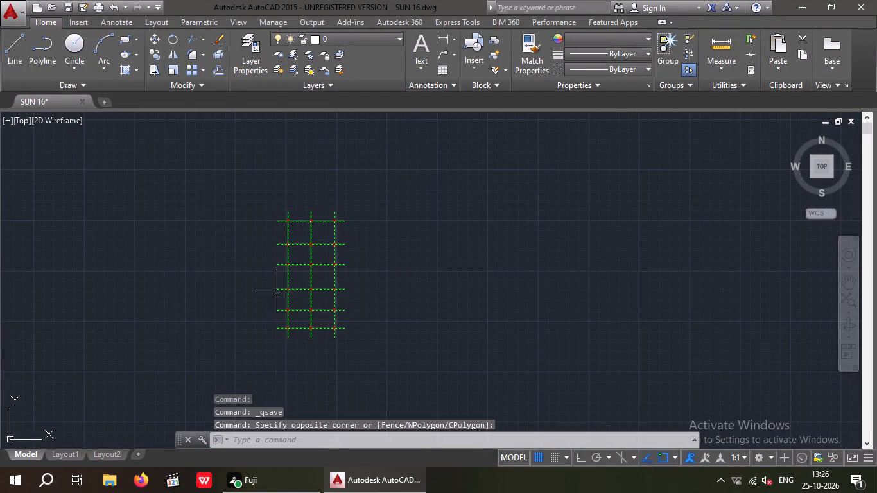
click(155, 37)
scroll(236, 180, up, 2)
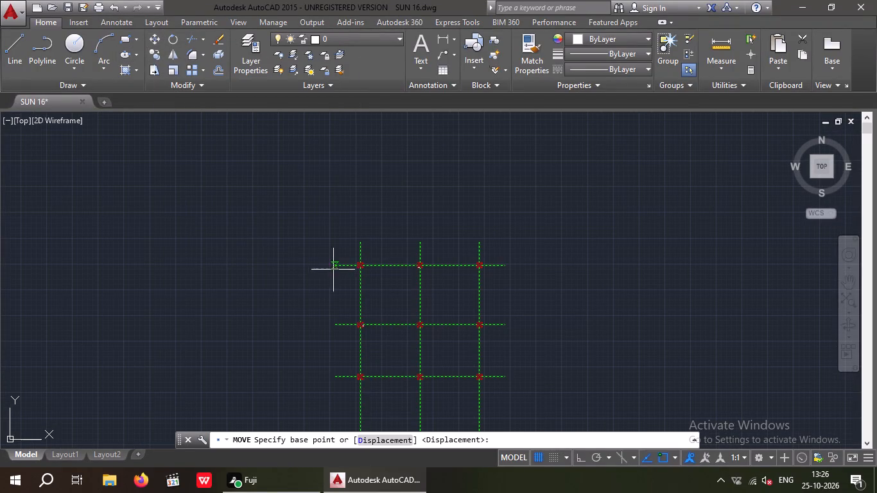
drag(333, 265, 304, 268)
middle_drag(239, 259, 360, 230)
scroll(343, 223, down, 2)
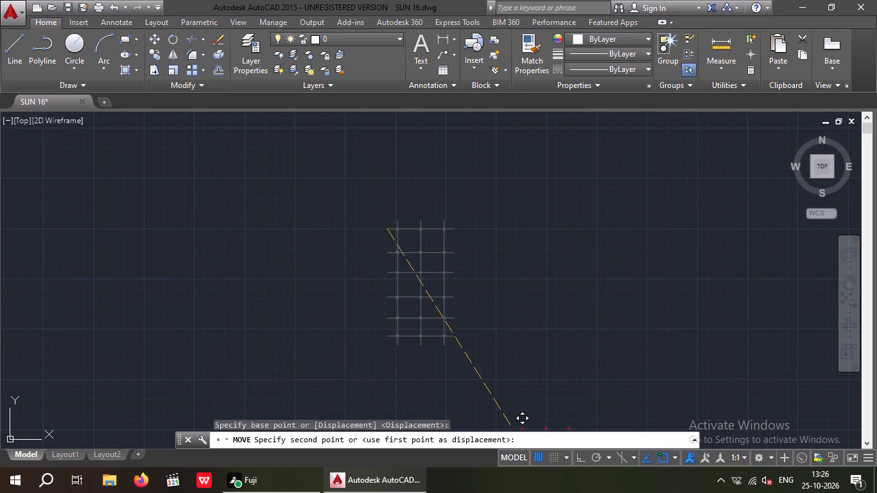
drag(580, 459, 559, 450)
middle_drag(191, 219, 372, 210)
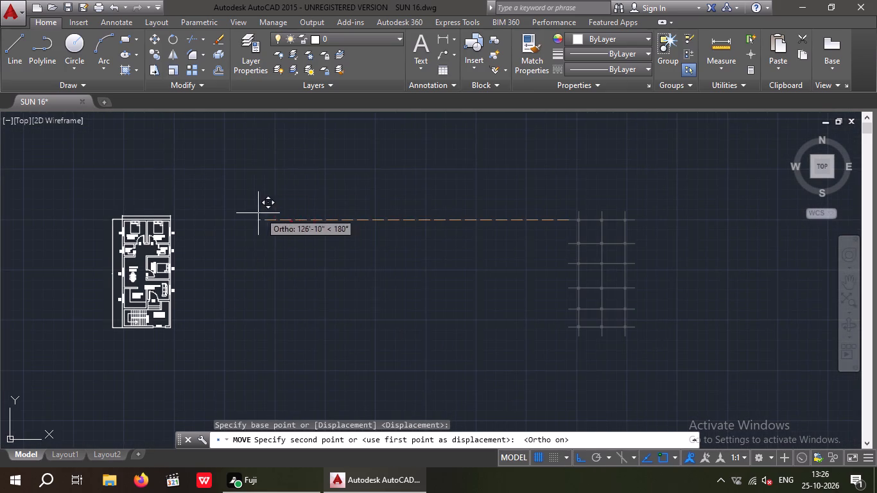
scroll(217, 223, up, 2)
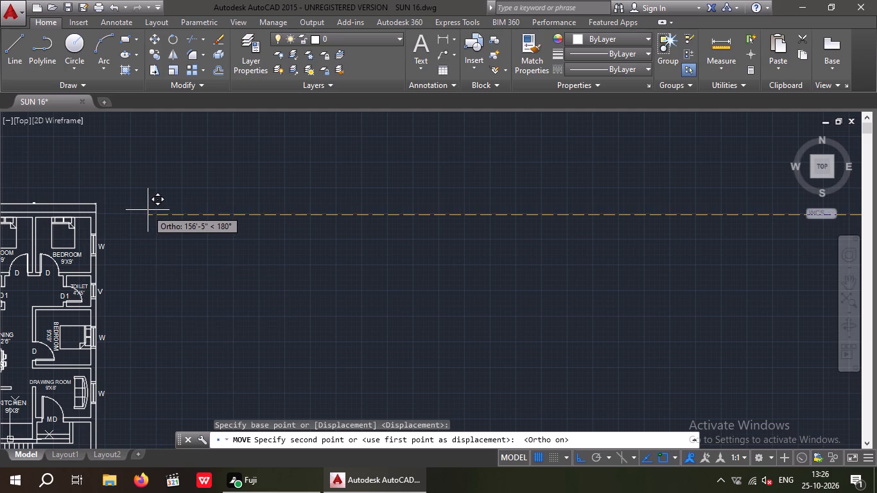
click(148, 210)
middle_drag(370, 246, 370, 191)
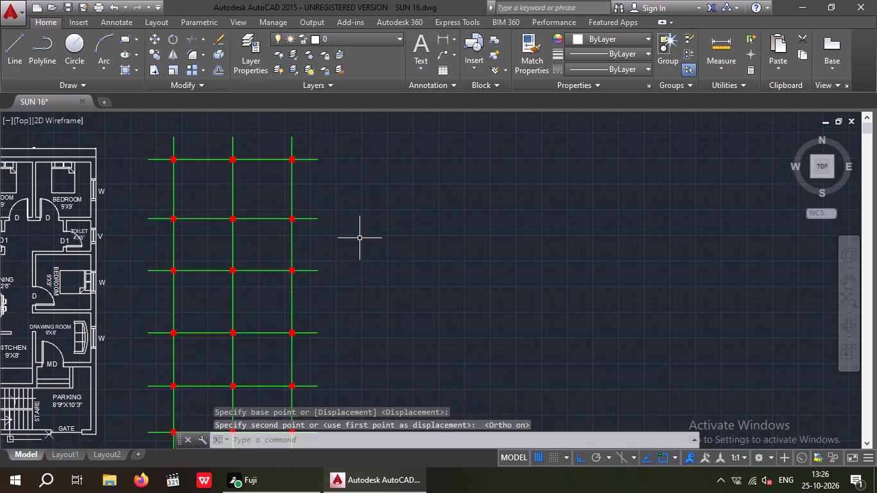
scroll(360, 238, down, 2)
middle_drag(371, 271, 376, 254)
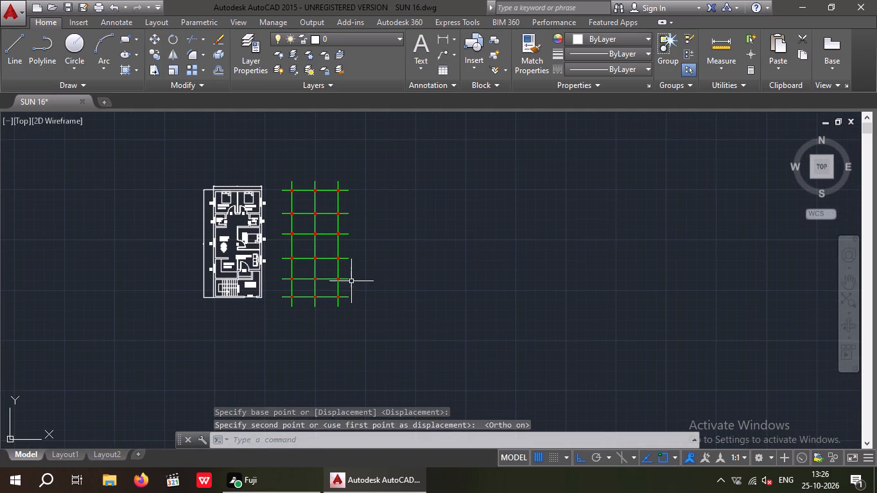
key(Escape)
key(Escape)
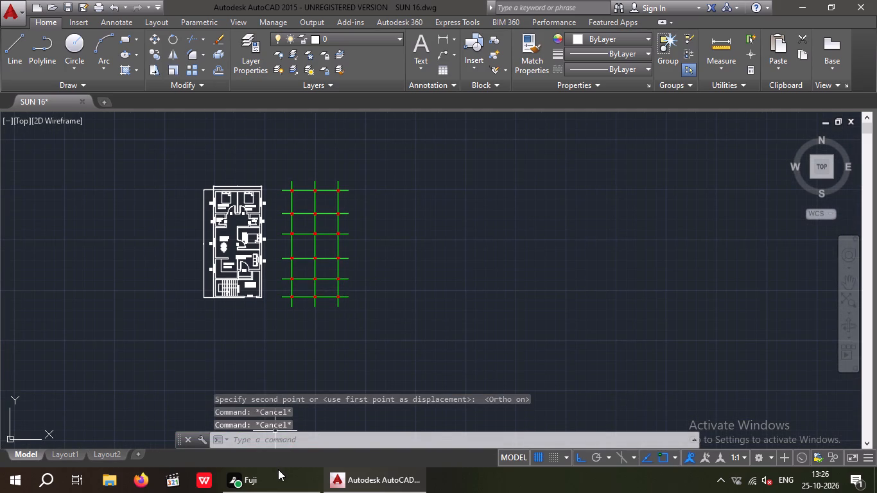
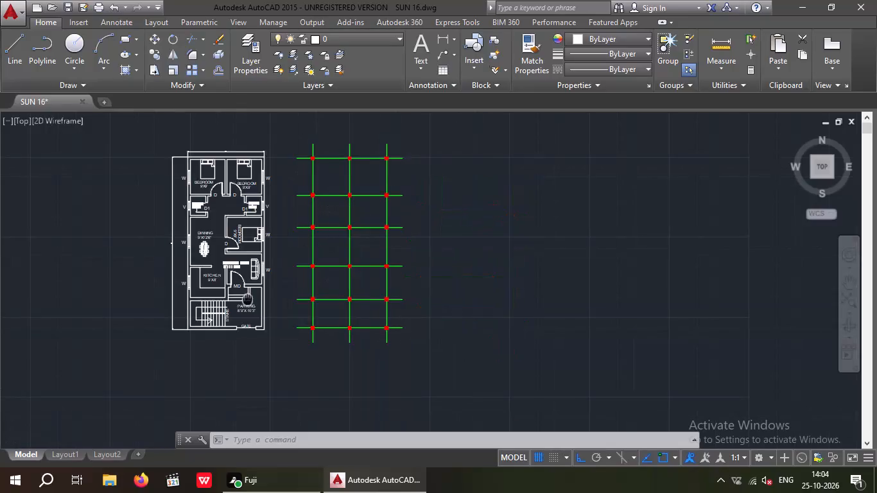
Copy the entire floor plan with its dimensions horizontally to the empty area beyond the green centre-line grid.
scroll(444, 307, down, 2)
middle_drag(566, 341, 485, 300)
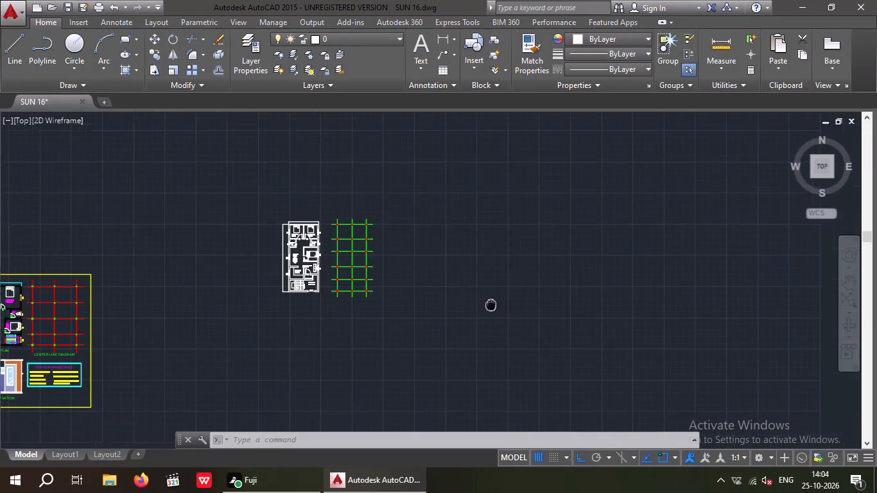
middle_drag(485, 300, 438, 272)
middle_drag(441, 281, 446, 295)
scroll(275, 238, up, 1)
middle_drag(295, 264, 395, 299)
scroll(353, 256, up, 2)
middle_drag(370, 270, 431, 292)
middle_drag(378, 285, 443, 316)
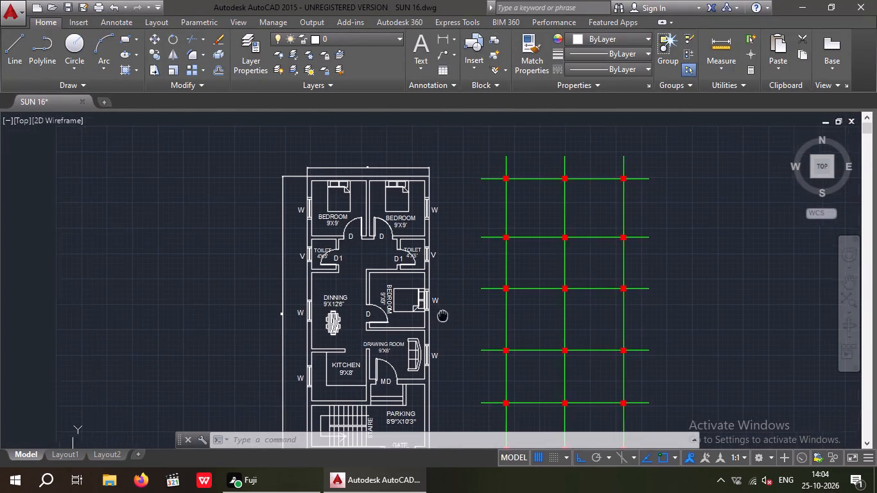
middle_drag(443, 316, 444, 317)
drag(265, 148, 309, 161)
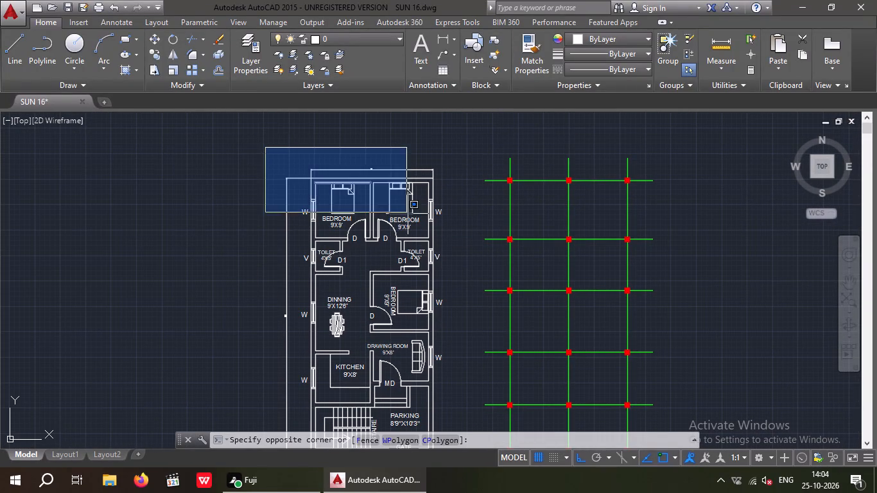
middle_drag(439, 277, 414, 177)
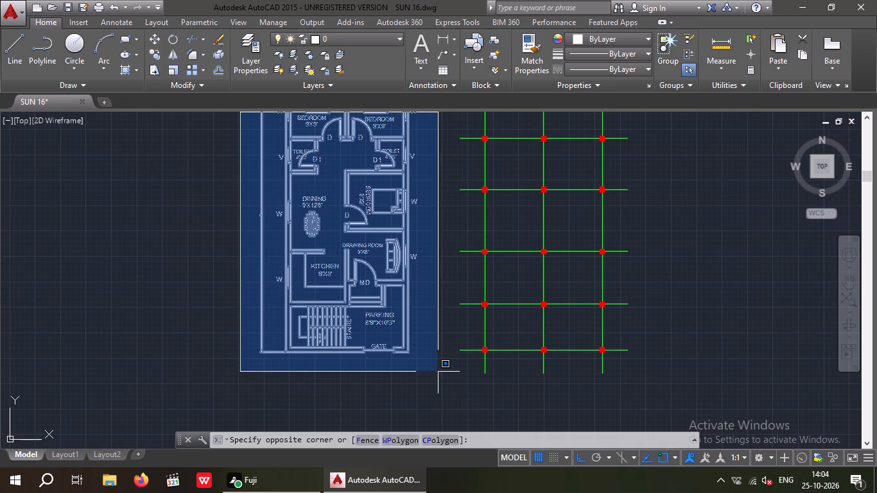
click(435, 372)
middle_drag(435, 370, 451, 429)
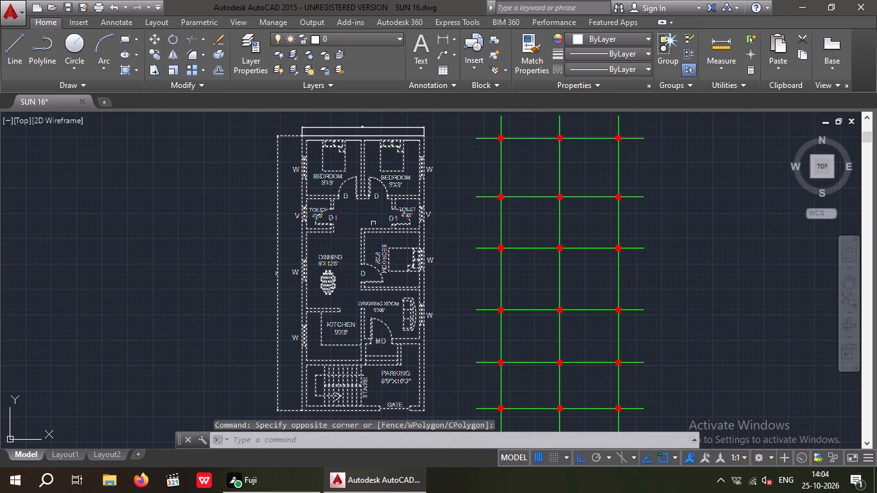
middle_drag(274, 182, 277, 255)
drag(234, 134, 277, 151)
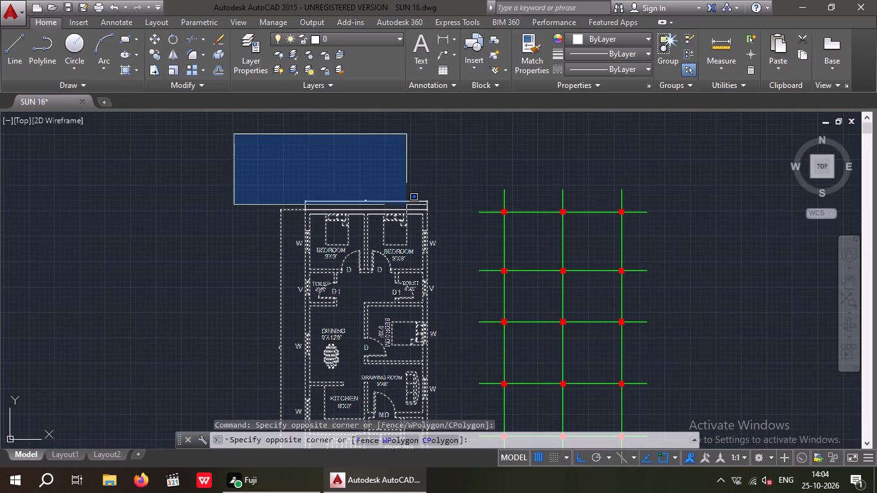
click(457, 352)
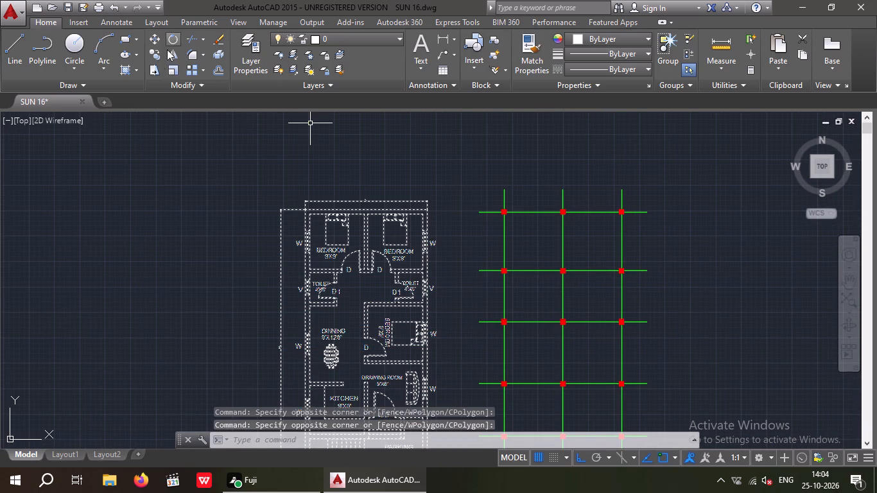
click(153, 53)
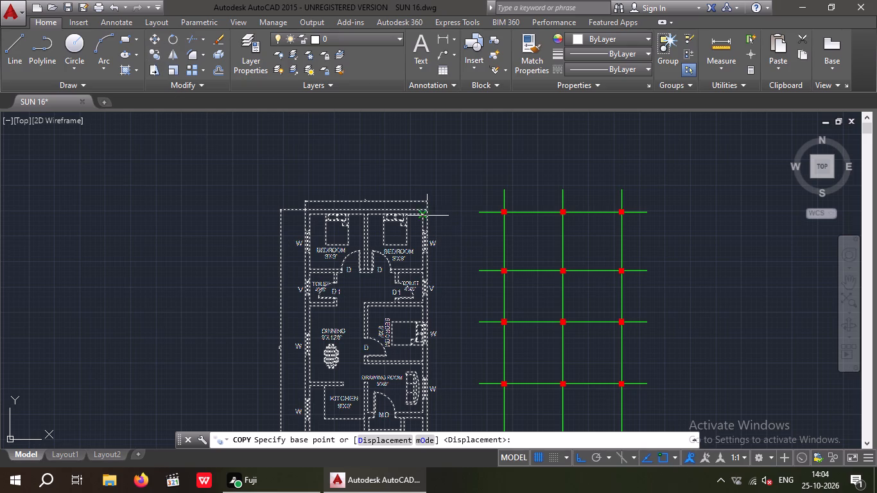
drag(429, 211, 453, 213)
middle_drag(661, 233, 74, 157)
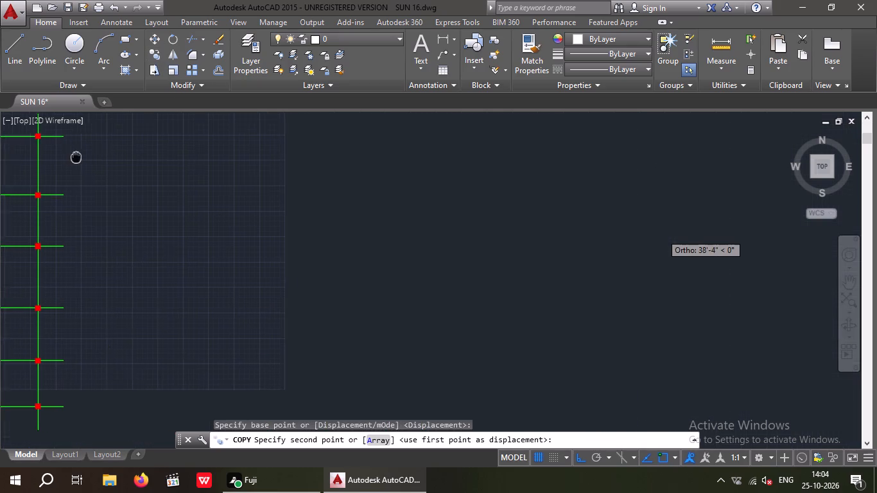
middle_drag(74, 157, 74, 157)
middle_drag(469, 168, 100, 142)
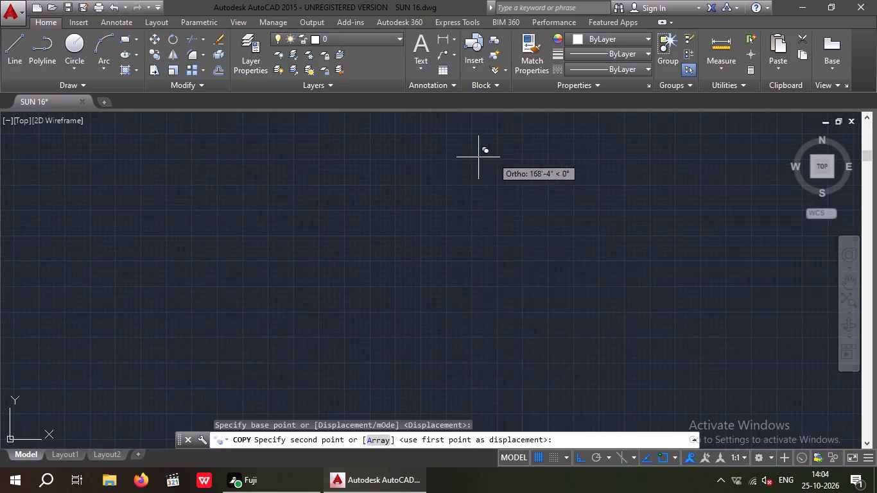
click(541, 168)
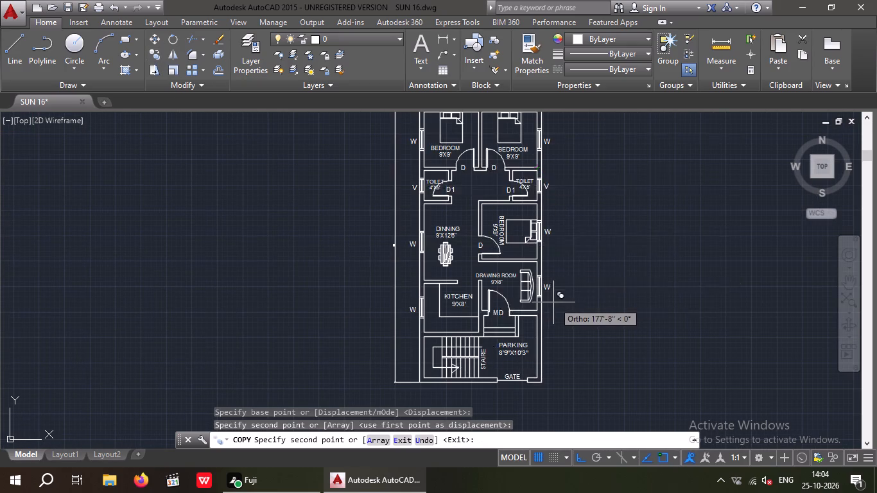
key(Escape)
key(Escape)
Delete the overall width and overall length dimensions from the copied floor plan.
middle_drag(555, 272, 485, 327)
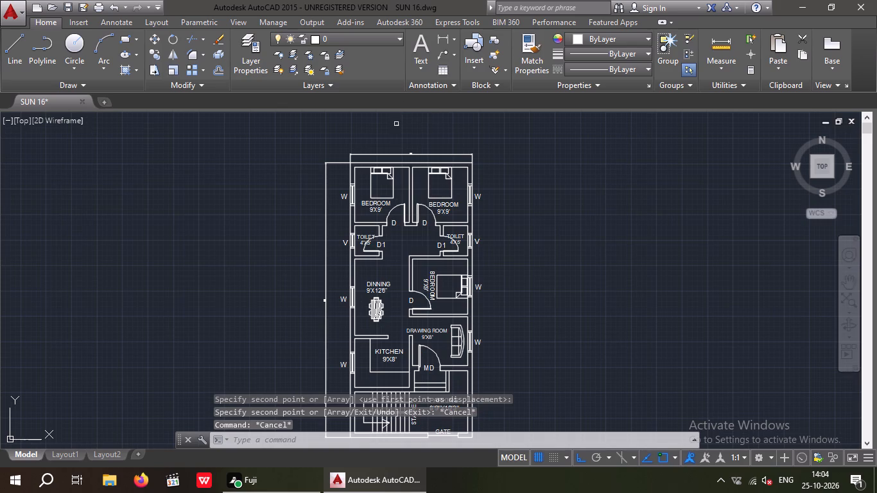
scroll(385, 136, up, 5)
drag(483, 257, 424, 196)
click(419, 192)
scroll(420, 187, down, 3)
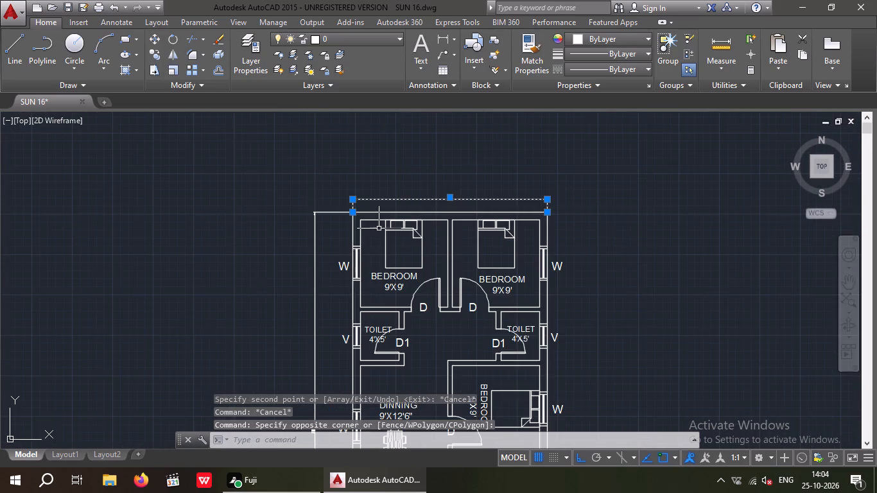
middle_drag(347, 279, 369, 153)
scroll(357, 307, up, 2)
drag(331, 264, 258, 311)
click(229, 315)
key(Delete)
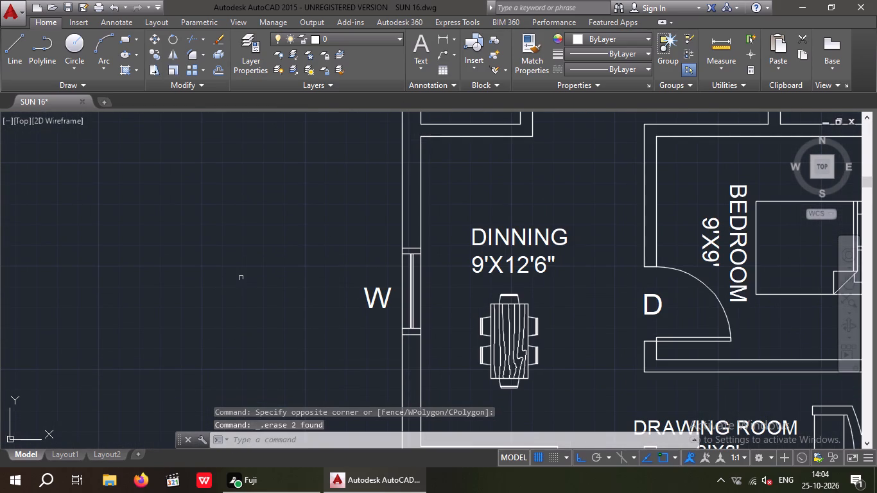
Delete the three W labels and the V label along the copied plan's left exterior wall.
scroll(321, 241, down, 4)
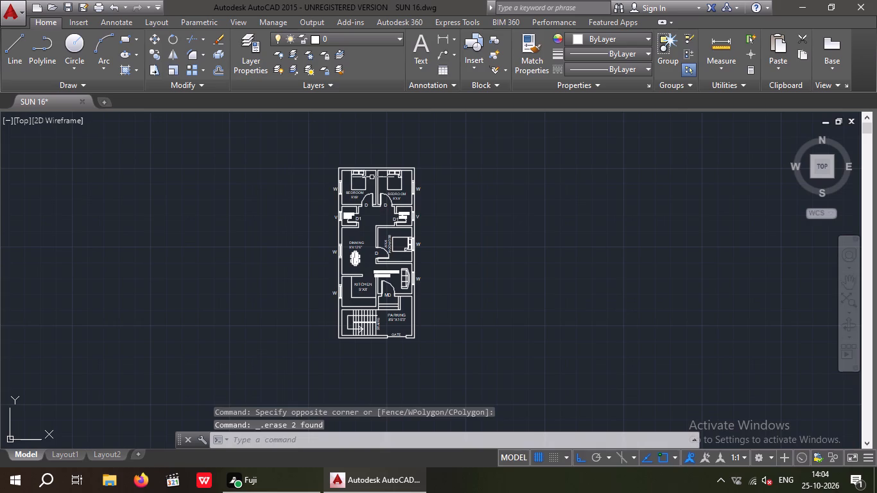
scroll(328, 191, up, 4)
drag(358, 205, 349, 189)
click(336, 160)
scroll(337, 200, down, 3)
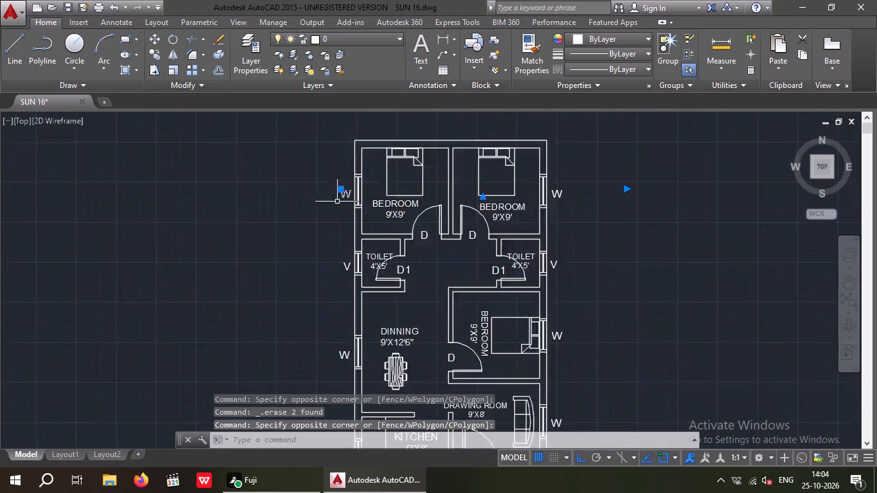
scroll(345, 241, up, 4)
drag(336, 288, 323, 265)
click(310, 214)
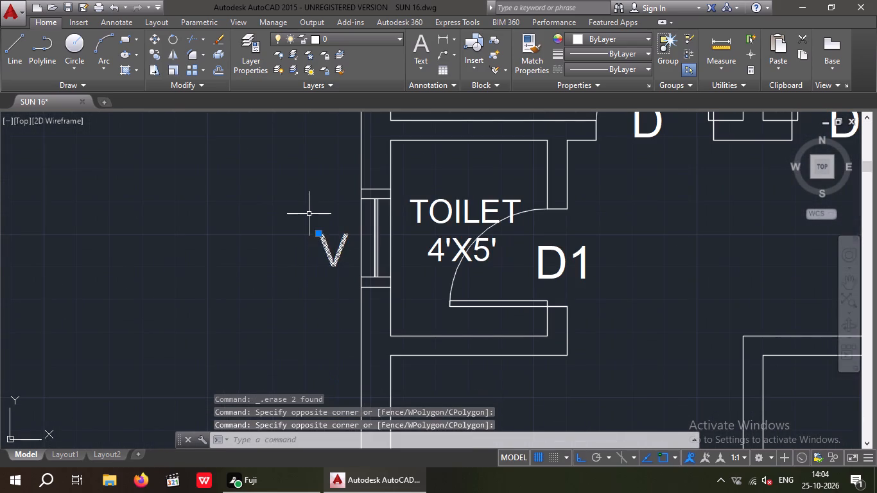
scroll(309, 208, down, 5)
scroll(315, 243, up, 5)
drag(274, 309, 236, 268)
click(221, 238)
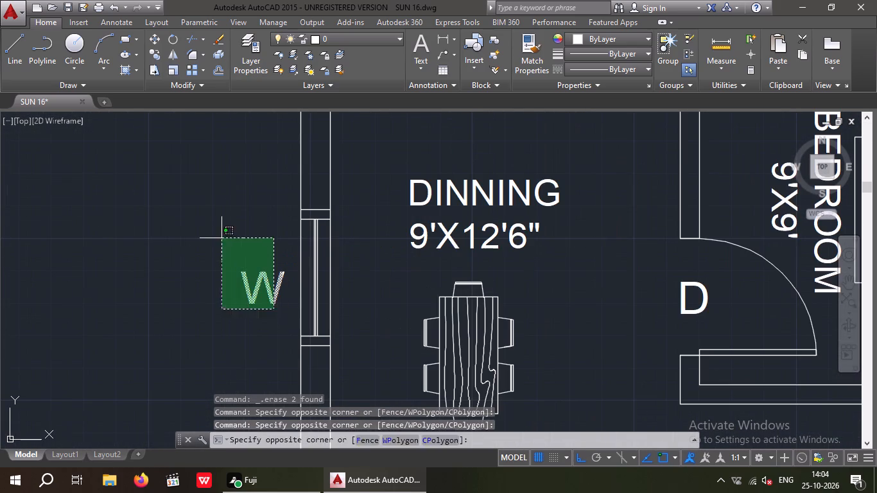
scroll(222, 238, down, 3)
middle_drag(240, 319, 316, 220)
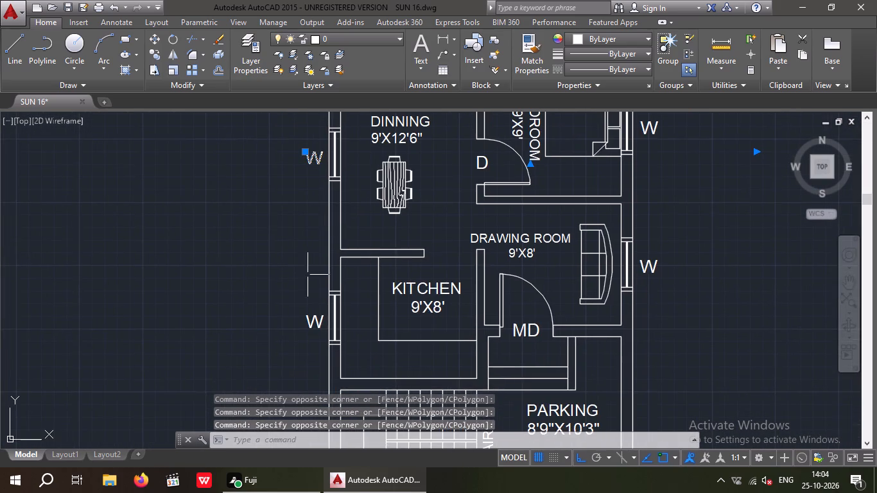
scroll(312, 332, up, 3)
drag(328, 336, 285, 286)
click(277, 255)
key(Delete)
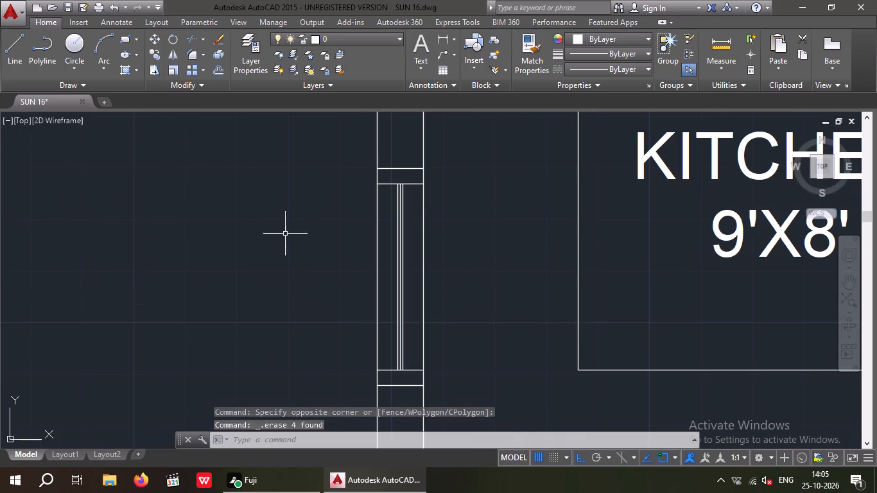
Delete the W labels outside the drawing room and the middle bedroom on the copied plan's right exterior wall.
scroll(275, 162, down, 4)
middle_drag(478, 286, 410, 388)
scroll(426, 231, up, 4)
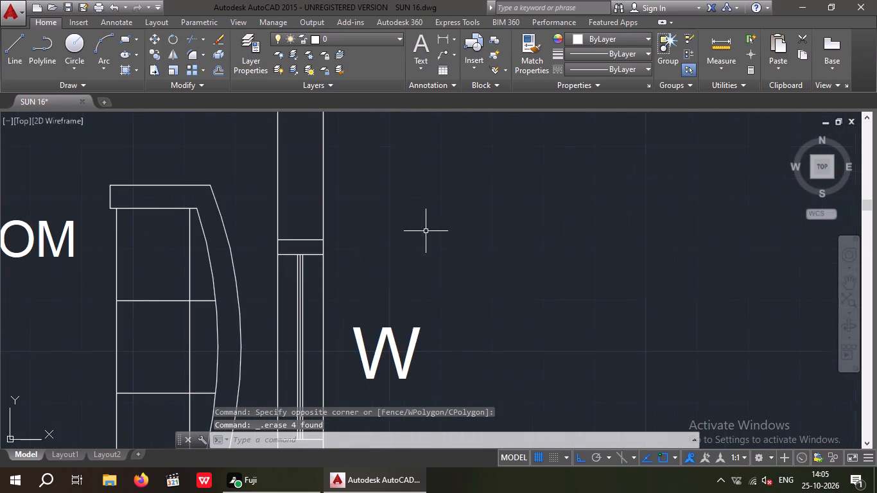
drag(461, 401, 394, 340)
click(384, 278)
key(Delete)
scroll(415, 239, down, 4)
middle_drag(421, 257, 410, 378)
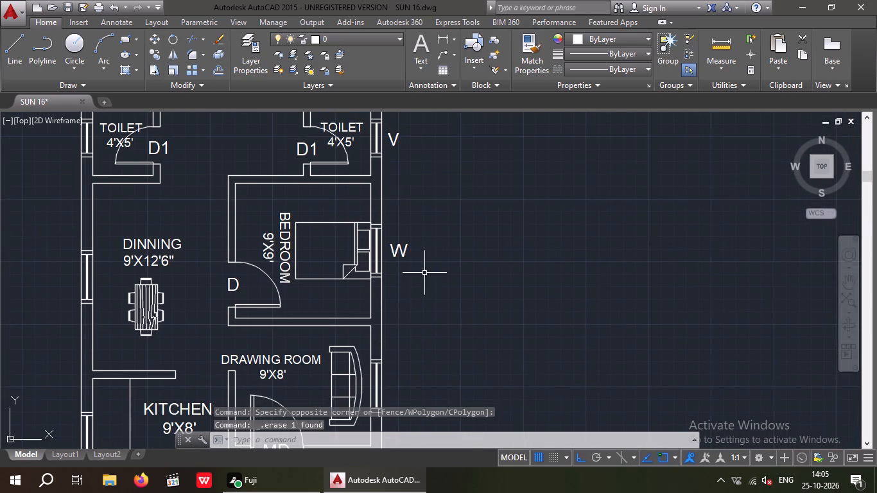
drag(424, 274, 383, 250)
click(395, 212)
key(Delete)
Delete the V label outside the right toilet and the W label outside the upper right bedroom.
scroll(419, 198, down, 1)
middle_drag(421, 211, 406, 364)
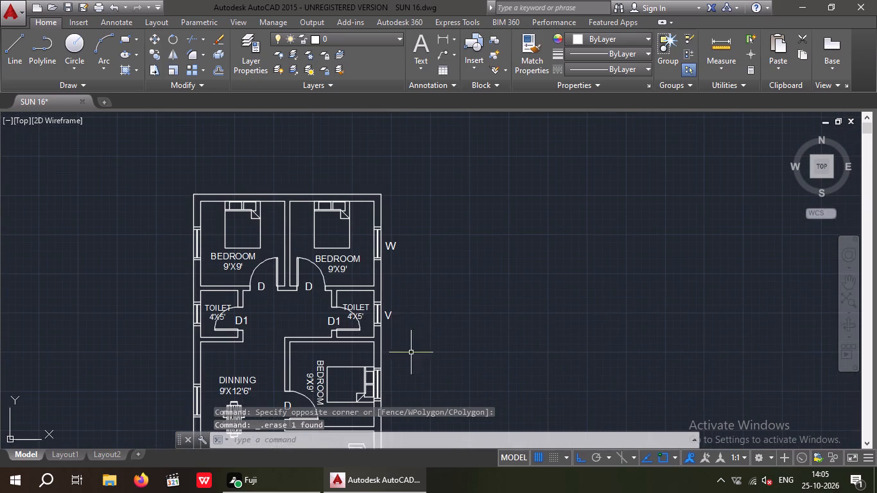
drag(417, 327, 401, 320)
click(388, 294)
key(Delete)
drag(428, 277, 394, 230)
click(388, 221)
key(Delete)
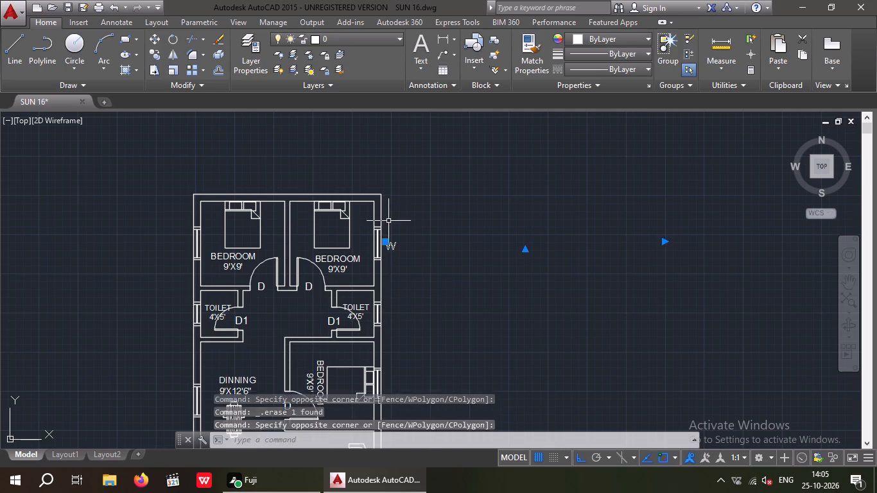
Delete the vertical STAIRE label beside the staircase in the copied plan.
scroll(406, 207, down, 2)
scroll(361, 360, up, 5)
middle_drag(374, 350, 422, 266)
scroll(415, 250, down, 1)
click(422, 275)
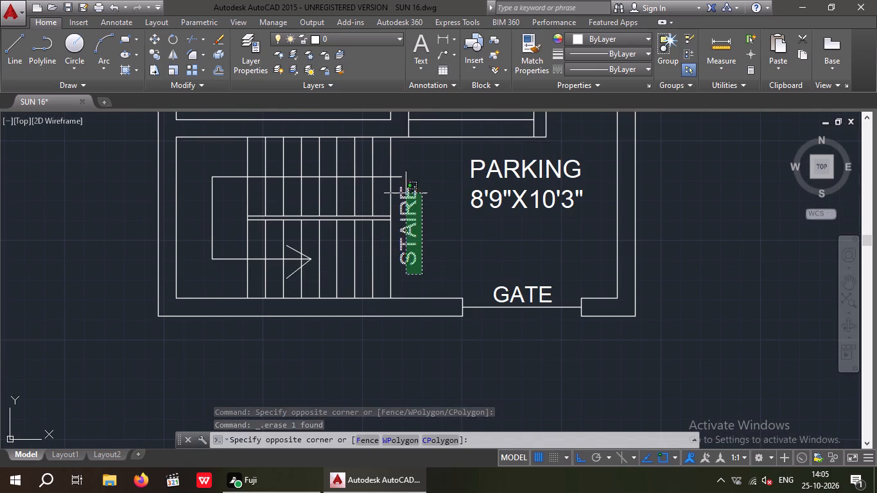
key(Delete)
drag(406, 207, 415, 205)
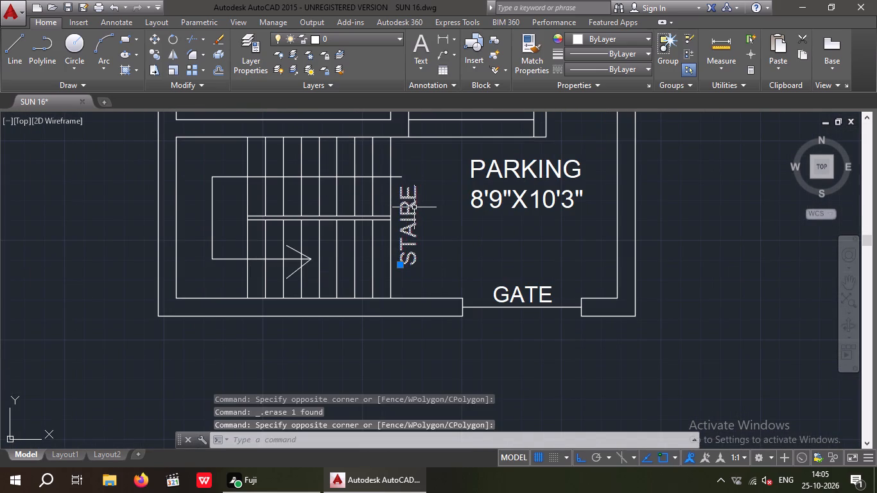
key(Delete)
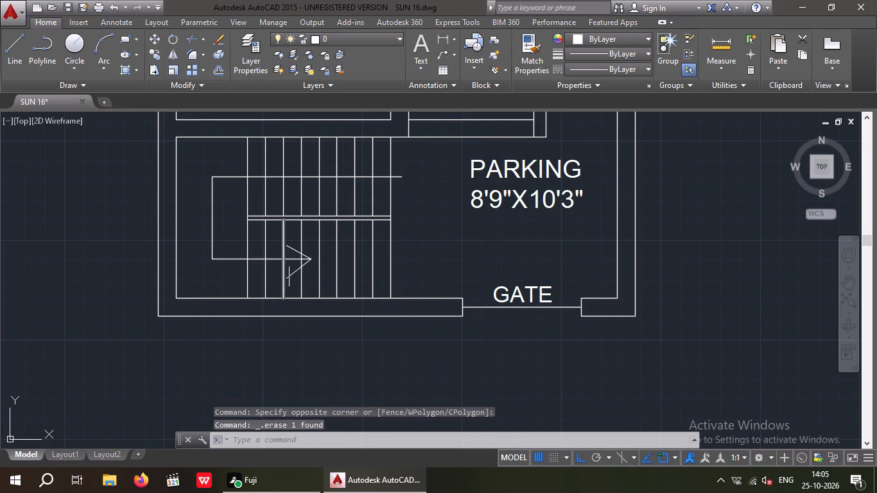
Delete the staircase direction arrow, including its arrowhead and all of its path lines.
scroll(296, 259, up, 4)
drag(400, 298, 391, 277)
click(376, 203)
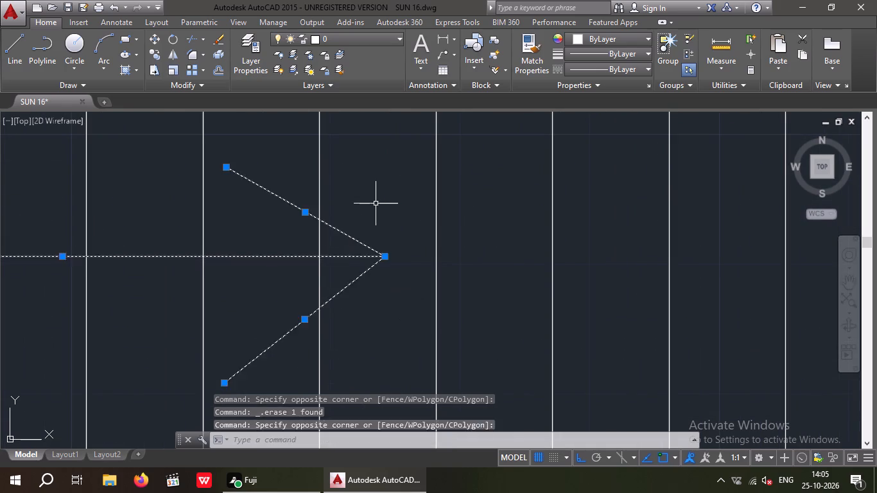
key(Delete)
scroll(372, 227, down, 4)
scroll(281, 150, up, 3)
drag(295, 187, 260, 160)
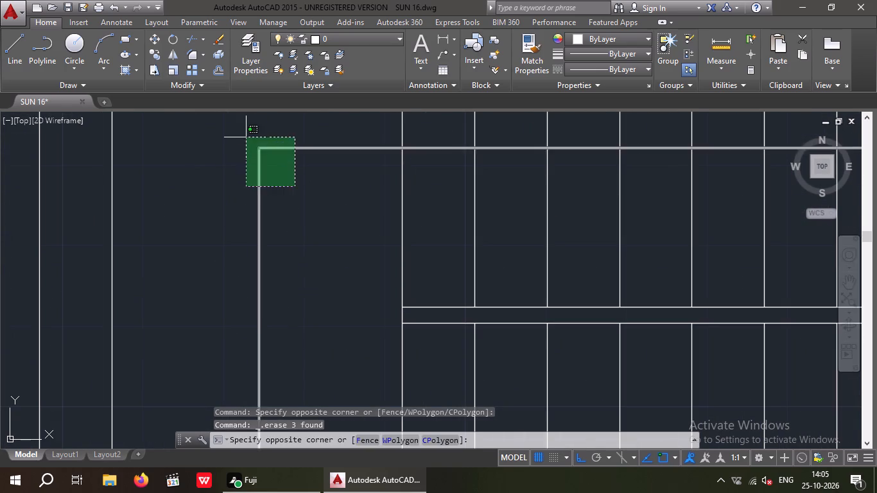
click(245, 136)
key(Delete)
Delete the PARKING label with its size text and the GATE label from the copied plan.
scroll(255, 169, down, 5)
middle_drag(348, 214, 320, 267)
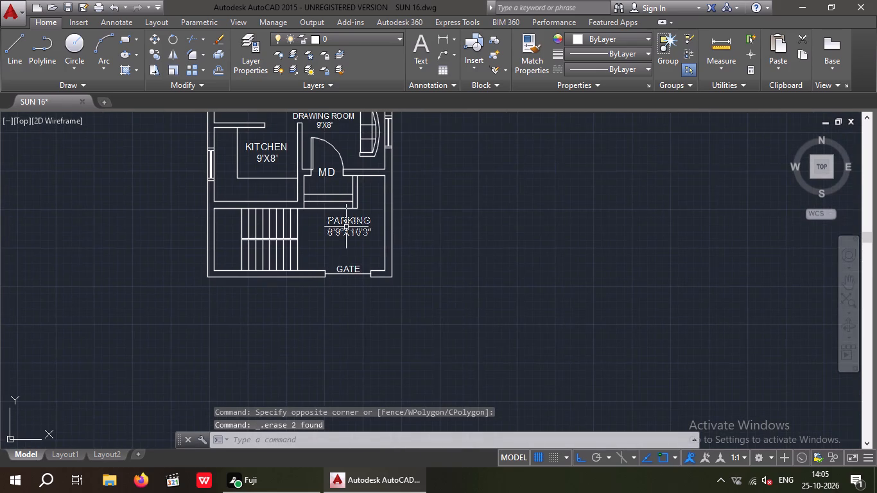
scroll(346, 226, up, 2)
drag(372, 268, 318, 237)
click(290, 202)
key(Delete)
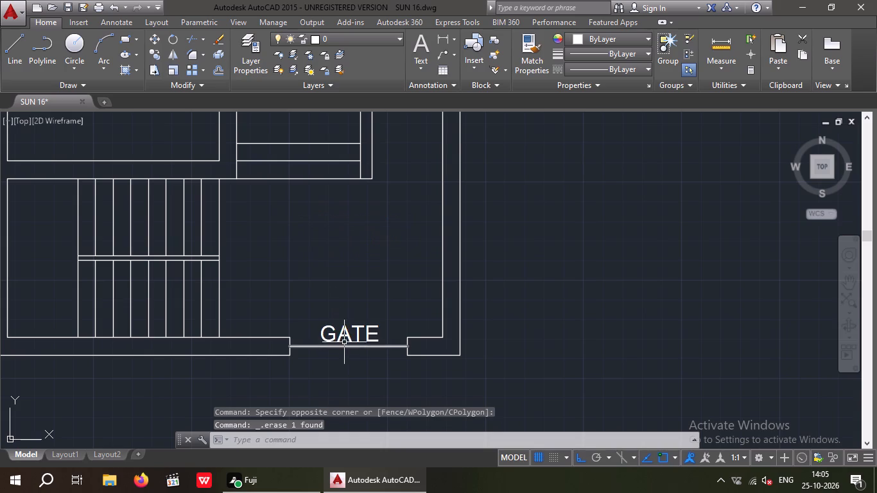
click(343, 336)
key(Delete)
Delete the MD door label and the KITCHEN and DRAWING ROOM labels with their size texts.
scroll(354, 266, down, 1)
middle_drag(357, 275, 354, 397)
scroll(354, 399, down, 1)
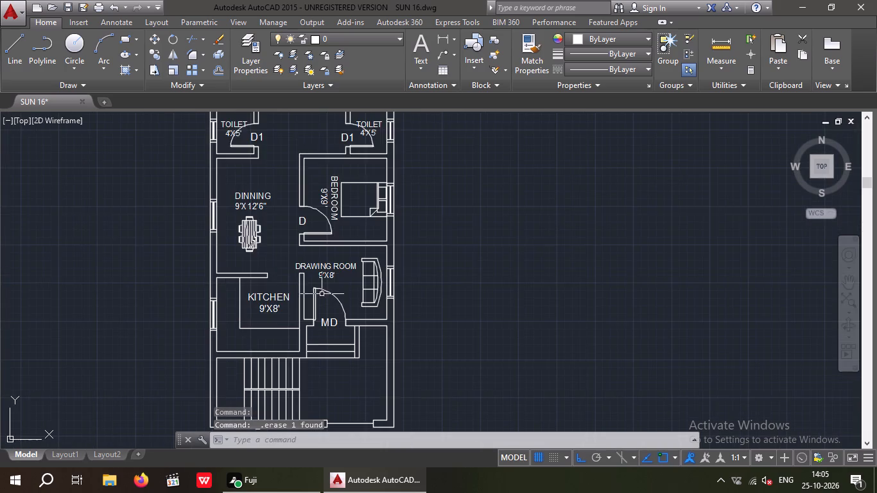
scroll(314, 297, up, 4)
middle_drag(356, 299, 361, 222)
scroll(355, 230, down, 2)
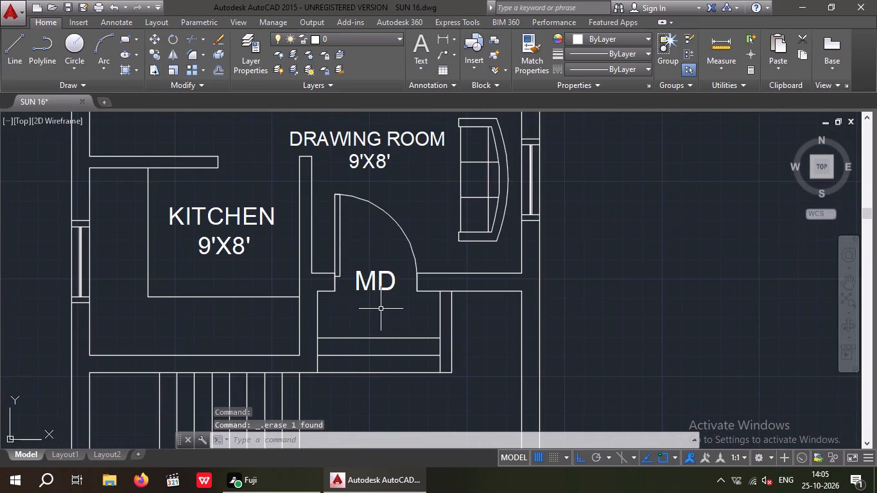
drag(386, 307, 365, 279)
click(359, 254)
key(Delete)
drag(257, 261, 246, 260)
click(223, 230)
key(Delete)
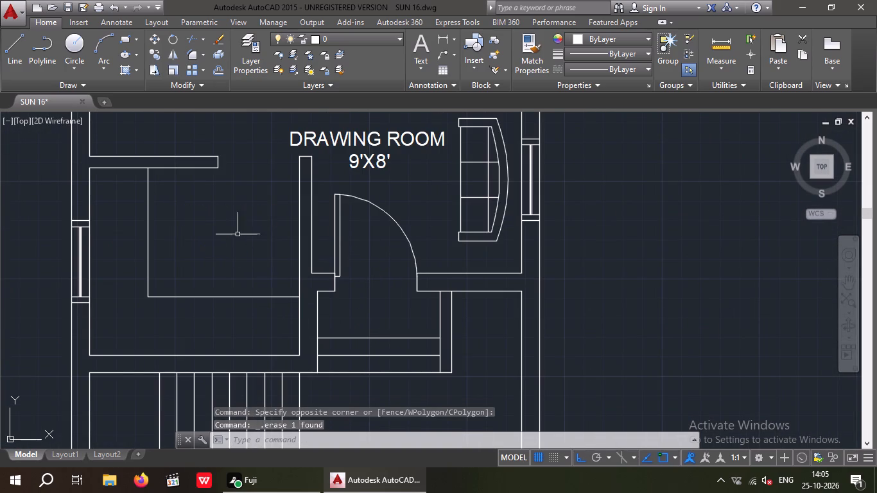
drag(407, 177, 385, 169)
click(352, 130)
key(Delete)
scroll(373, 178, down, 2)
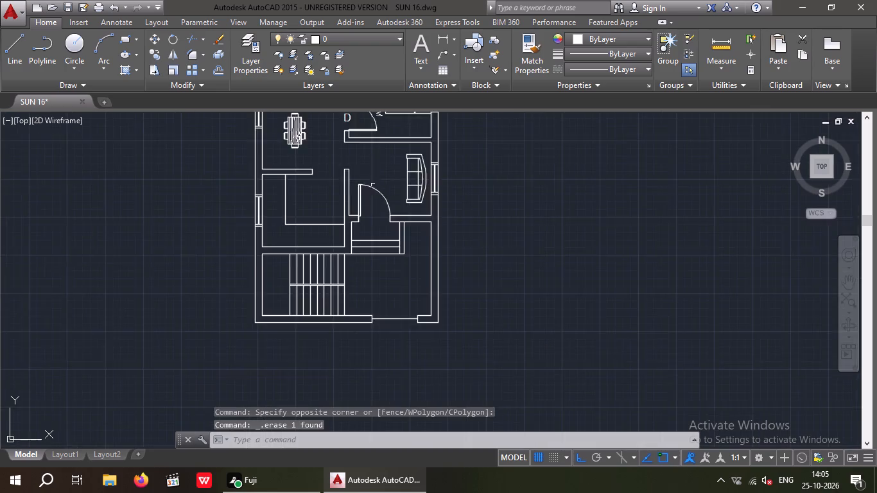
Delete the sofa from the drawing room and the dining table with its chairs from the copied plan.
middle_drag(373, 203, 362, 290)
scroll(399, 282, up, 3)
drag(439, 323, 415, 291)
click(401, 266)
key(Delete)
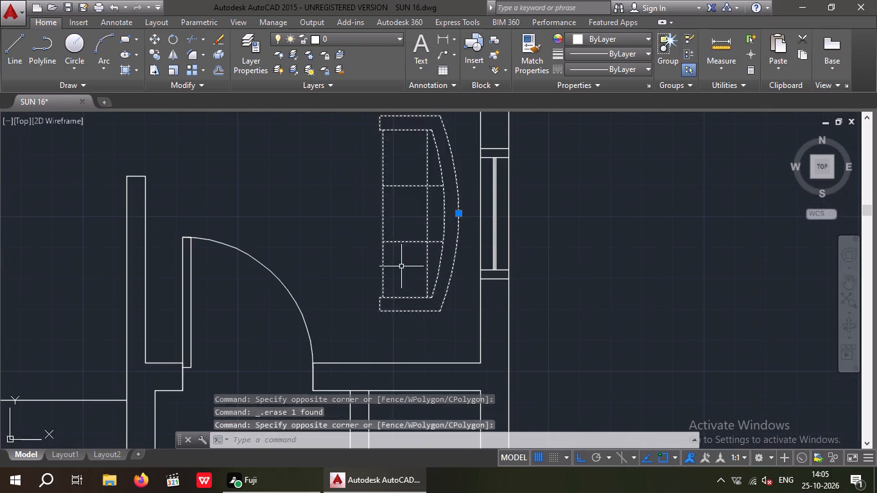
scroll(392, 254, down, 1)
middle_drag(402, 298, 431, 347)
middle_drag(283, 244, 397, 309)
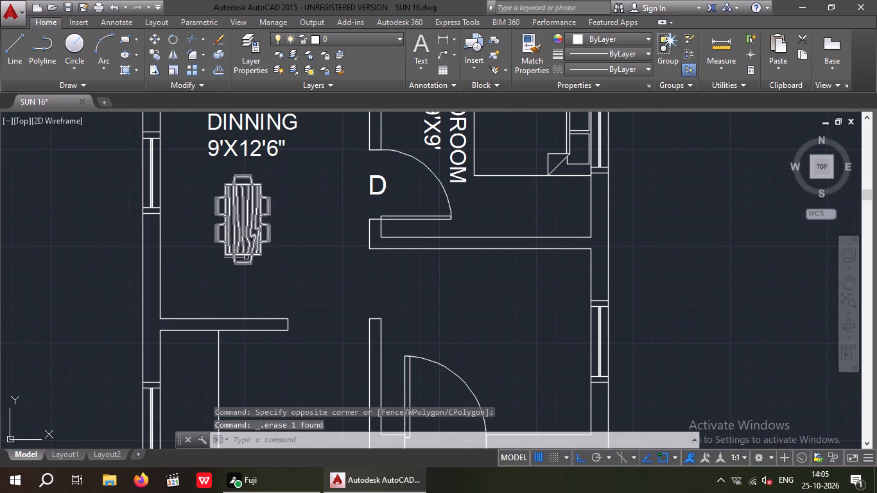
drag(279, 266, 259, 224)
click(249, 193)
key(Delete)
Delete the DINNING label with its 9'X12'6" size text.
middle_drag(295, 221, 326, 339)
drag(326, 314, 302, 287)
click(286, 238)
key(Delete)
Delete the D door label and the vertical BEDROOM label with its size text at the middle bedroom.
scroll(421, 303, up, 3)
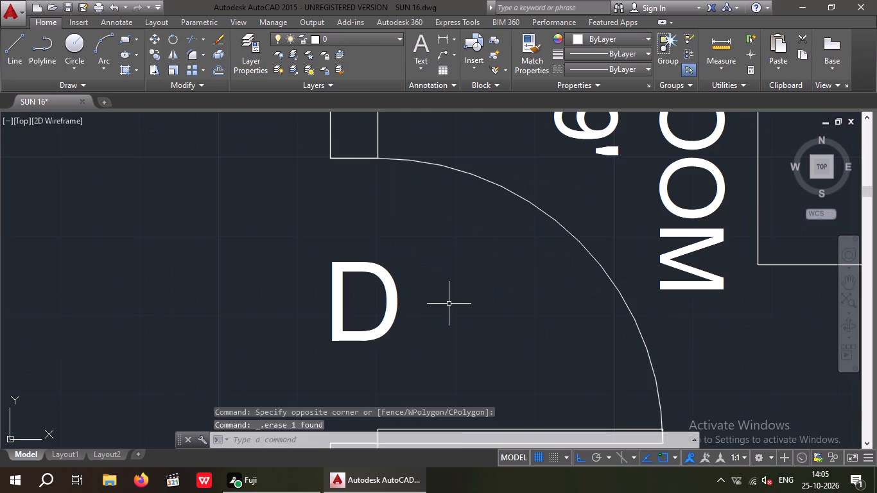
drag(447, 282, 355, 311)
click(332, 321)
key(Delete)
scroll(323, 243, down, 4)
scroll(397, 230, up, 4)
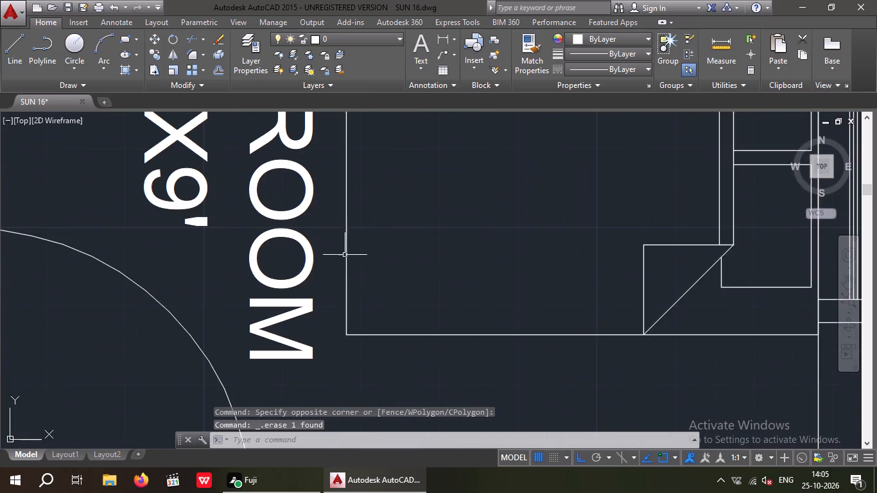
drag(318, 377, 286, 305)
click(288, 289)
key(Delete)
scroll(282, 218, down, 4)
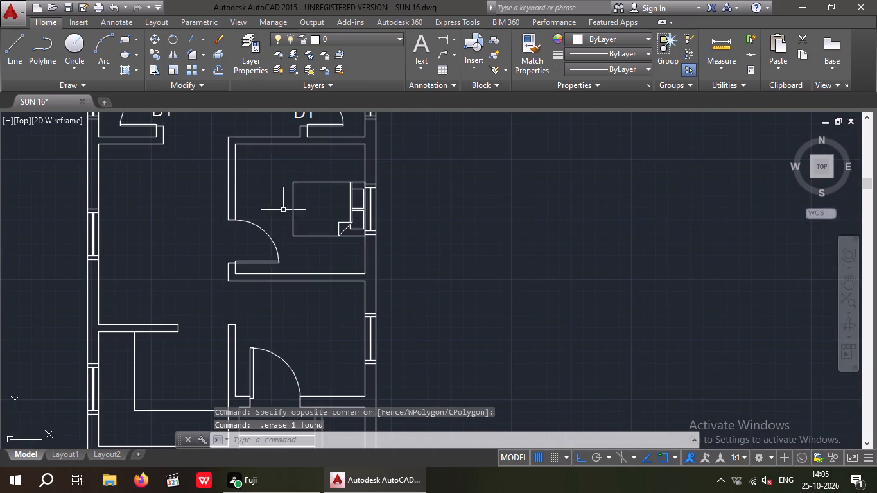
Delete the D1 door label and the TOILET 4'X5' label of the west toilet.
middle_drag(284, 212, 345, 340)
scroll(198, 232, up, 4)
drag(451, 343, 381, 273)
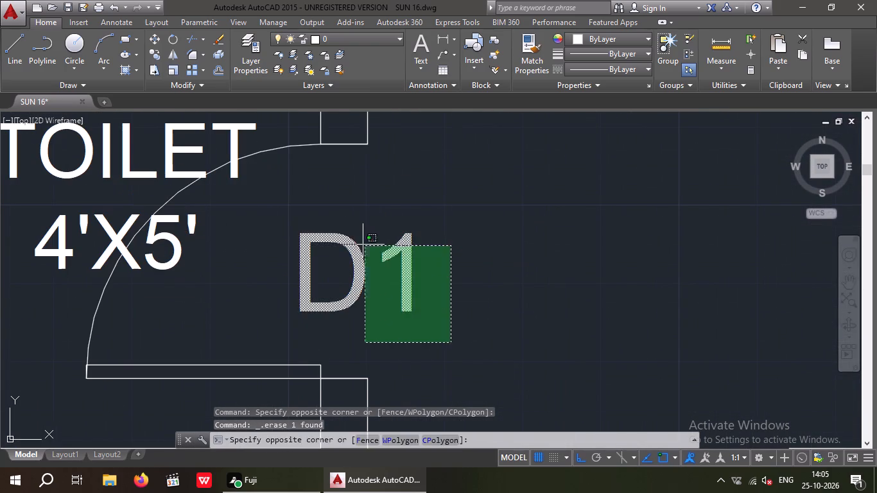
click(355, 241)
key(Delete)
drag(233, 284, 216, 284)
click(171, 239)
key(Delete)
Delete the D1 door label and the TOILET 4'X5' label of the east toilet.
scroll(234, 250, down, 5)
scroll(348, 261, up, 4)
drag(324, 216, 272, 241)
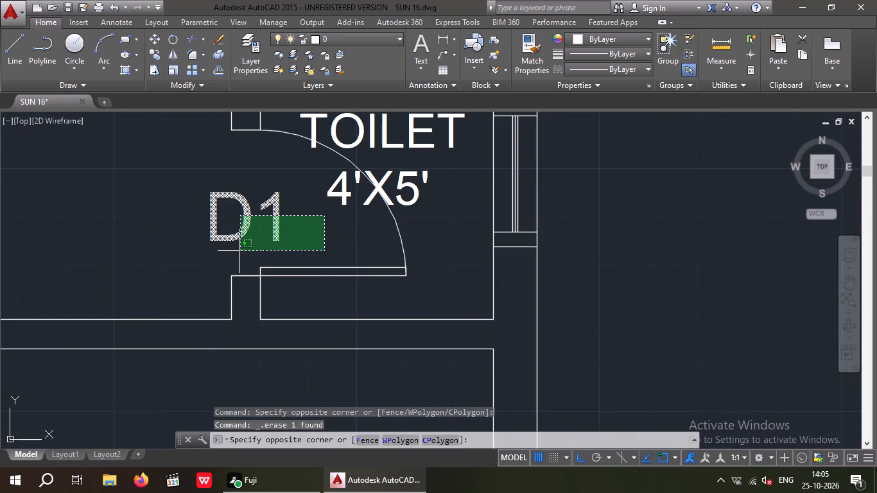
click(238, 251)
key(Delete)
click(442, 223)
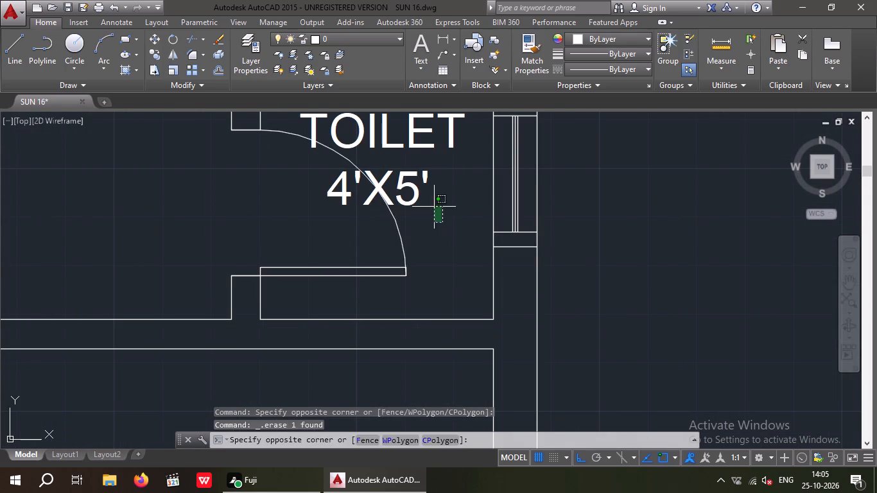
click(430, 168)
key(Delete)
click(415, 196)
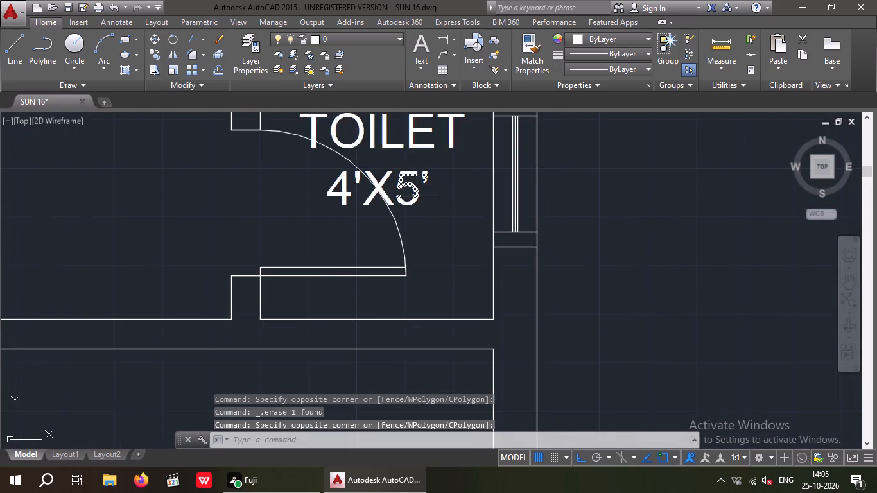
key(Delete)
Delete the D door label and the BEDROOM 9'X9' label of the northeast bedroom.
scroll(424, 206, down, 2)
middle_drag(429, 249, 415, 388)
scroll(389, 304, down, 1)
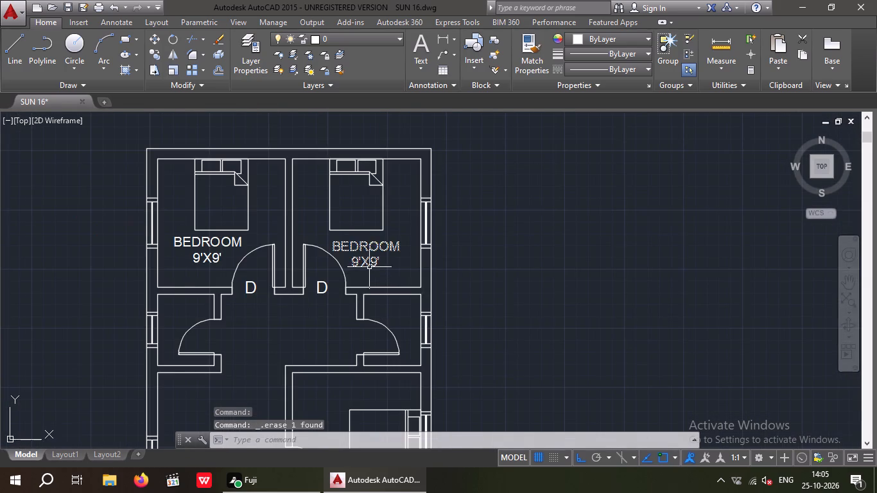
scroll(369, 266, up, 1)
drag(311, 331, 304, 323)
click(275, 282)
key(Delete)
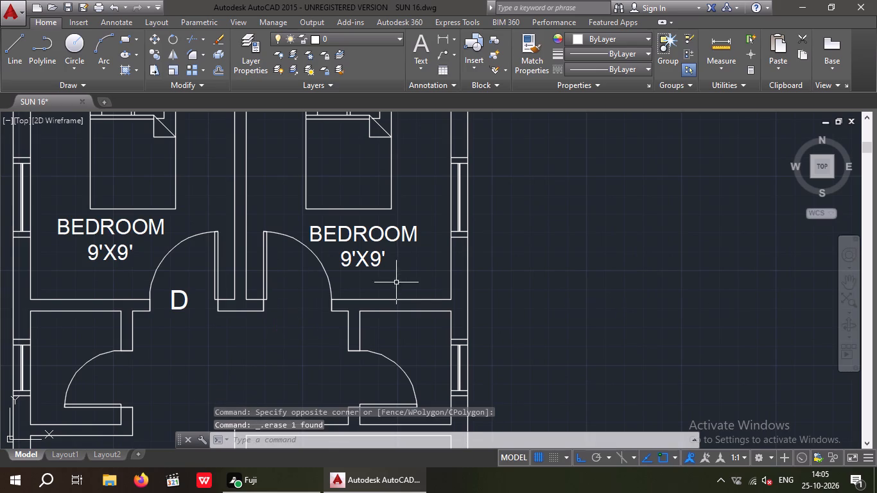
drag(399, 279, 343, 263)
click(332, 246)
key(Delete)
Delete the bed from the northeast bedroom.
drag(379, 260, 361, 250)
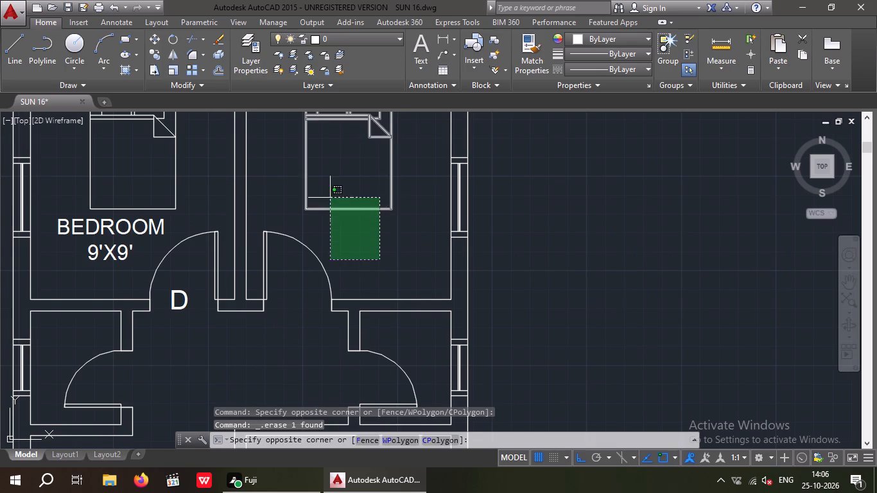
click(330, 198)
key(Delete)
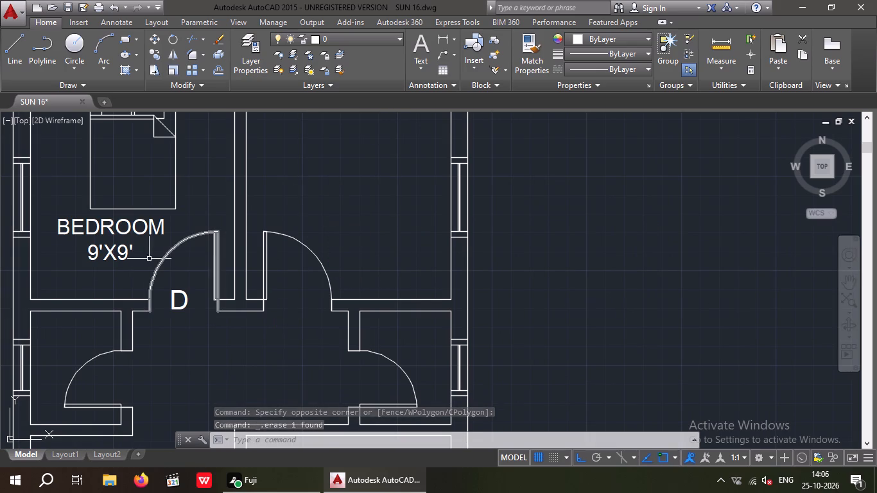
Delete the BEDROOM 9'X9' label and the D door label of the northwest bedroom.
drag(116, 269, 94, 259)
click(82, 239)
key(Delete)
drag(196, 332, 188, 318)
click(176, 284)
key(Delete)
Draw vertical construction lines through the plan's southwest outer corner and the west edge of the gate opening.
scroll(188, 277, down, 3)
middle_drag(189, 286, 254, 264)
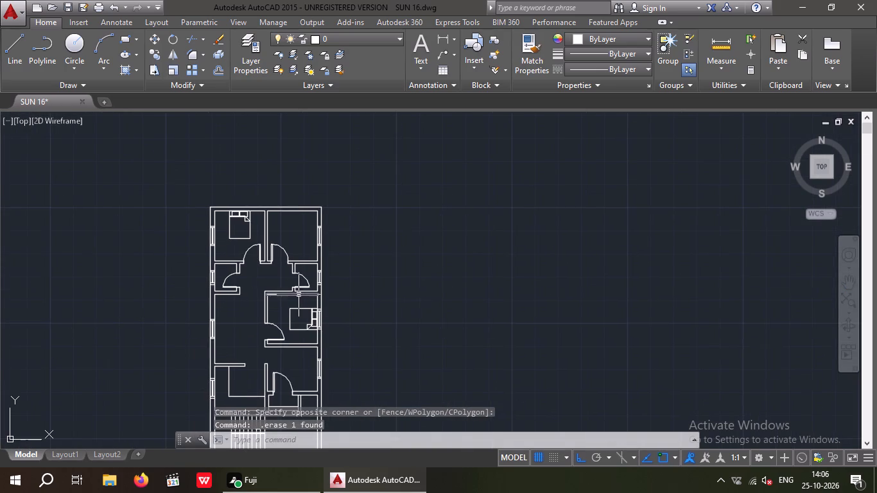
middle_drag(291, 323, 316, 242)
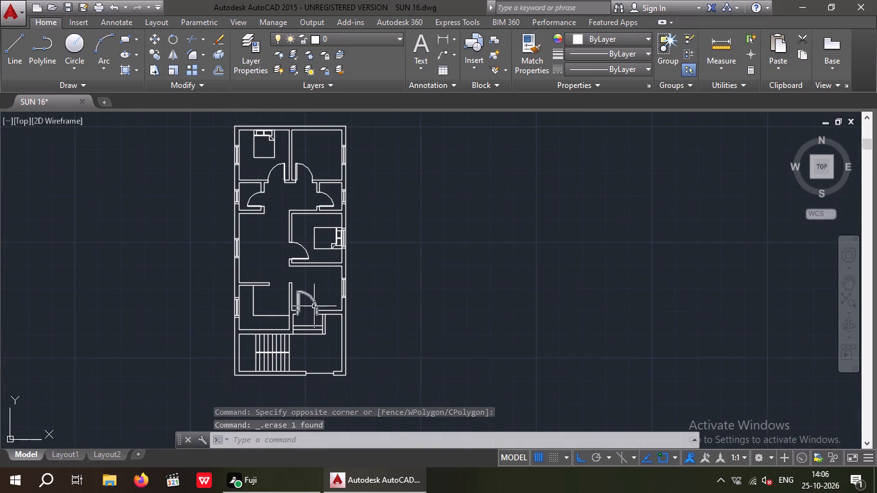
middle_drag(315, 304, 329, 280)
key(Escape)
key(Escape)
key(Escape)
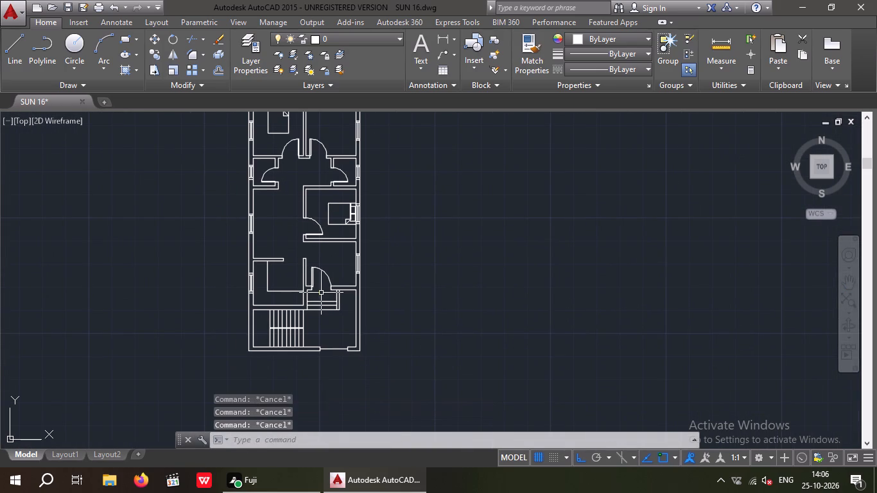
key(x)
key(l)
key(space)
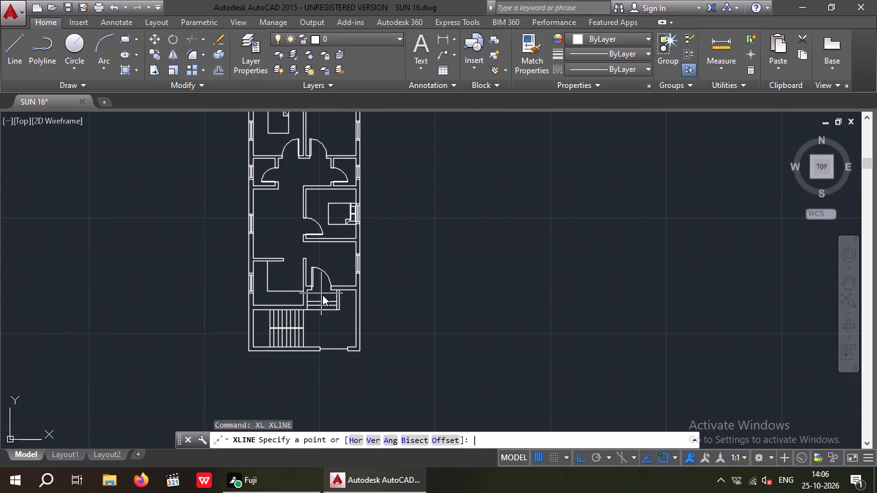
key(v)
key(space)
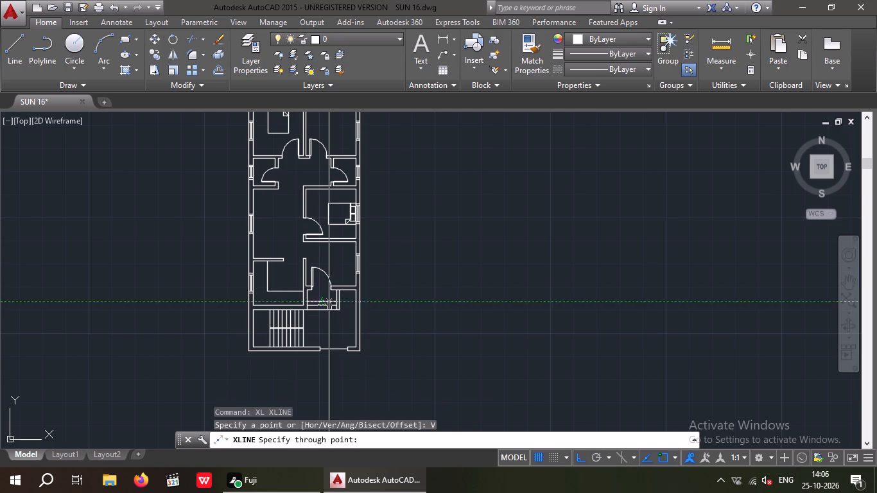
scroll(246, 364, up, 5)
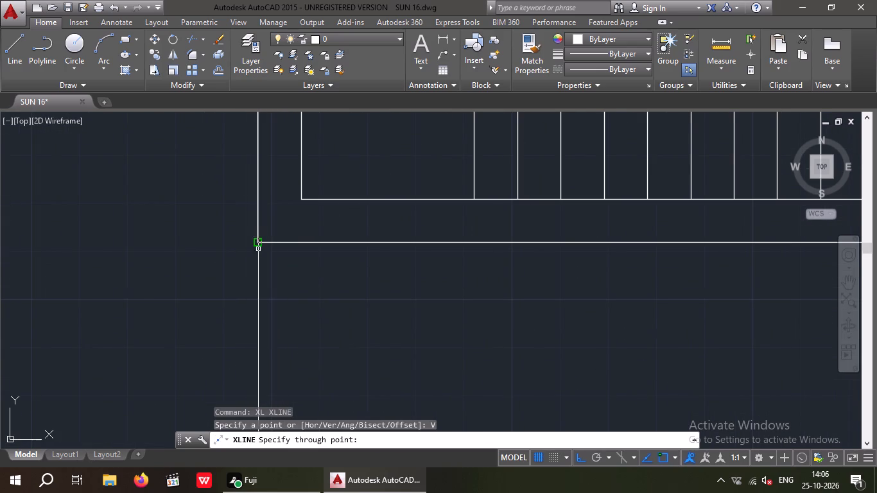
click(257, 244)
scroll(297, 257, down, 4)
scroll(411, 246, up, 2)
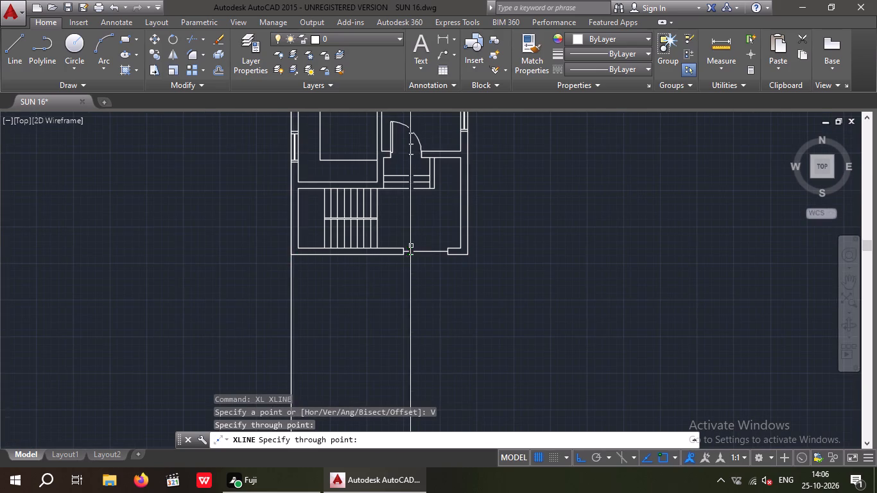
click(388, 268)
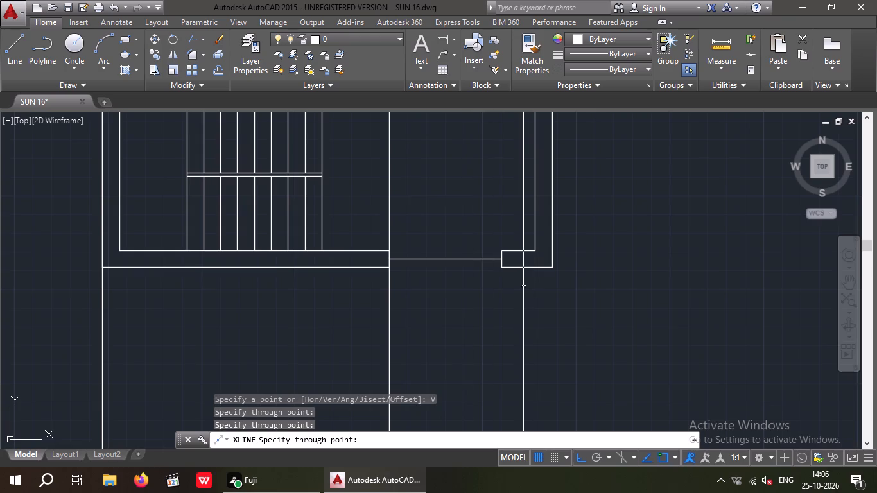
Add vertical construction lines through the east edge of the gate opening and the plan's southeast outer corner.
scroll(518, 279, up, 3)
click(455, 235)
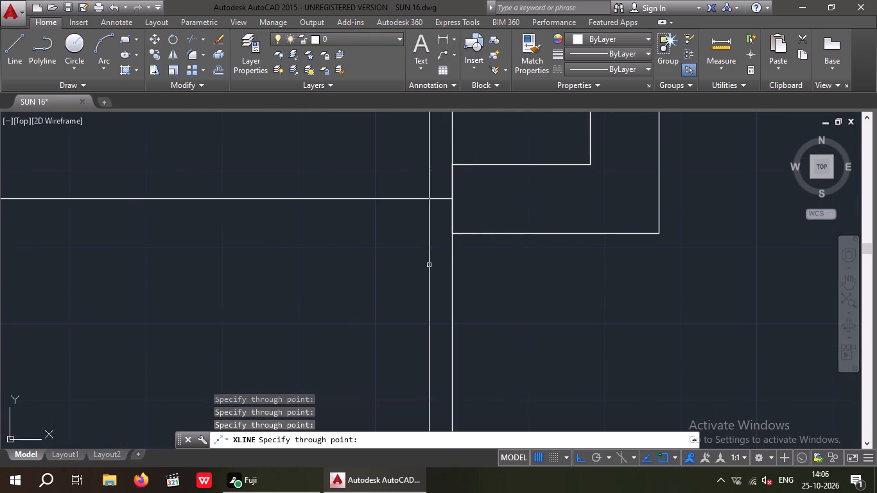
scroll(428, 264, down, 4)
middle_drag(487, 294, 471, 337)
scroll(484, 311, down, 1)
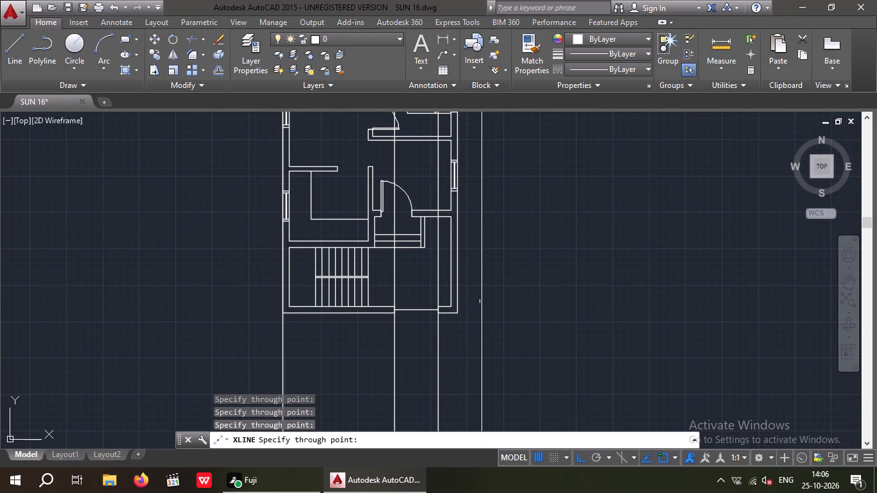
scroll(461, 322, up, 4)
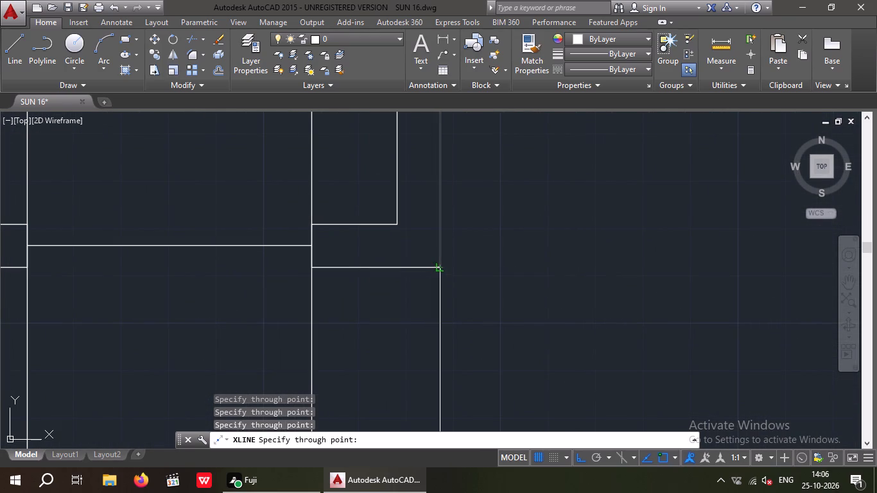
click(442, 268)
scroll(483, 290, down, 3)
middle_drag(500, 298, 501, 304)
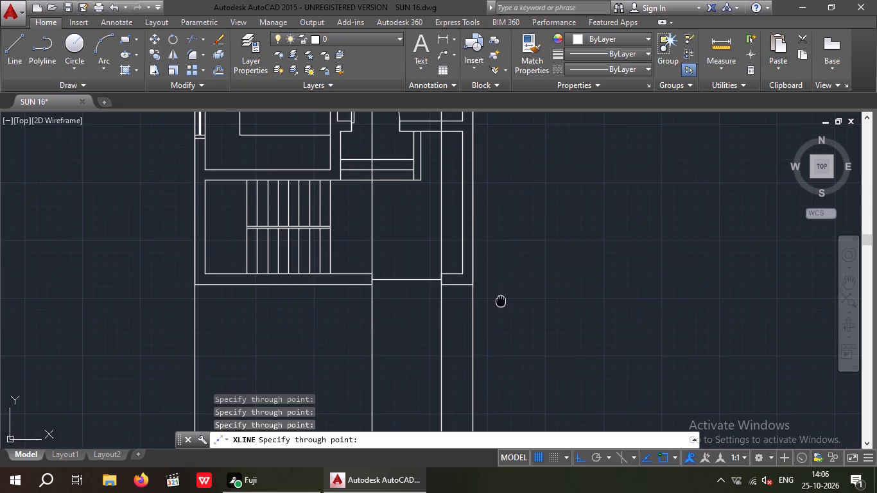
middle_drag(501, 304, 498, 343)
middle_drag(494, 306, 485, 268)
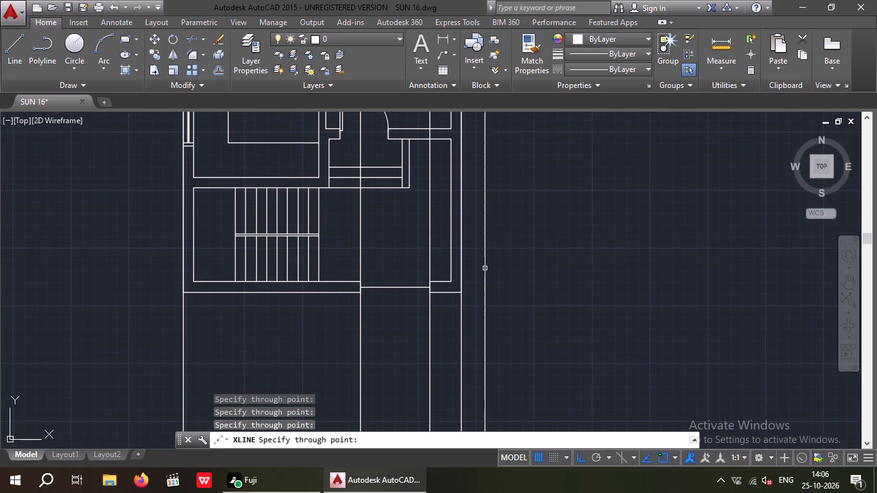
key(Escape)
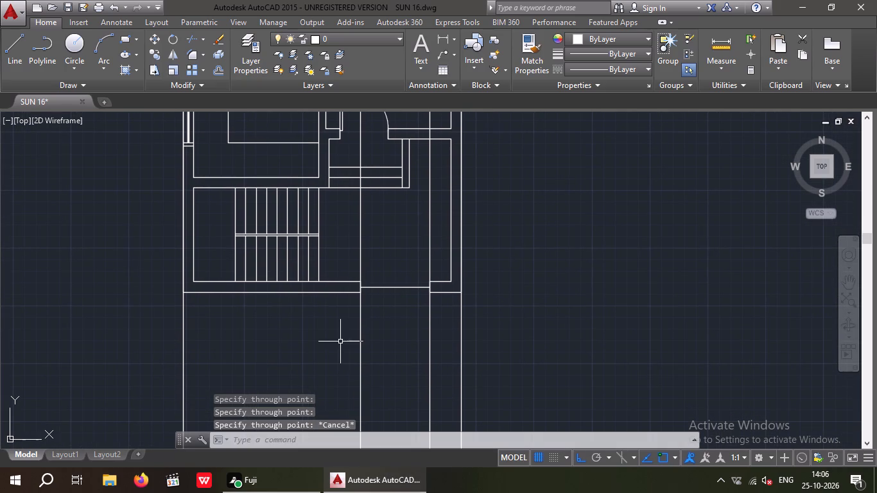
Draw a horizontal line below the plan that crosses all four vertical construction lines.
middle_drag(320, 371, 352, 236)
scroll(354, 269, down, 2)
middle_drag(355, 272, 356, 259)
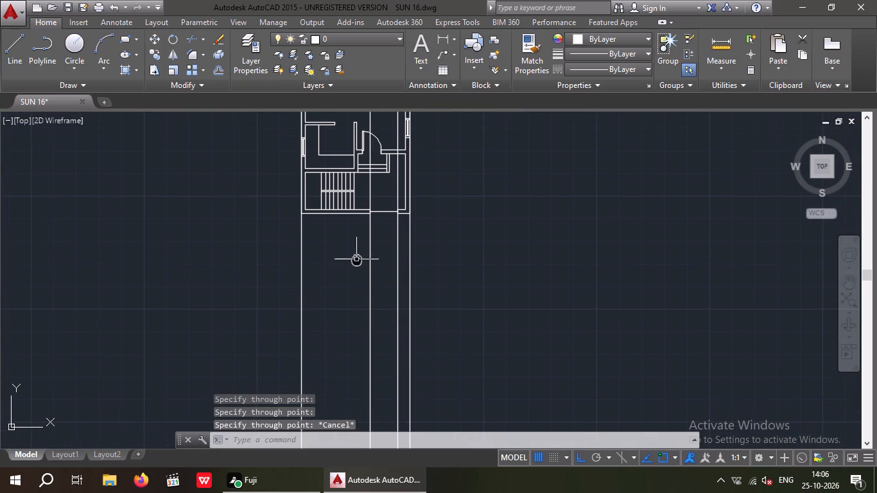
click(7, 50)
middle_drag(356, 357, 361, 325)
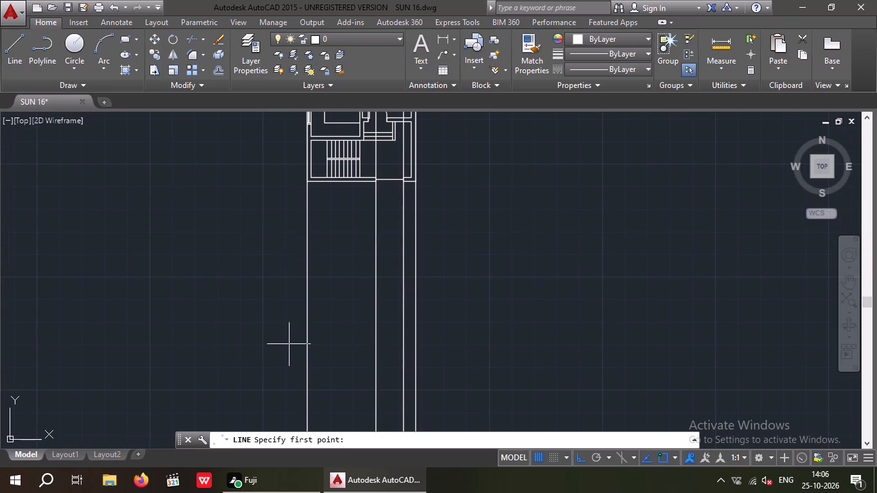
drag(289, 344, 304, 348)
click(447, 346)
key(Escape)
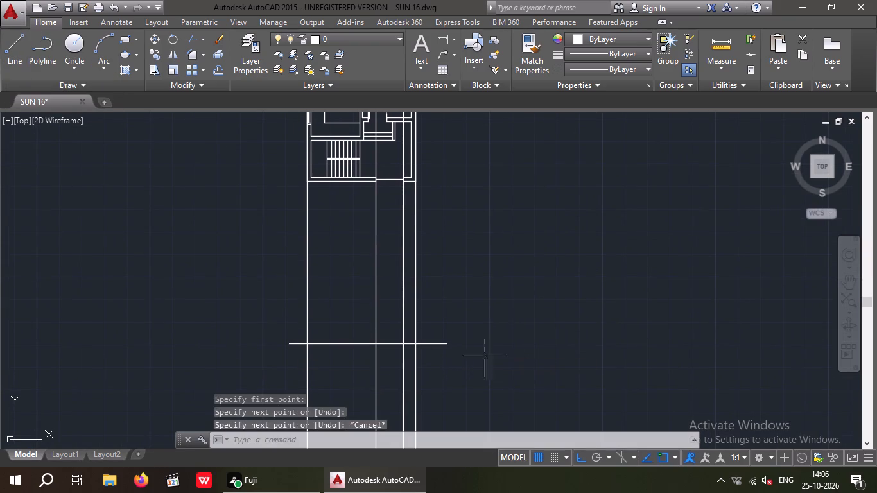
key(Escape)
Offset the horizontal line 5" upward.
key(o)
key(Return)
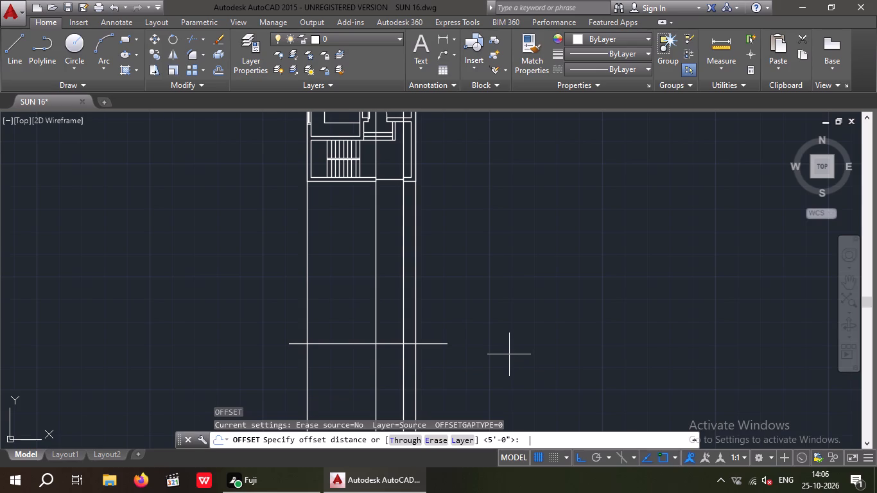
key(5)
key(shift+quotedbl)
key(Return)
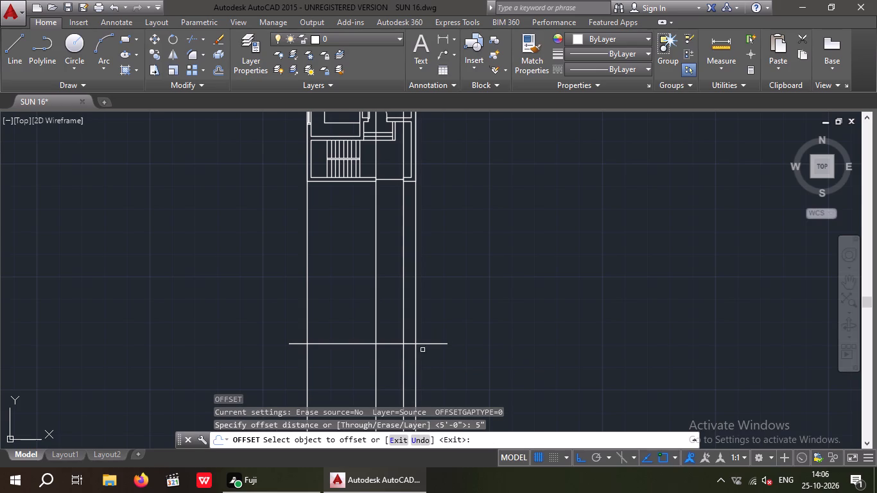
drag(436, 344, 434, 338)
click(431, 318)
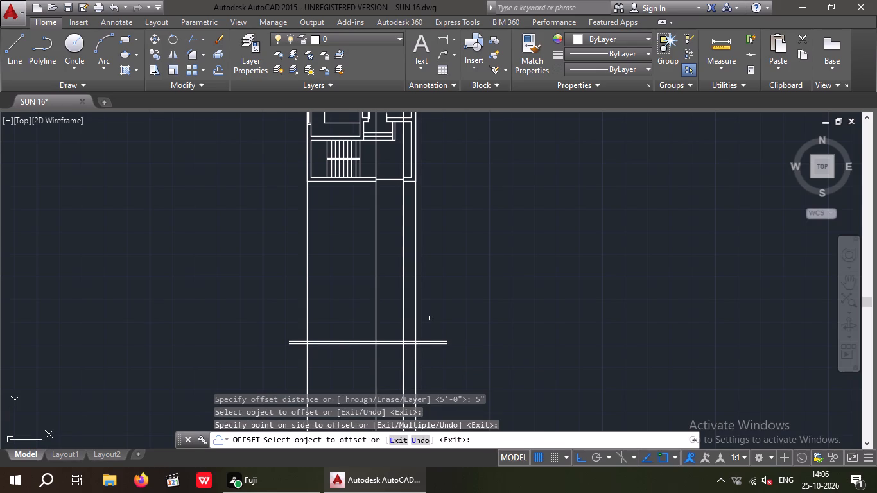
key(Escape)
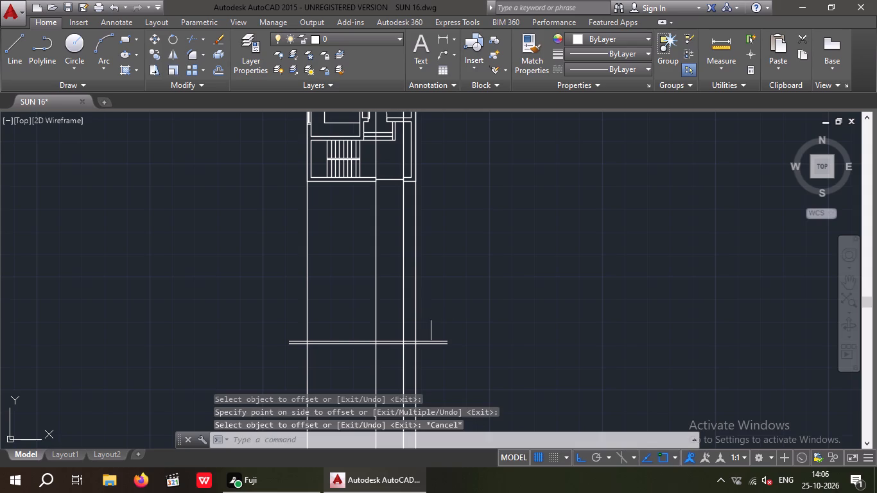
Offset the upper of the two horizontal lines below the plan 9" upward.
key(Escape)
key(o)
key(Return)
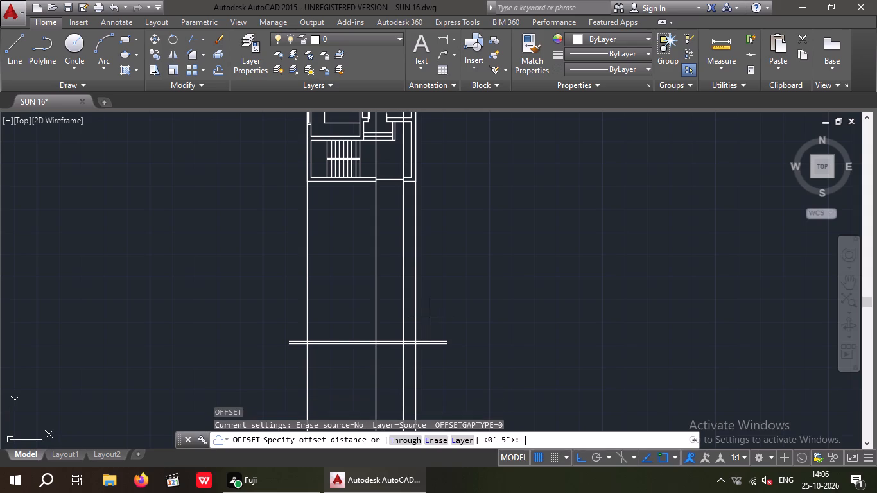
key(9)
key(shift+quotedbl)
key(Return)
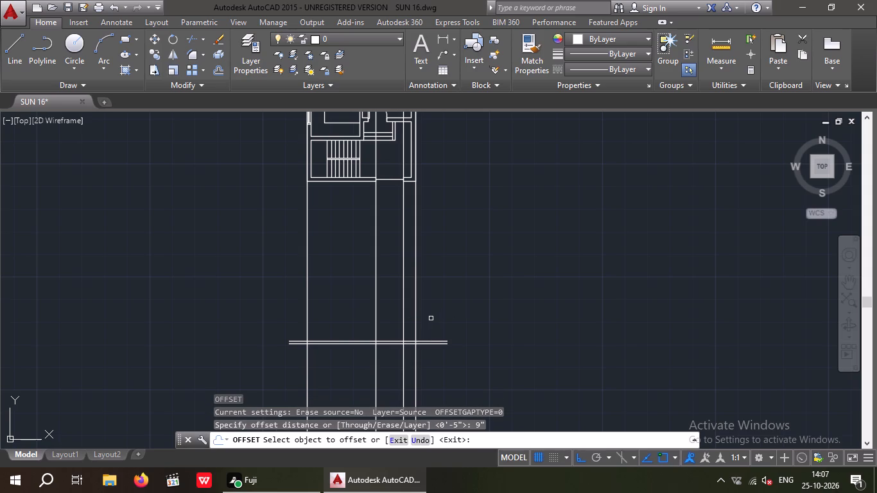
scroll(436, 324, up, 3)
middle_drag(444, 331, 503, 325)
scroll(489, 327, down, 1)
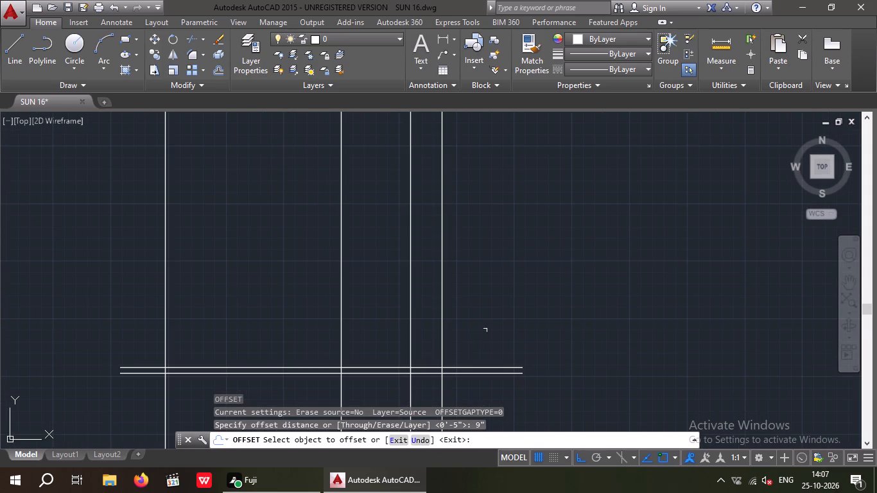
drag(463, 368, 458, 352)
click(458, 329)
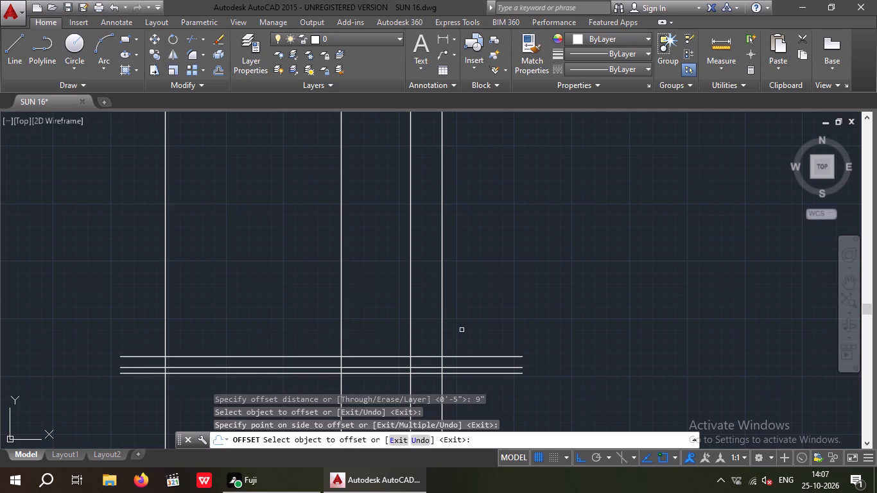
key(Escape)
key(Escape)
key(Escape)
Offset the topmost of the three horizontal lines 12' upward.
key(o)
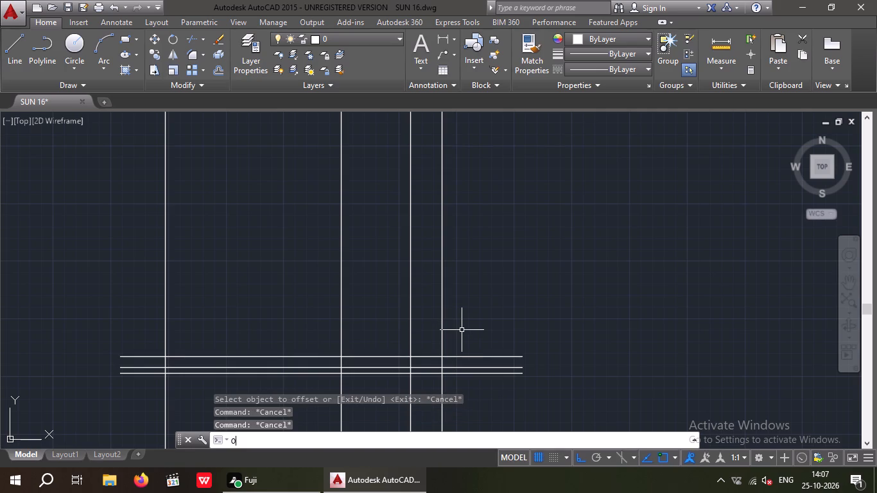
key(Return)
text(12)
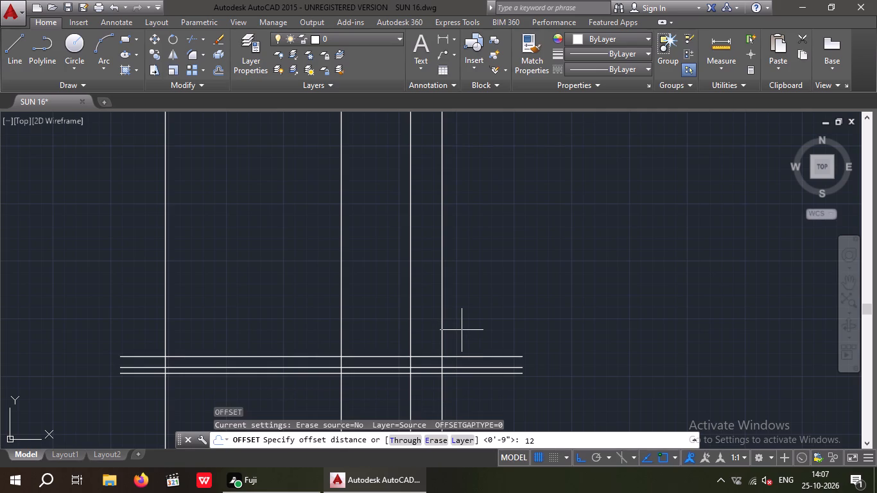
key(apostrophe)
key(Return)
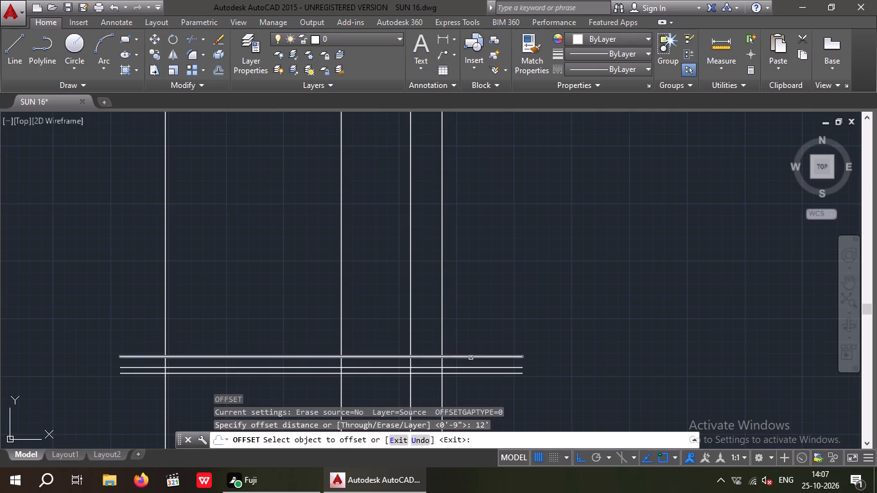
drag(471, 358, 467, 344)
click(464, 322)
middle_drag(476, 316, 483, 382)
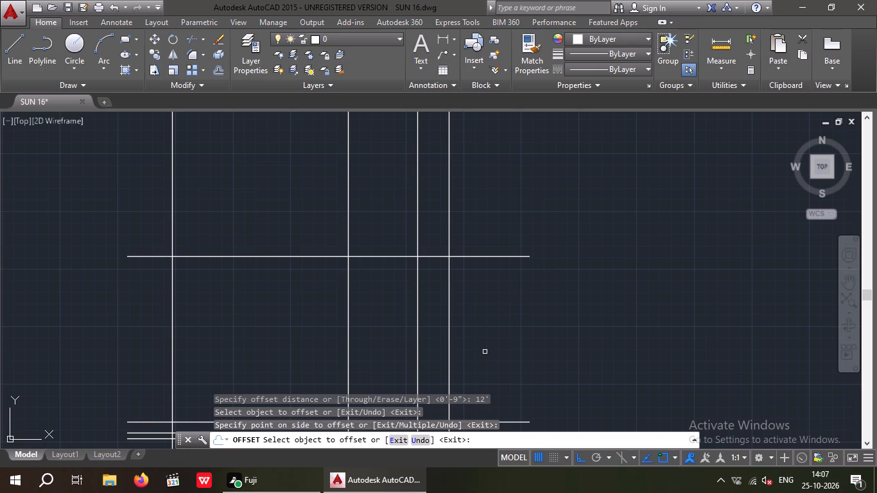
key(Escape)
key(Escape)
key(Escape)
key(Escape)
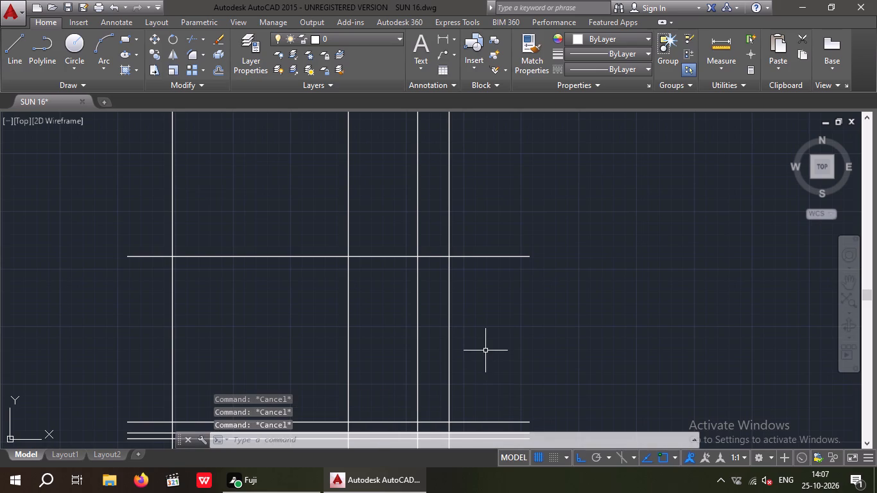
Offset the horizontal line at the 12' height 6" upward.
key(o)
key(Return)
key(6)
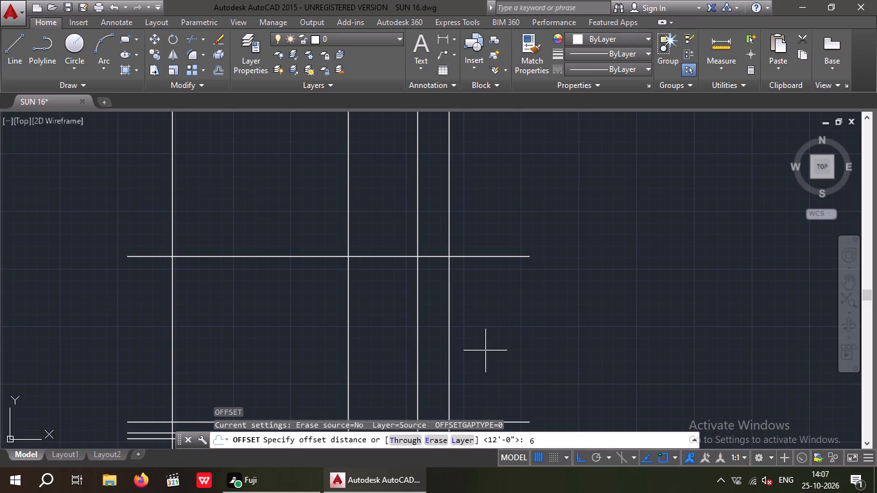
key(shift+quotedbl)
key(Return)
middle_drag(499, 337, 499, 389)
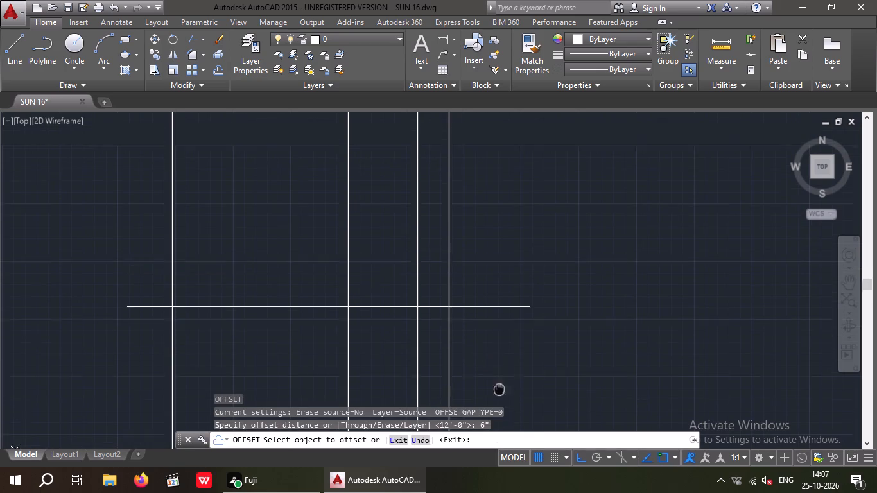
middle_drag(499, 389, 498, 411)
click(482, 331)
click(482, 316)
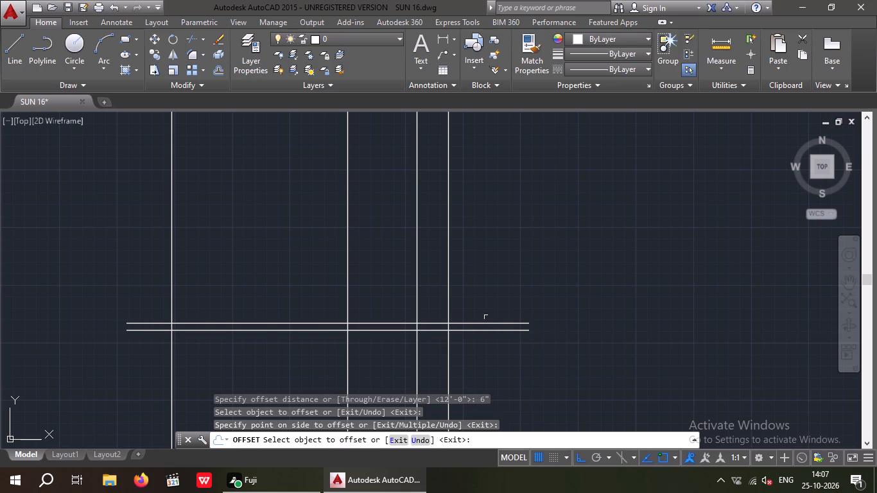
key(Escape)
key(Escape)
key(Escape)
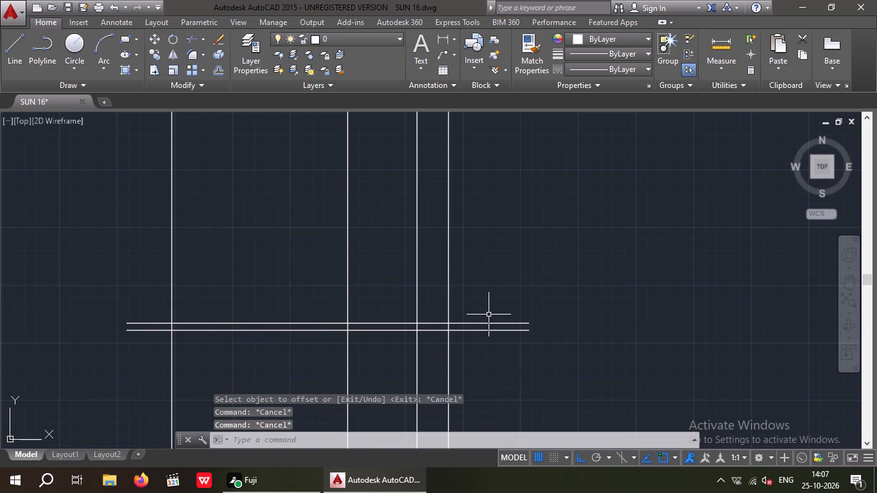
Offset the upper line of the 6" pair 3'6" upward.
key(o)
key(Return)
key(3)
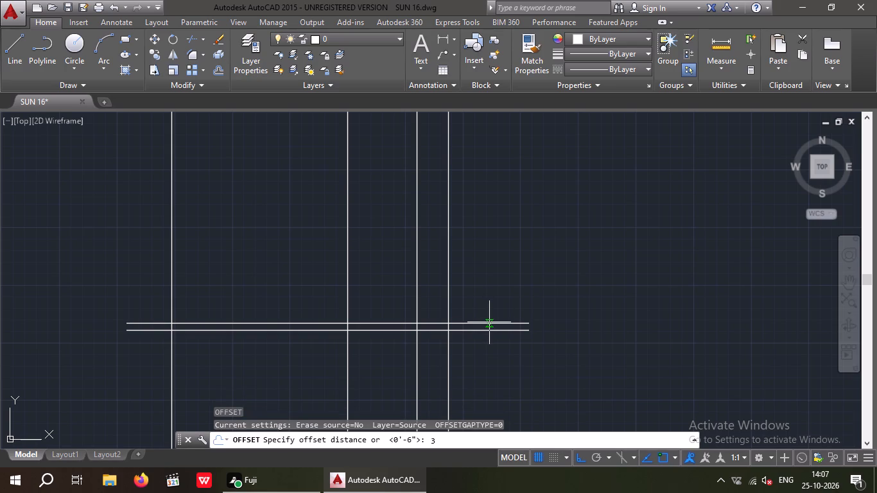
key(apostrophe)
key(6)
key(shift+quotedbl)
key(Return)
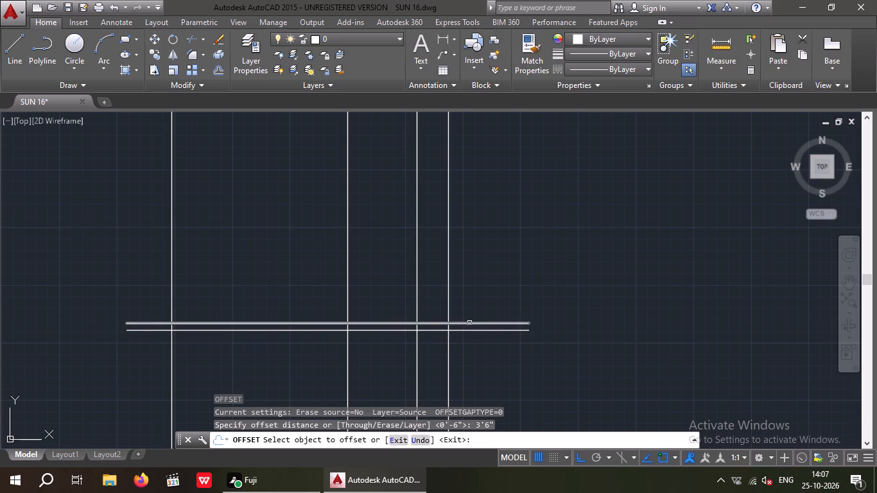
click(469, 323)
click(471, 309)
middle_drag(474, 309, 473, 361)
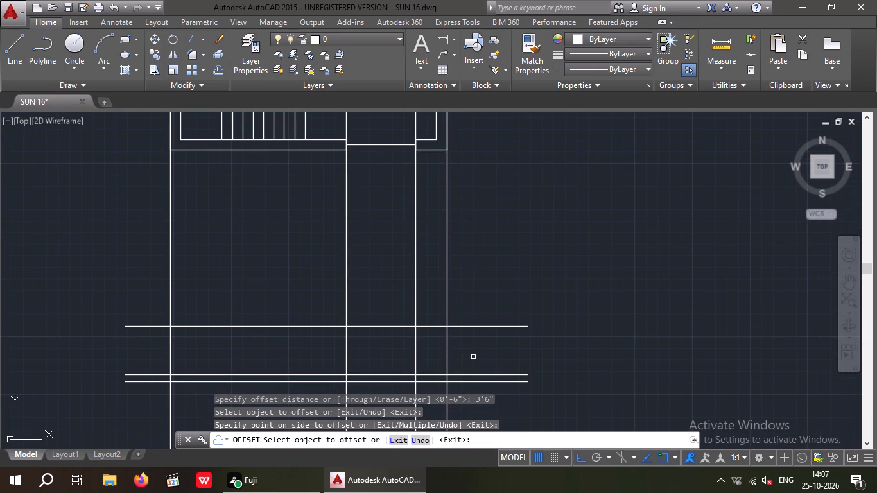
key(Escape)
key(Escape)
key(Escape)
Offset the line at the 3'6" height another 5' upward.
key(o)
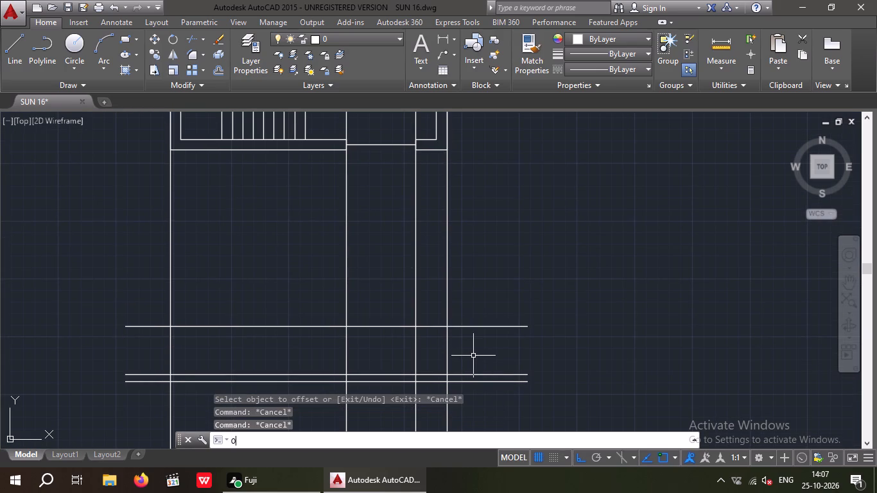
key(Return)
key(5)
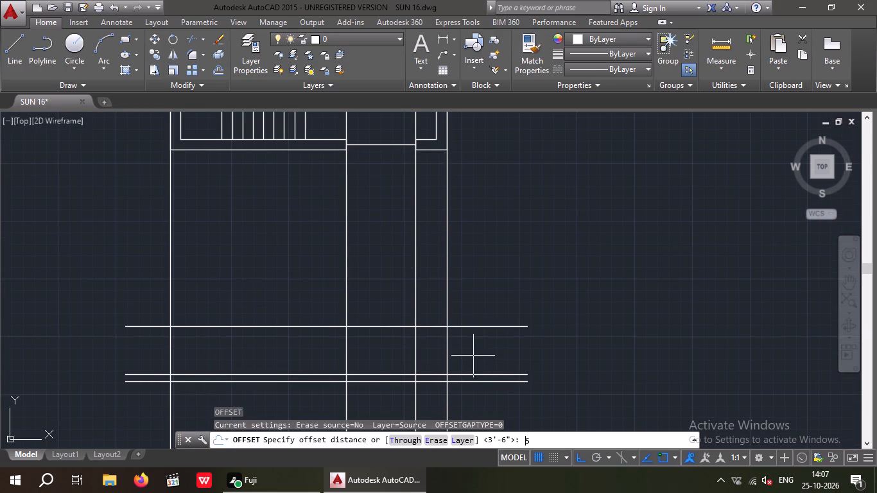
key(apostrophe)
key(Return)
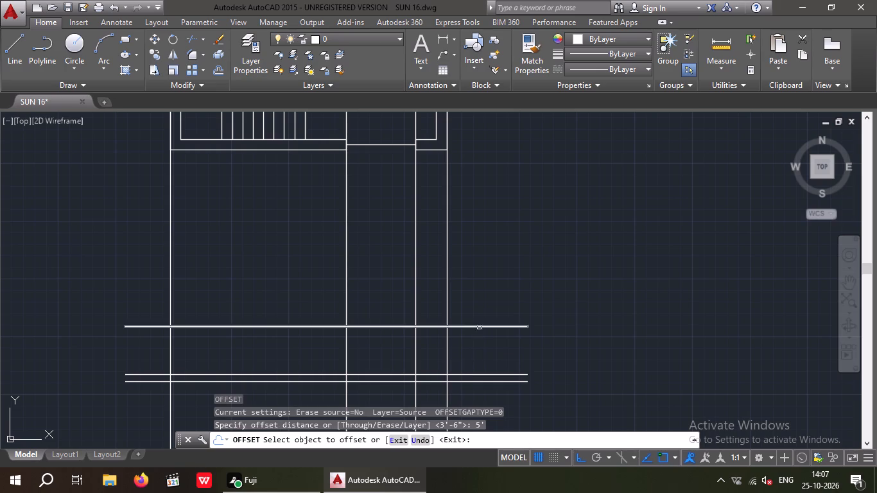
click(479, 327)
click(478, 307)
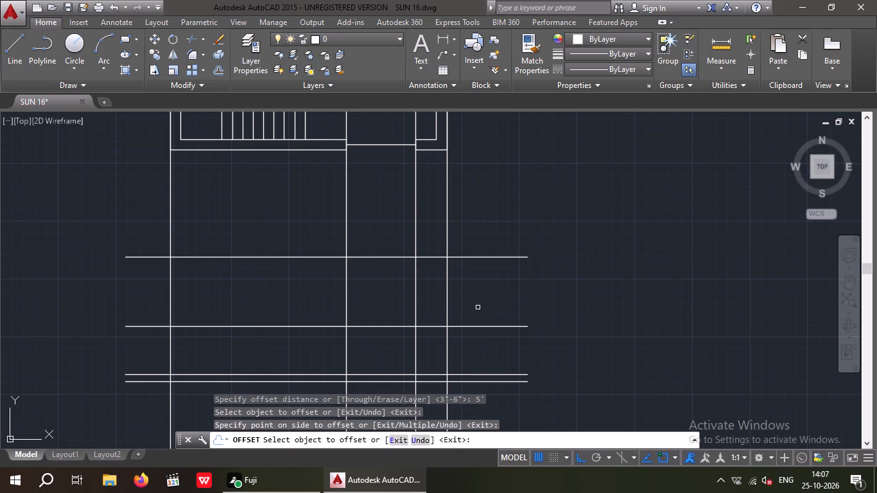
key(Escape)
key(Escape)
key(Escape)
key(Escape)
key(Escape)
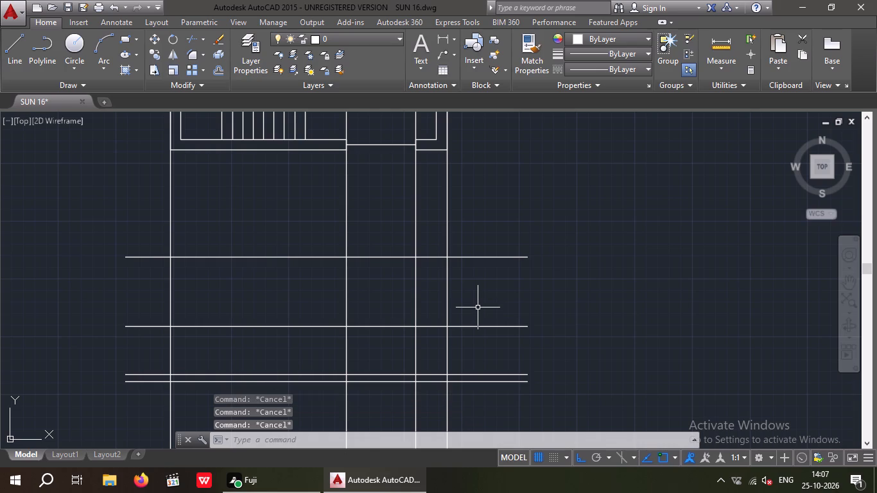
Trim the 3'6"-high line away west of the vertical line at the gate opening's west edge.
text(TR)
key(space)
key(space)
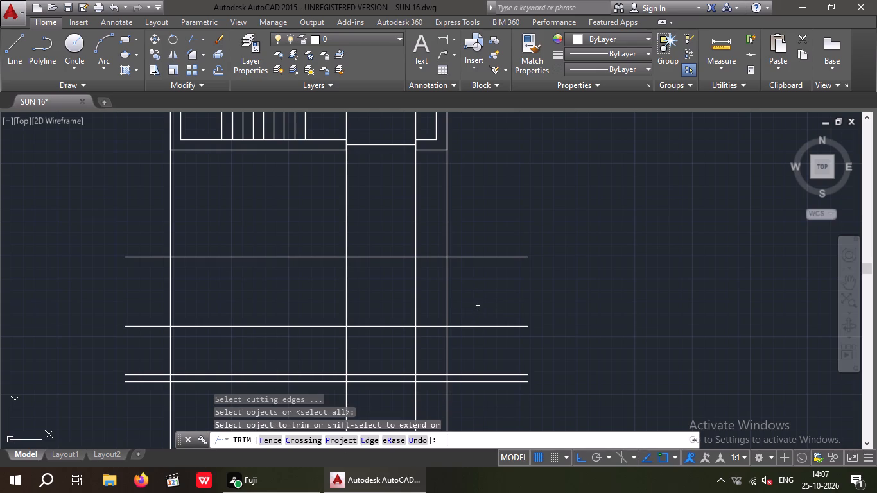
drag(306, 343, 295, 341)
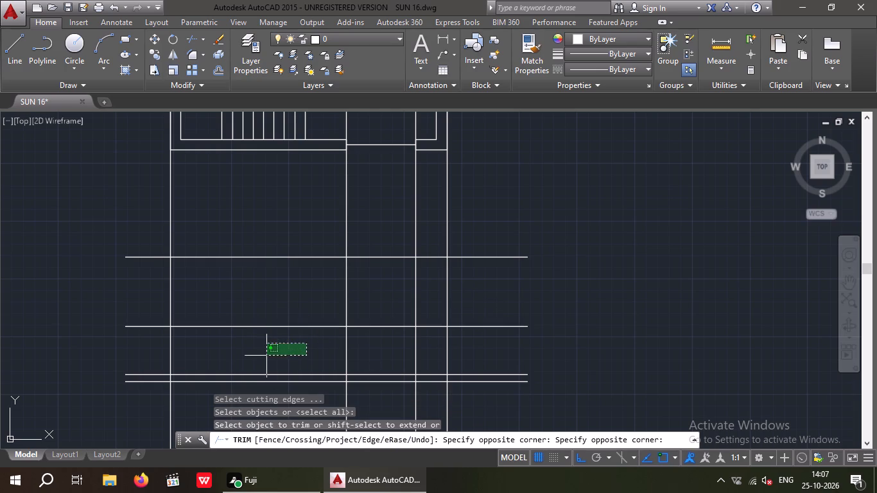
click(266, 356)
drag(157, 342, 134, 326)
click(121, 309)
drag(293, 356, 270, 343)
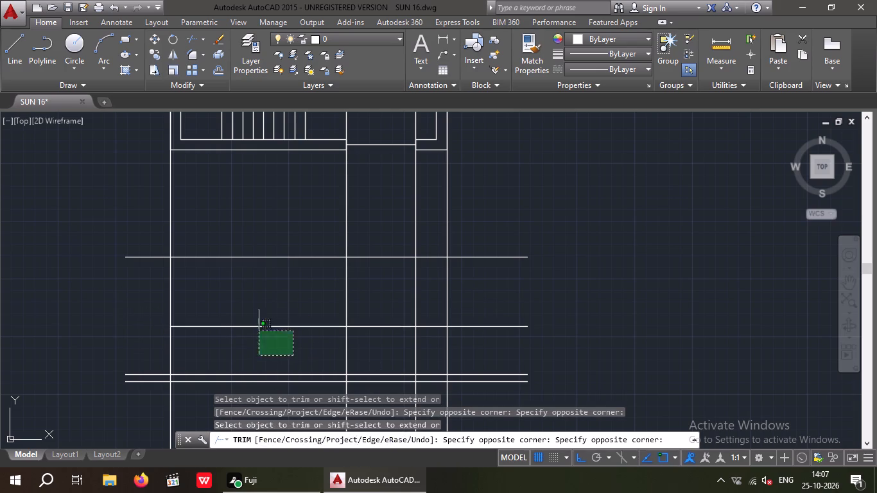
click(250, 318)
Trim the overhanging ends of all horizontal lines beyond the outermost east and west vertical lines.
scroll(250, 313, down, 2)
middle_drag(358, 327, 358, 308)
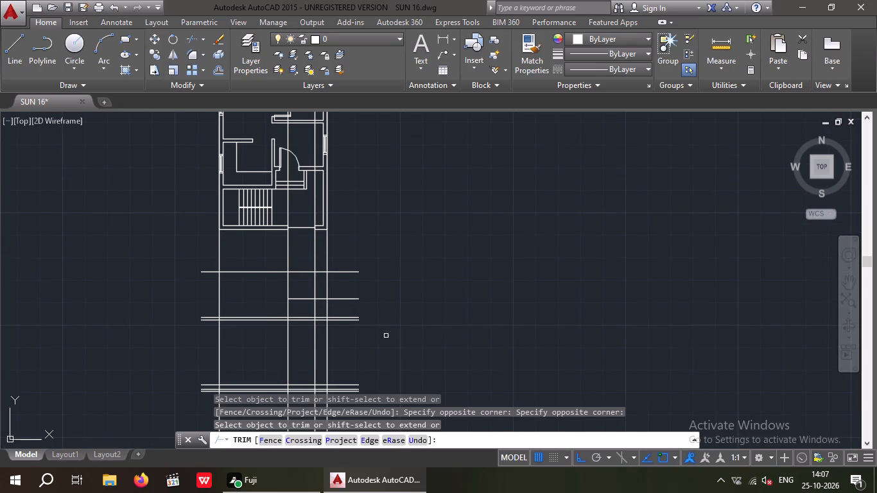
middle_drag(378, 341, 378, 314)
drag(374, 373, 357, 362)
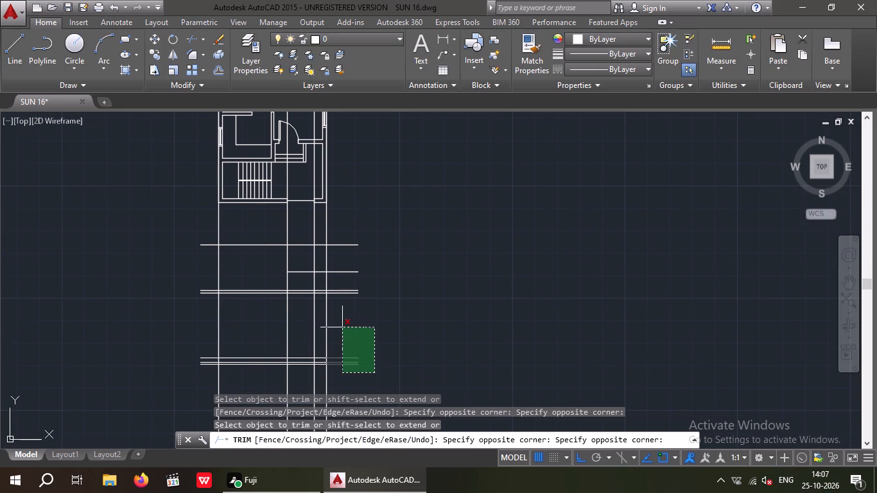
click(343, 243)
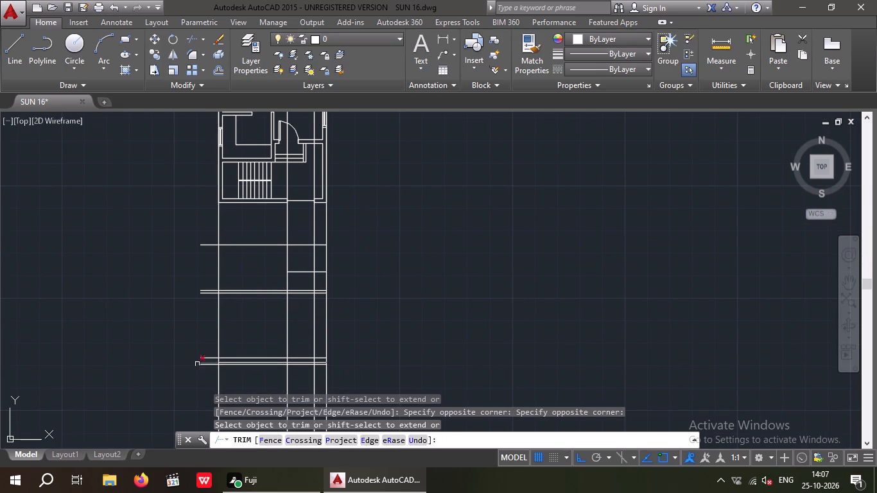
drag(207, 374, 205, 367)
click(191, 238)
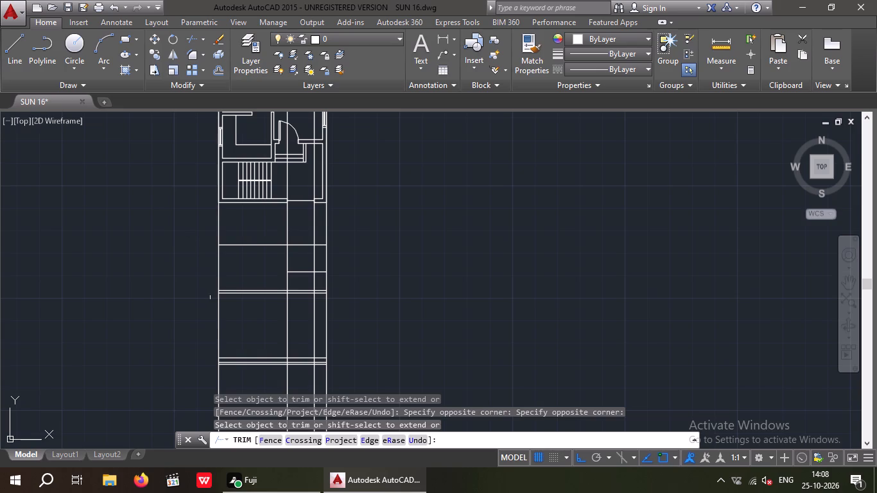
key(Escape)
key(Escape)
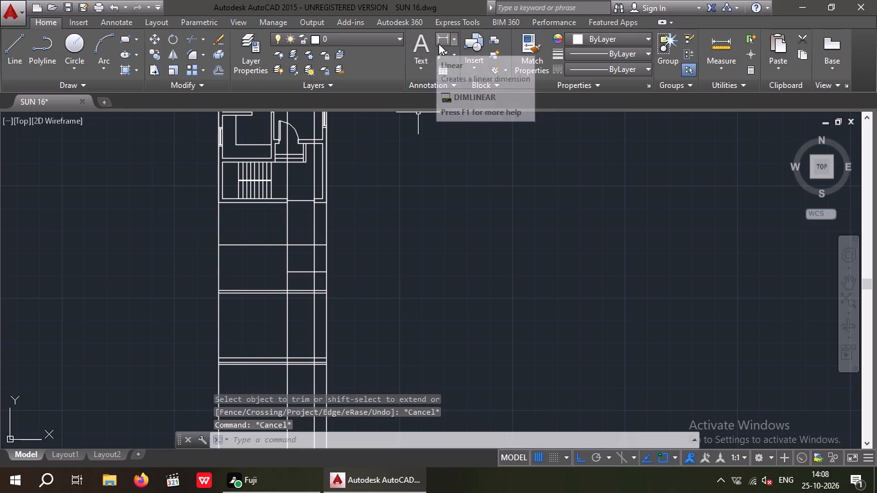
Check the height along the west edge between the 6" pair's lower line and the 9" offset line using a linear dimension.
click(438, 44)
scroll(222, 300, up, 3)
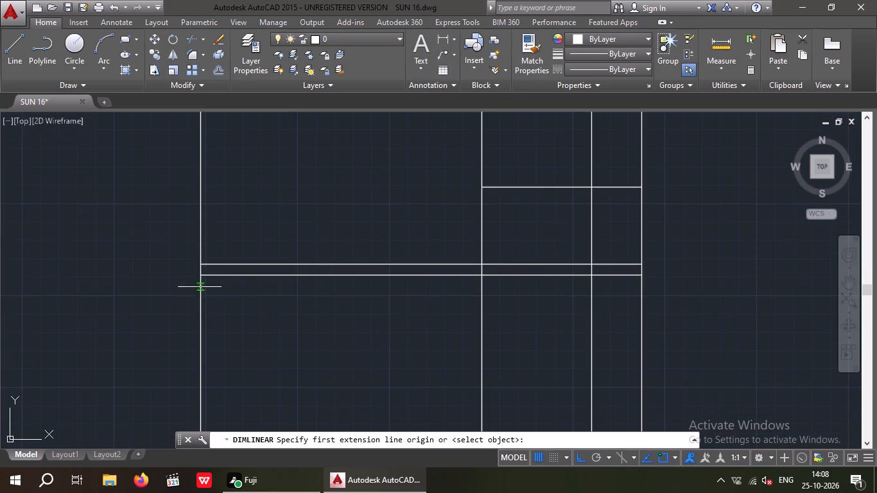
click(198, 276)
middle_drag(214, 325, 245, 261)
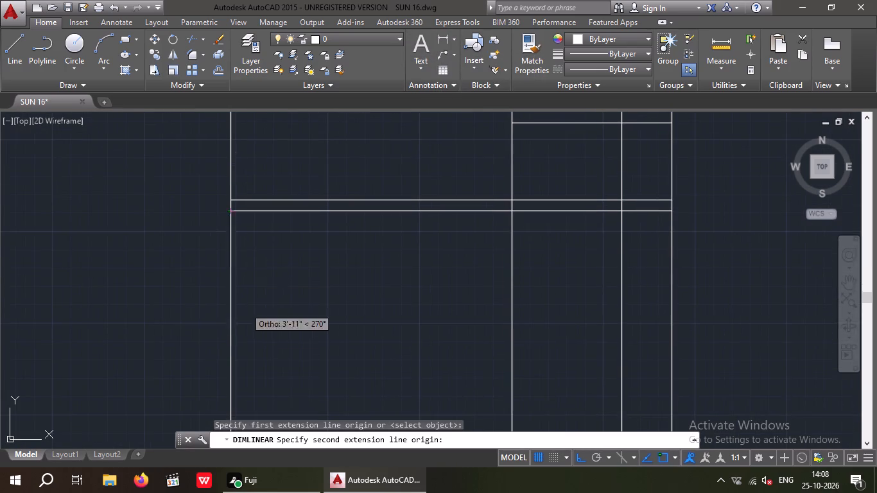
middle_drag(239, 353, 250, 284)
middle_drag(249, 345, 253, 304)
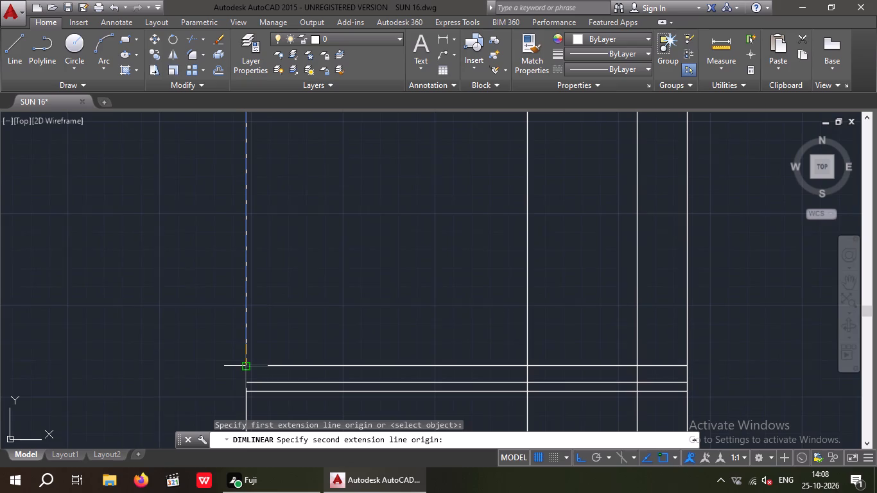
click(243, 366)
middle_drag(281, 324, 280, 347)
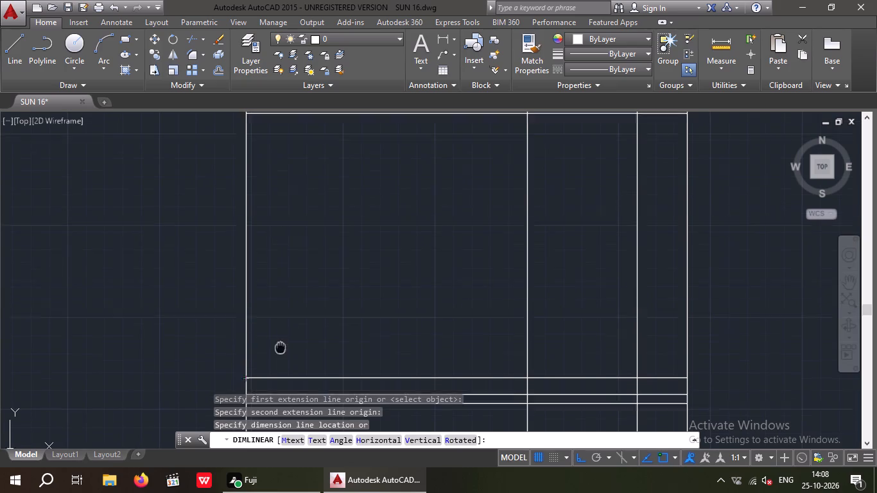
middle_drag(280, 347, 271, 376)
scroll(274, 291, up, 2)
key(Escape)
scroll(281, 297, down, 3)
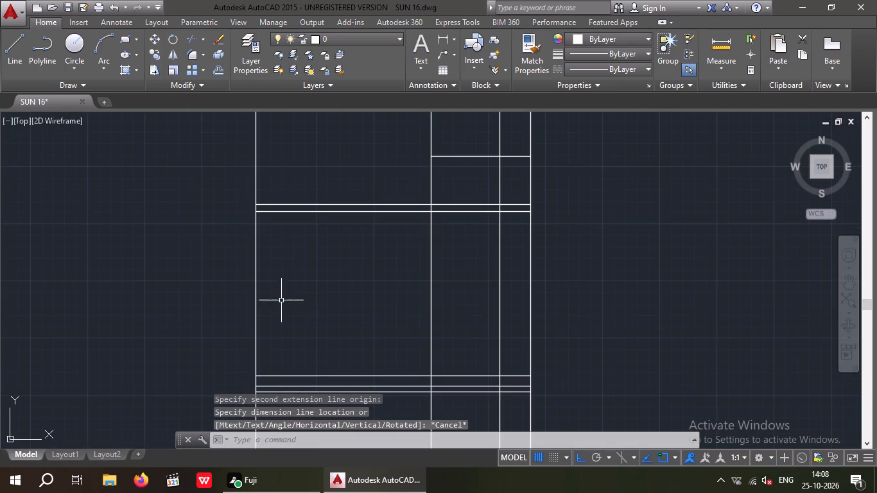
Trim all four projected vertical lines away between the floor plan and the elevation's top horizontal line.
middle_drag(298, 299, 256, 360)
scroll(265, 347, down, 2)
middle_drag(268, 352, 259, 379)
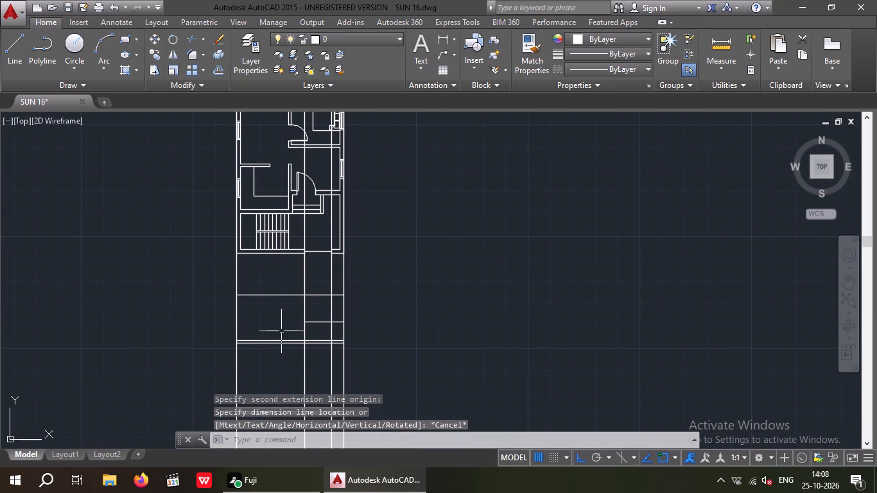
scroll(268, 281, up, 2)
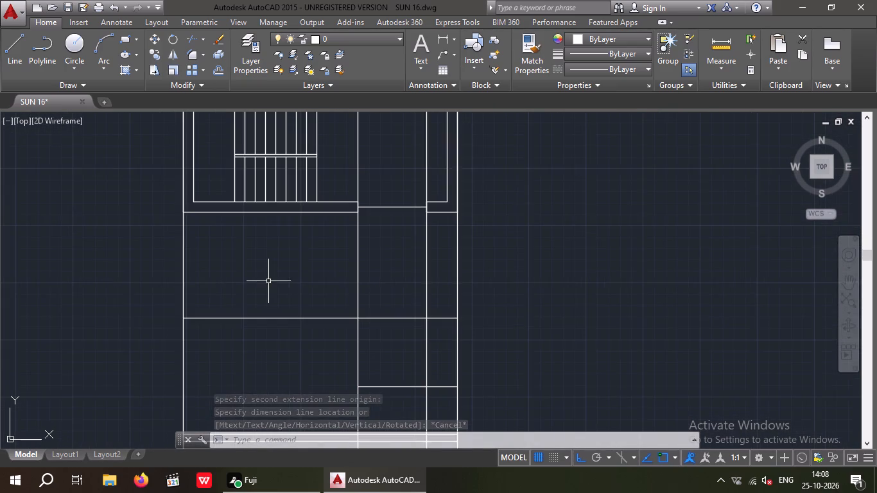
scroll(270, 281, up, 1)
middle_drag(270, 281, 270, 221)
scroll(274, 223, up, 1)
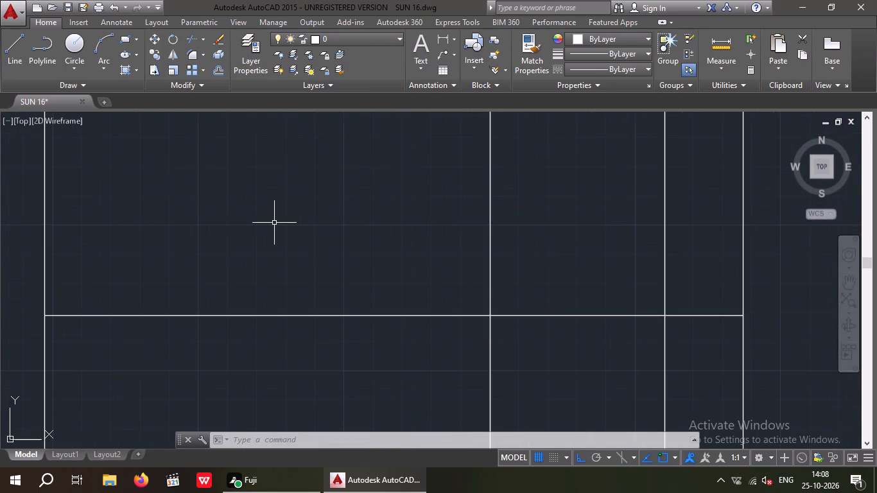
key(Escape)
key(Escape)
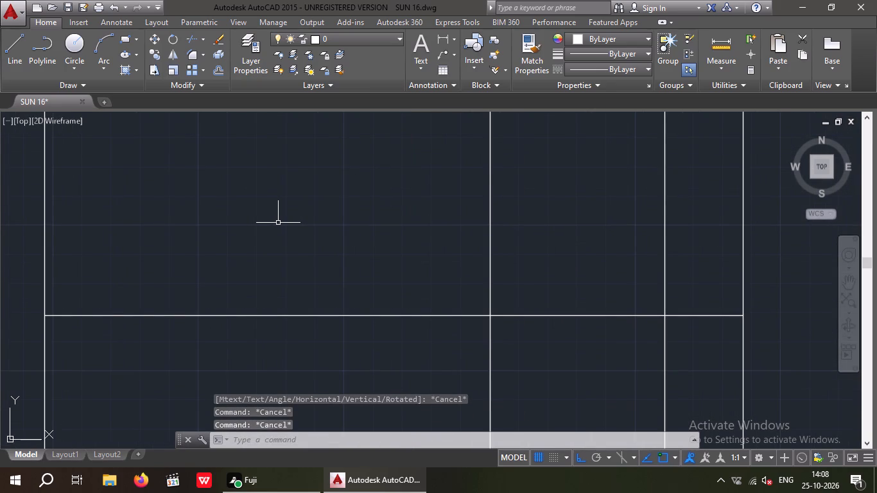
key(t)
key(r)
key(space)
key(space)
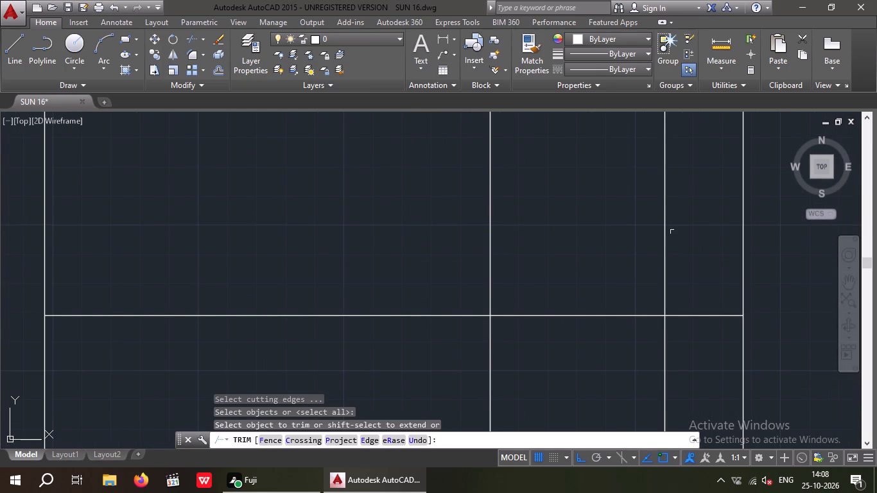
drag(767, 220, 709, 234)
click(444, 238)
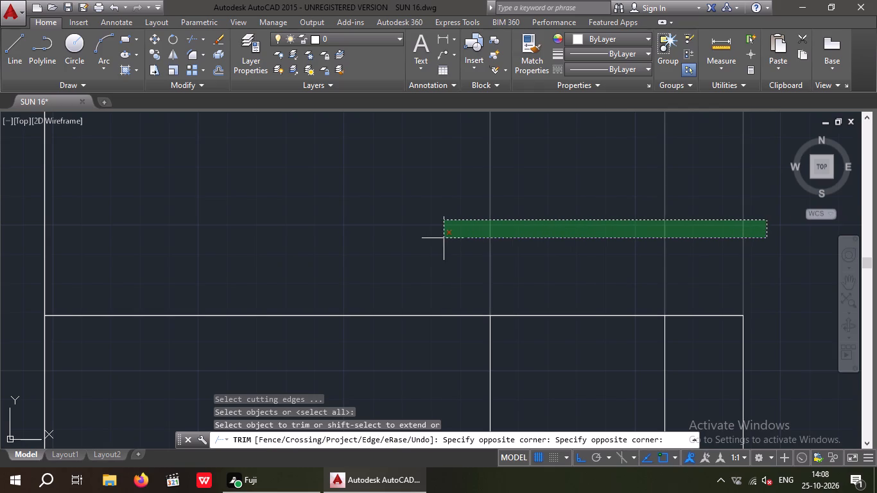
drag(367, 225, 291, 232)
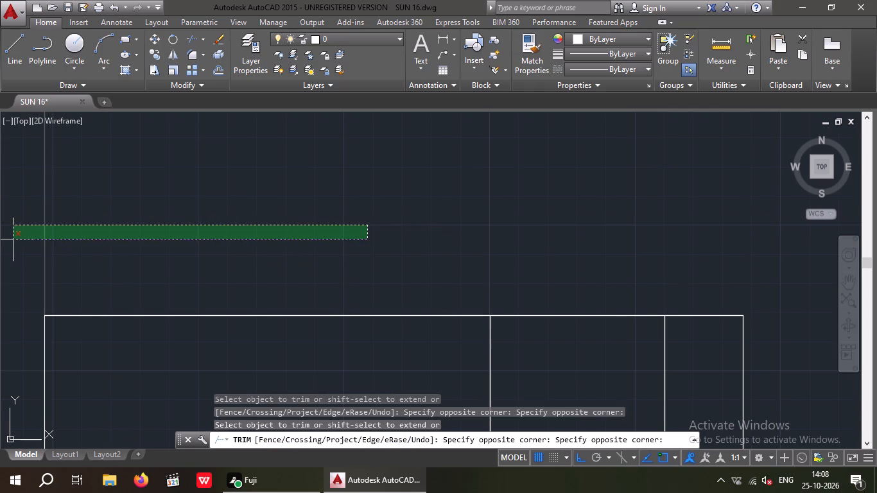
click(13, 239)
Trim all four vertical lines away below the elevation's lowest horizontal line.
scroll(81, 243, down, 3)
middle_drag(257, 243, 275, 234)
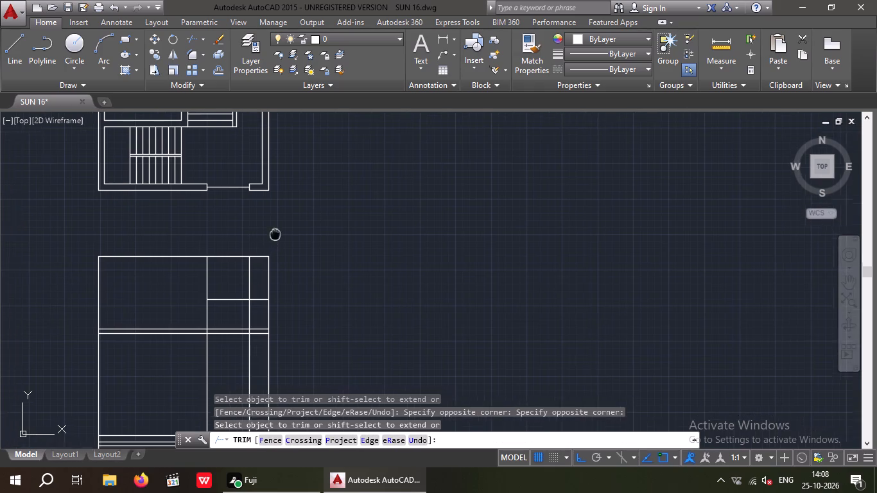
middle_drag(275, 234, 297, 218)
middle_drag(324, 277, 300, 230)
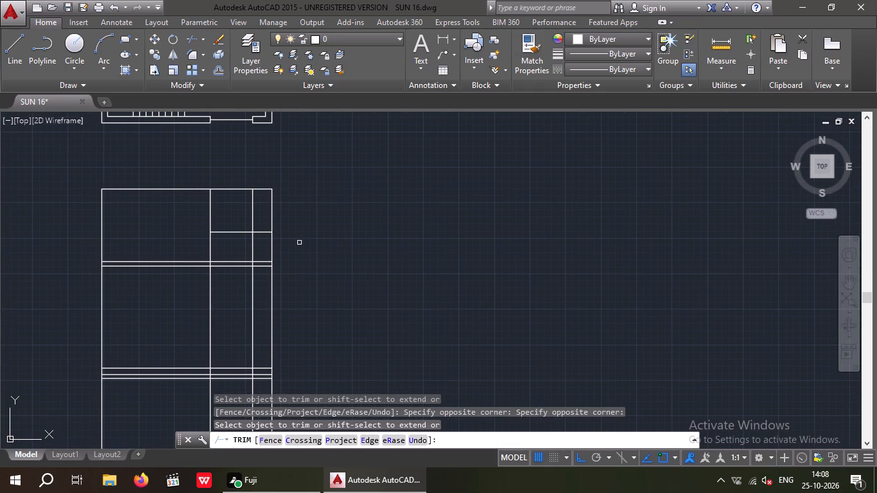
middle_drag(304, 246, 309, 211)
scroll(310, 220, down, 1)
middle_drag(309, 239, 308, 246)
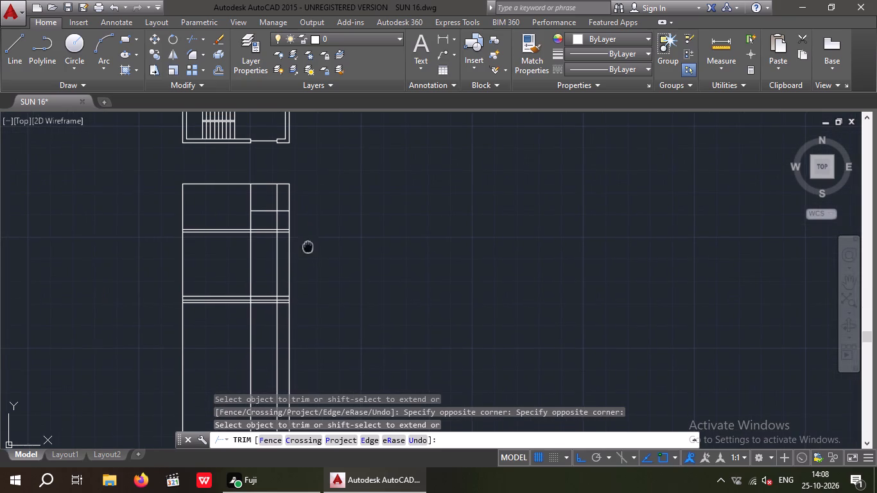
scroll(242, 329, up, 2)
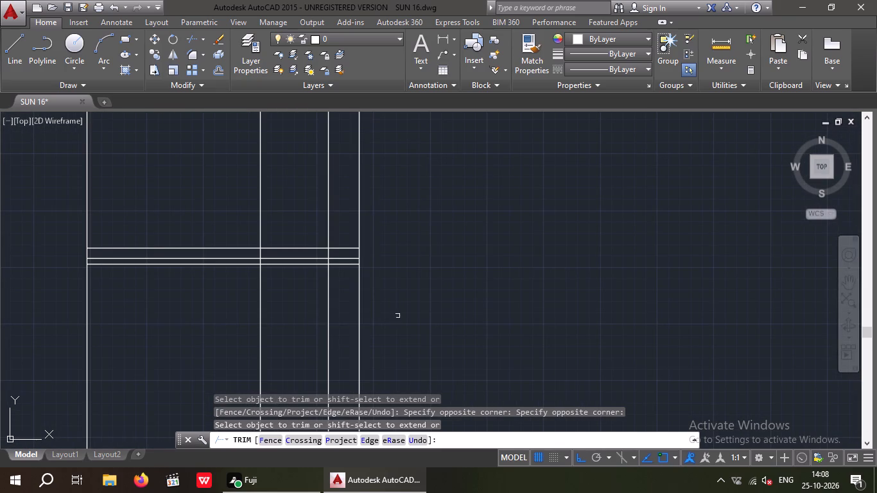
drag(398, 314, 363, 324)
click(67, 334)
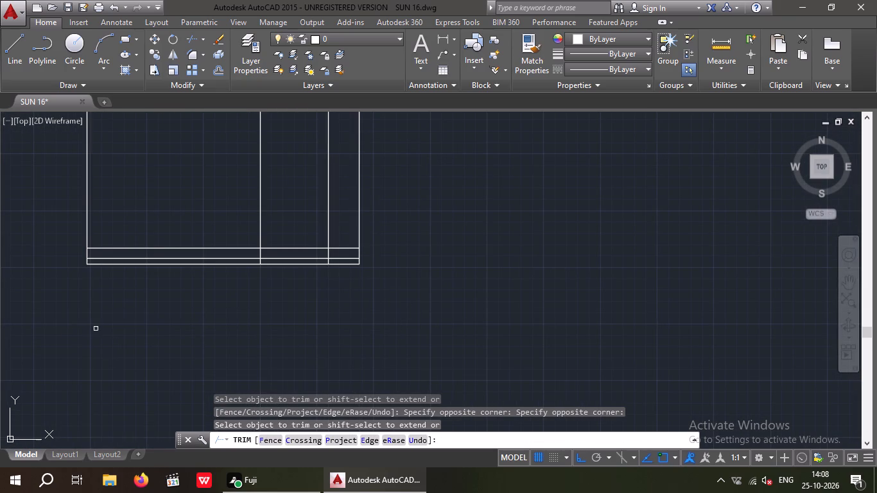
middle_drag(104, 342, 112, 393)
scroll(125, 340, down, 2)
middle_drag(274, 284, 248, 338)
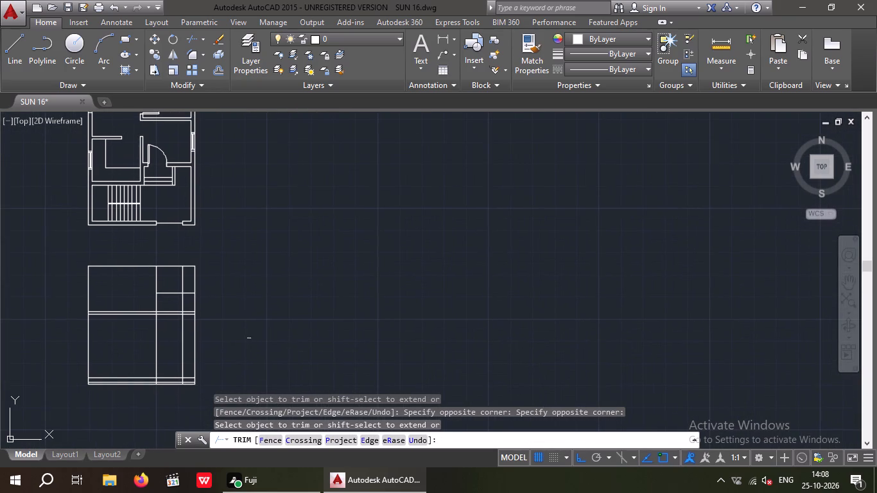
key(Escape)
key(Escape)
key(Escape)
key(Escape)
key(Escape)
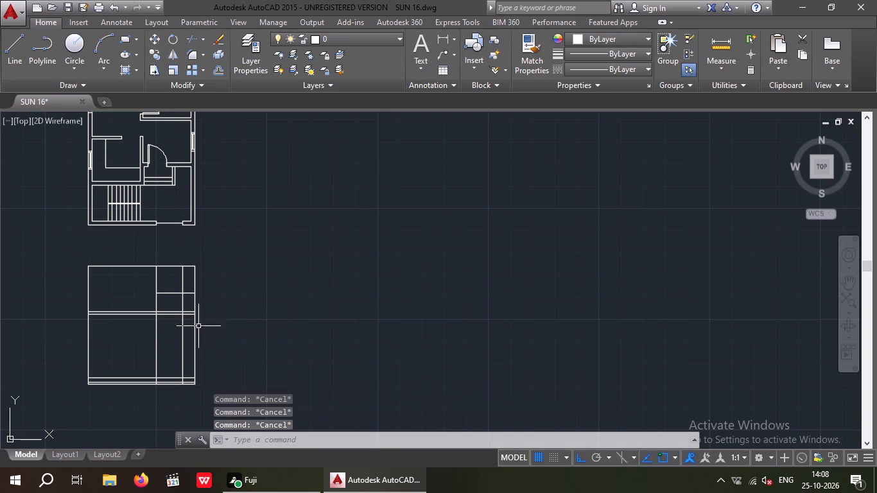
Trim the vertical line at the gate opening's east edge away from the elevation's top down to the 6" pair's lower line.
text(TR)
key(space)
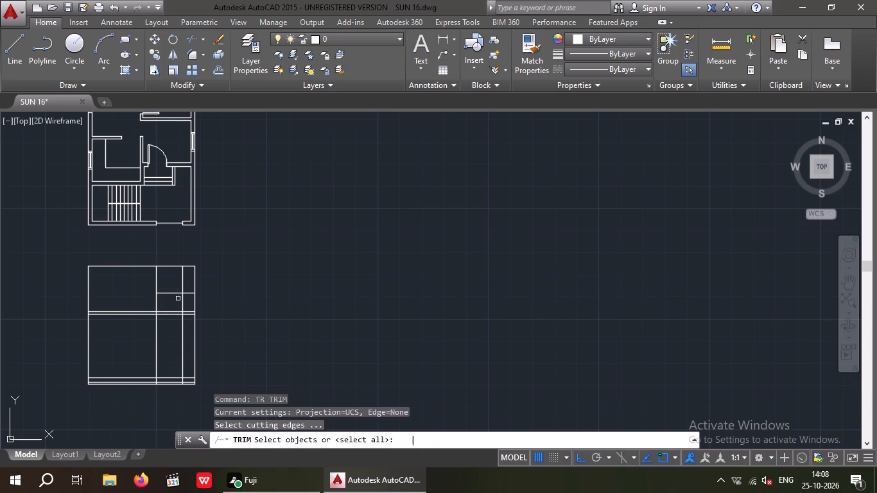
key(space)
scroll(182, 284, up, 3)
drag(196, 277, 151, 299)
click(150, 300)
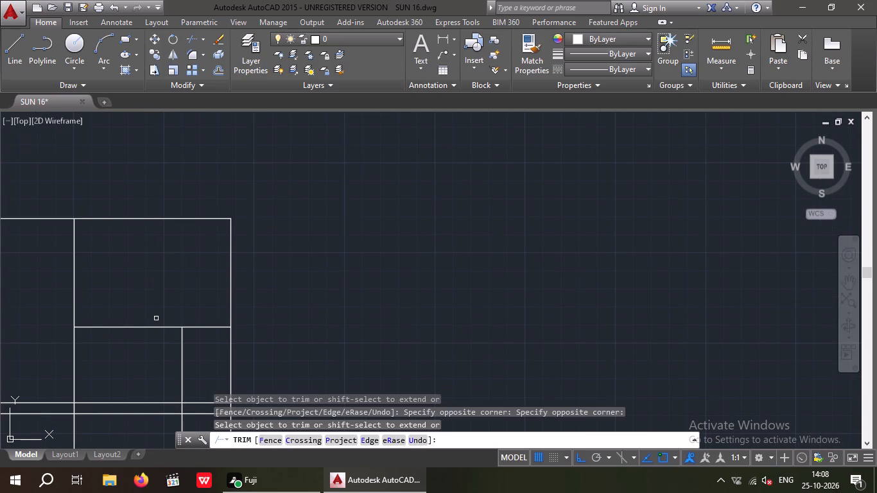
drag(198, 362, 143, 381)
click(141, 381)
scroll(168, 413, up, 3)
middle_drag(204, 388, 202, 303)
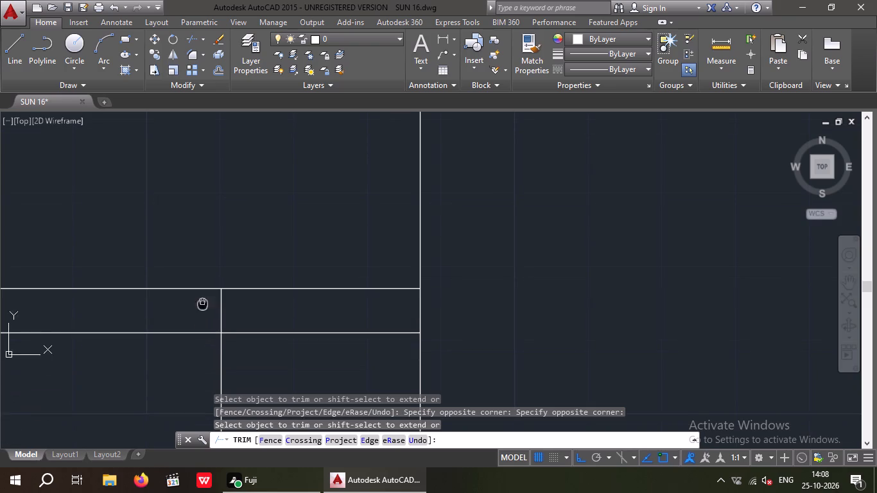
drag(243, 306, 184, 318)
click(178, 319)
scroll(176, 358, down, 2)
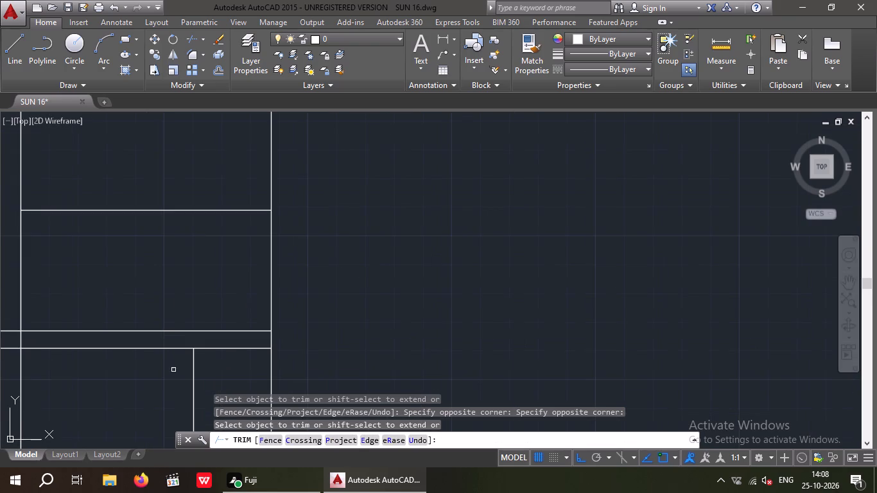
middle_drag(175, 379, 245, 370)
scroll(227, 371, down, 2)
middle_drag(202, 377, 213, 352)
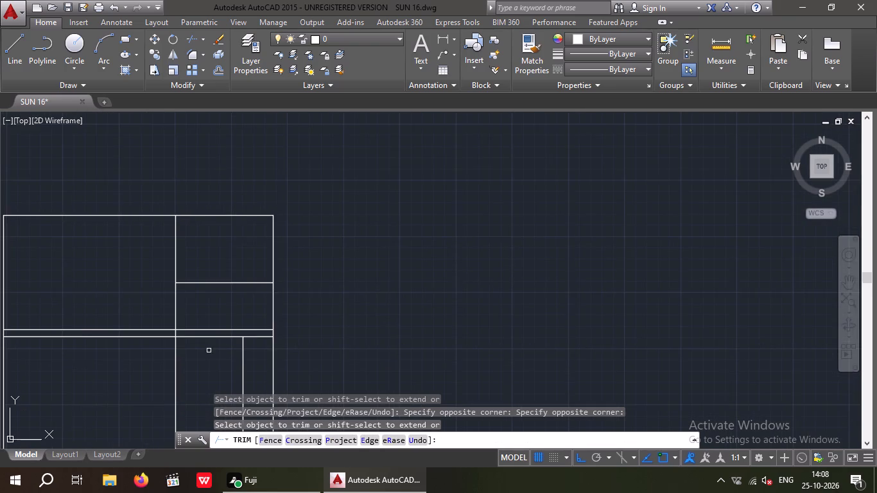
scroll(211, 352, down, 1)
middle_drag(211, 358, 212, 312)
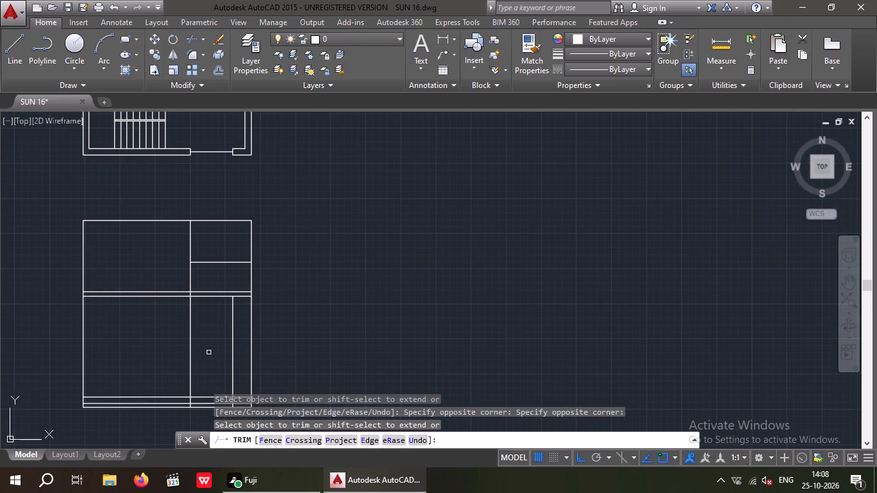
key(Escape)
key(Escape)
middle_drag(207, 333, 207, 350)
scroll(207, 340, down, 1)
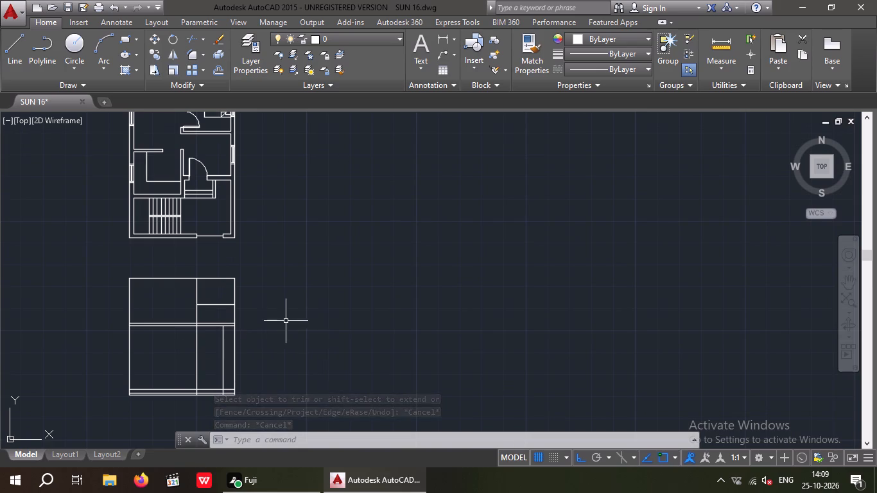
key(Escape)
key(Escape)
key(Escape)
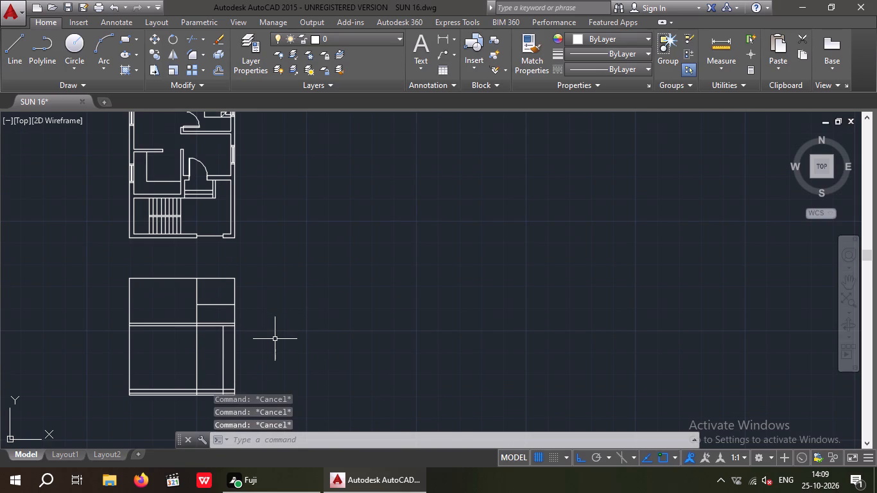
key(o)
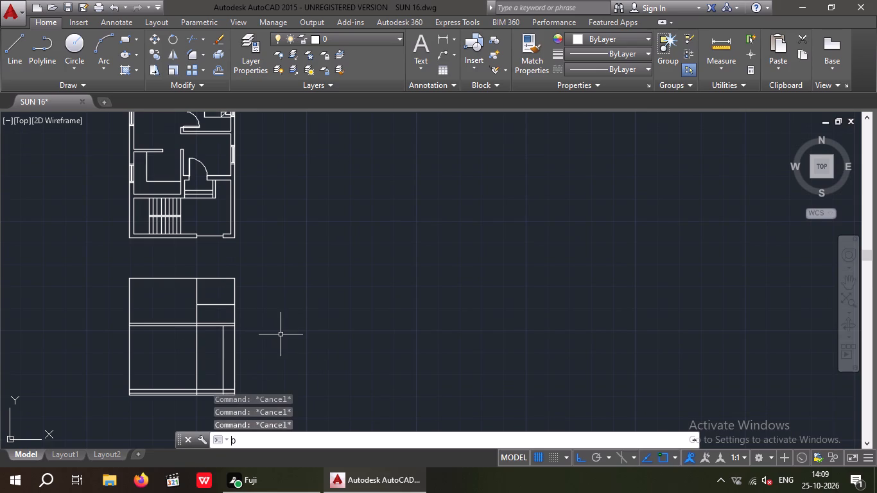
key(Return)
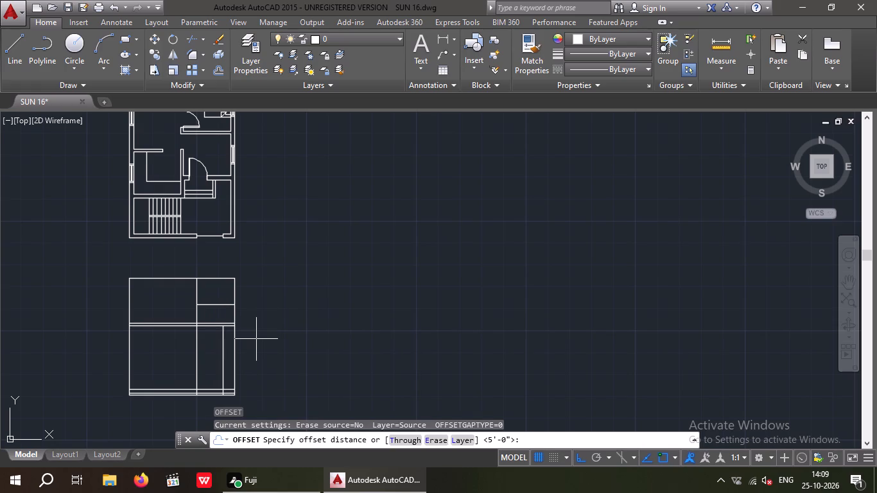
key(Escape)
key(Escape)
Place a vertical construction line through the outer corner of the entrance door's east jamb in the floor plan.
key(x)
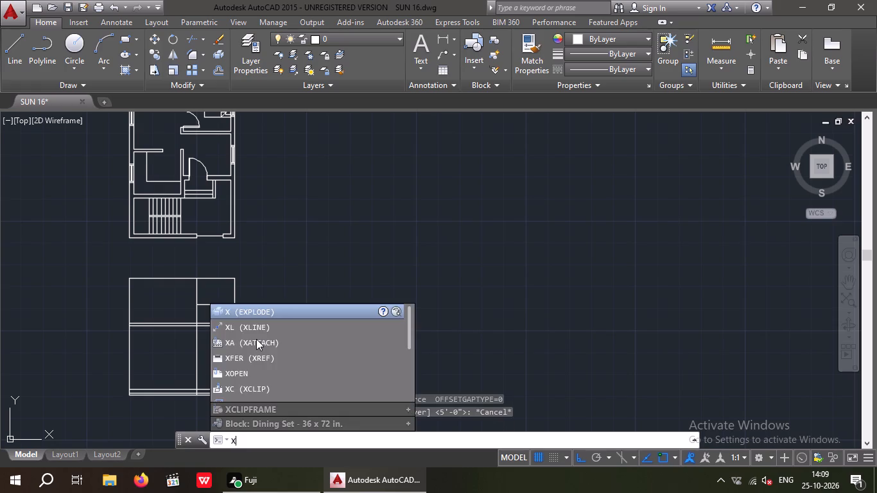
text(L V)
key(space)
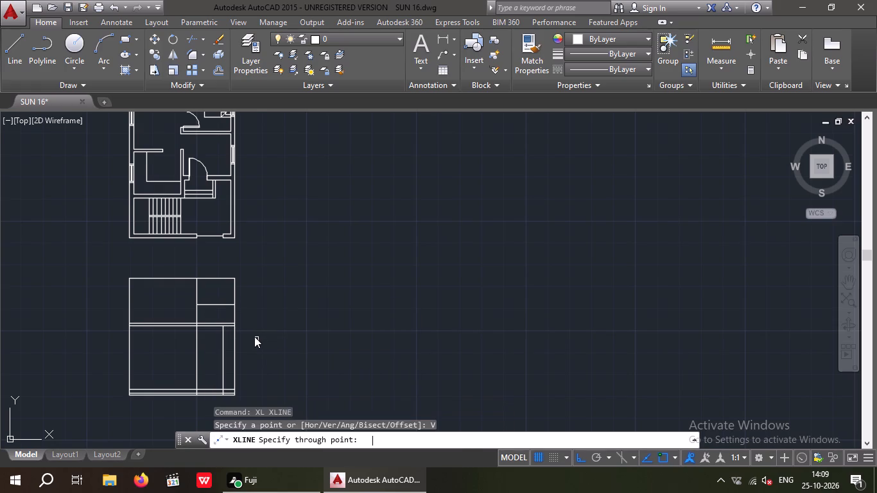
middle_drag(275, 275, 295, 272)
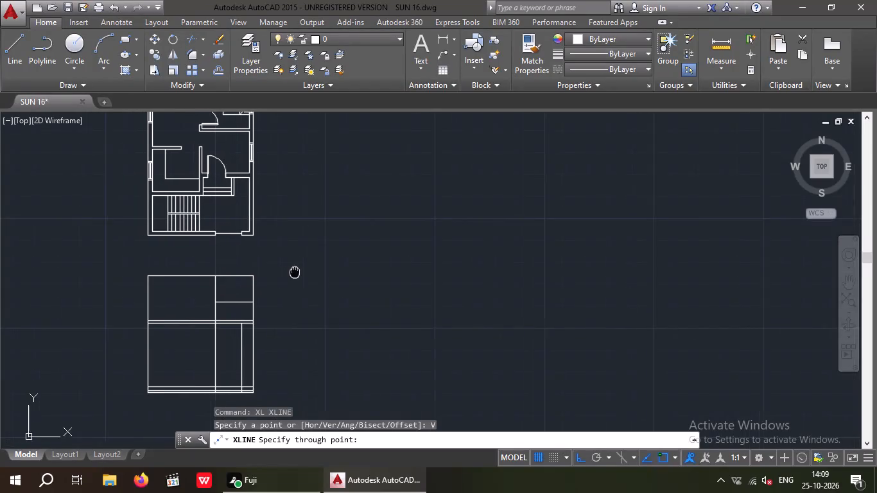
middle_drag(295, 272, 309, 273)
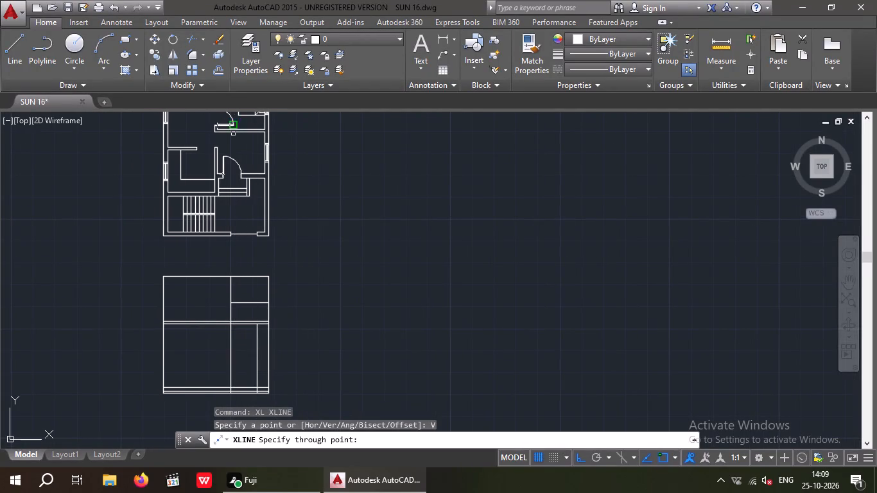
scroll(234, 180, up, 4)
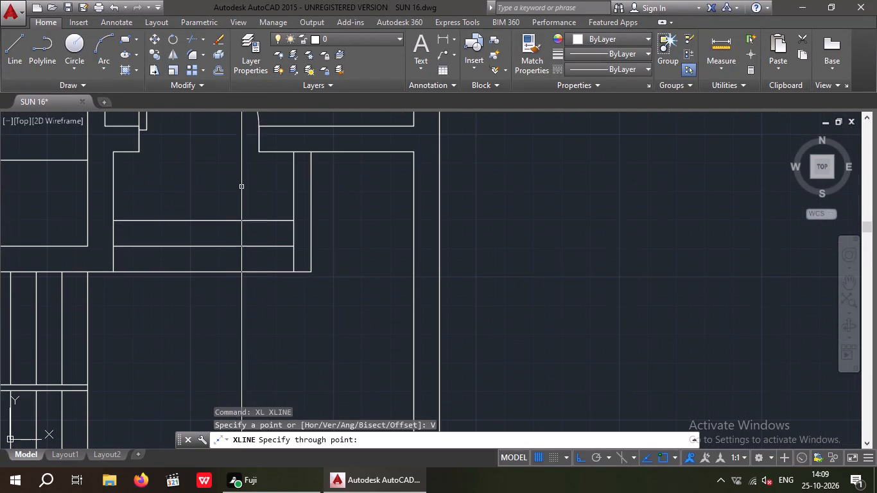
click(257, 153)
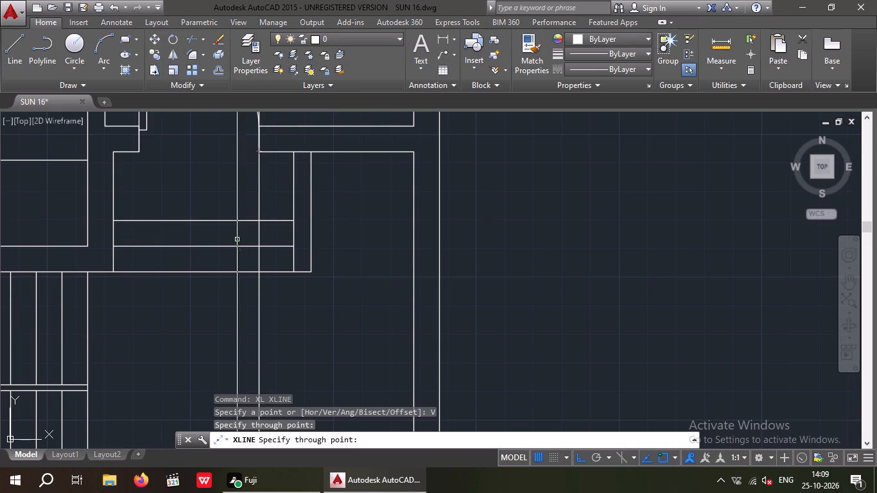
scroll(142, 184, down, 3)
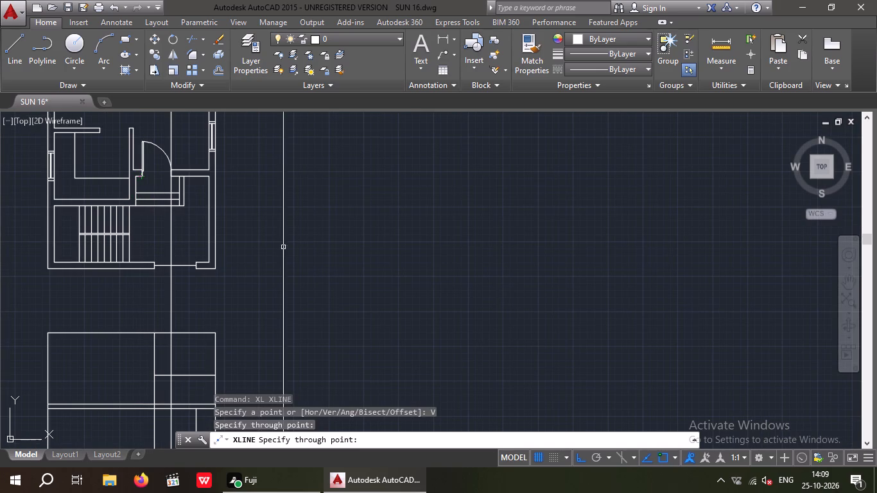
key(Escape)
key(Escape)
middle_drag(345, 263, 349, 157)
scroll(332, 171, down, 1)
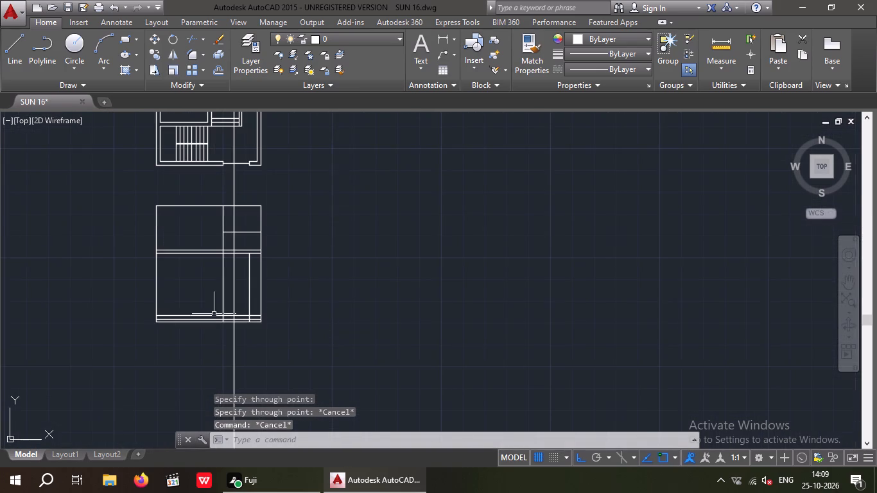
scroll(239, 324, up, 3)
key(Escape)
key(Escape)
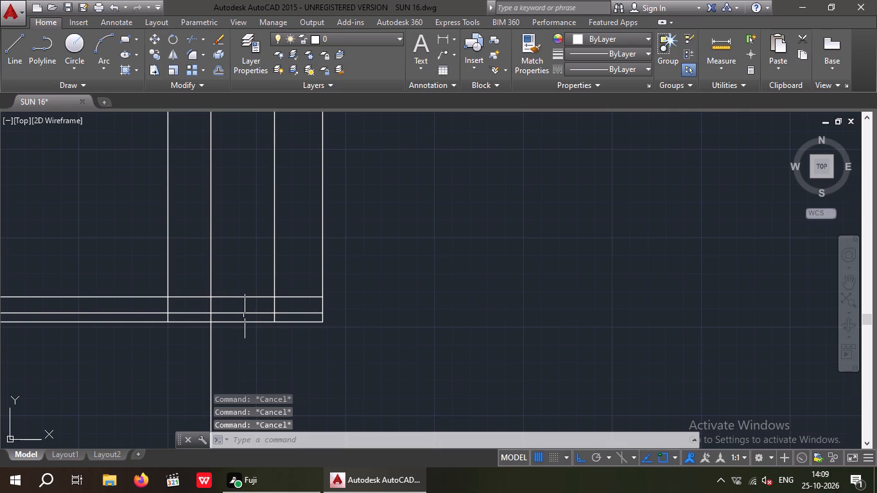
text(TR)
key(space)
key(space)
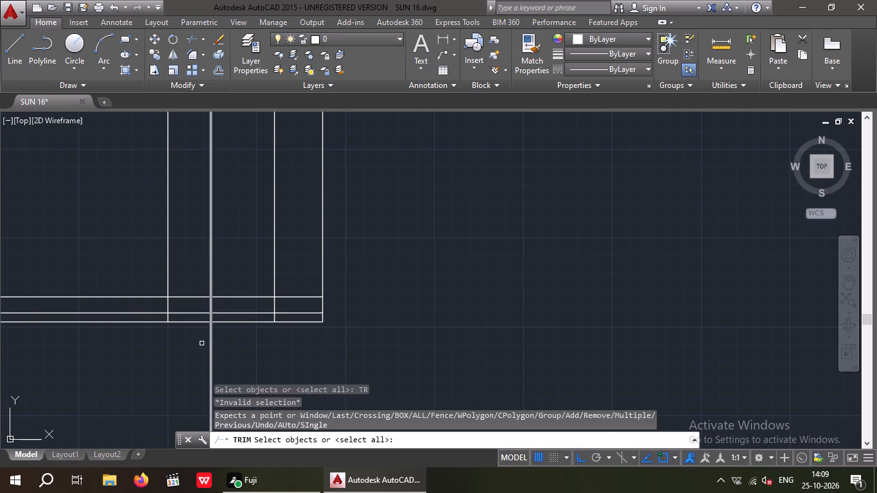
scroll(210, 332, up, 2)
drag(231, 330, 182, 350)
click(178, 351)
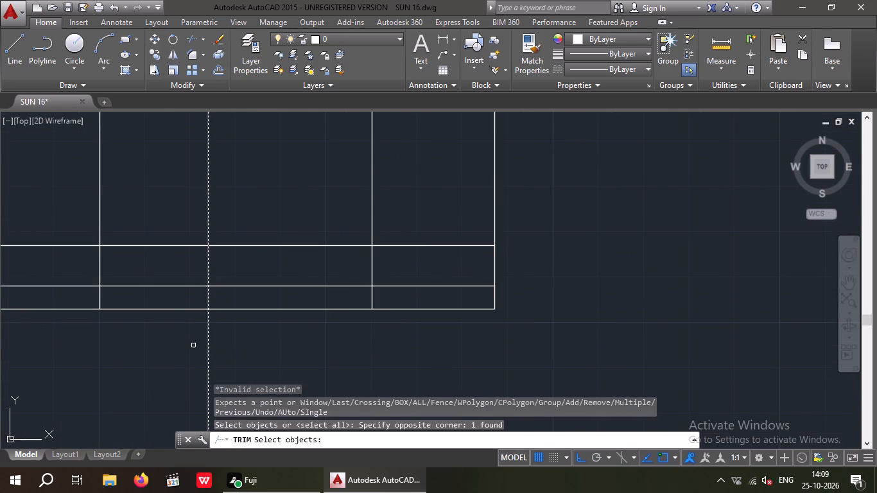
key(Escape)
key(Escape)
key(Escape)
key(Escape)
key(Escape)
Trim the entrance door's projected vertical line away below the elevation's lowest horizontal line.
key(t)
key(r)
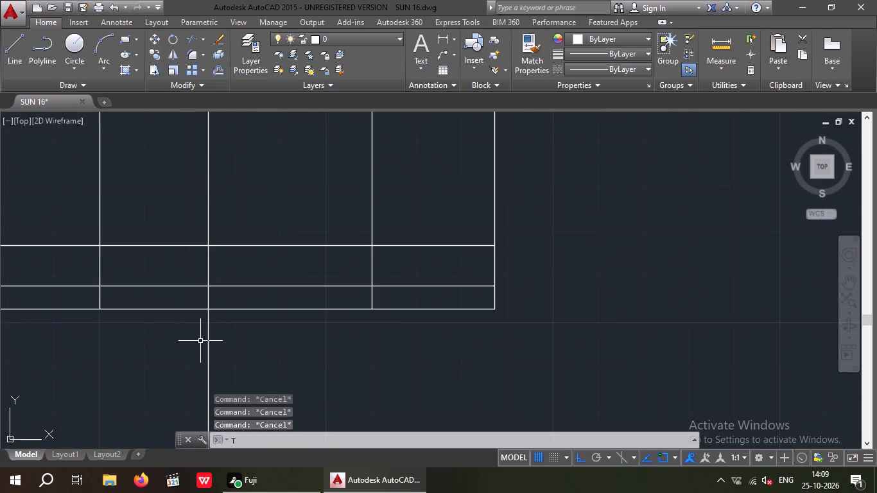
key(space)
key(space)
drag(256, 352, 184, 370)
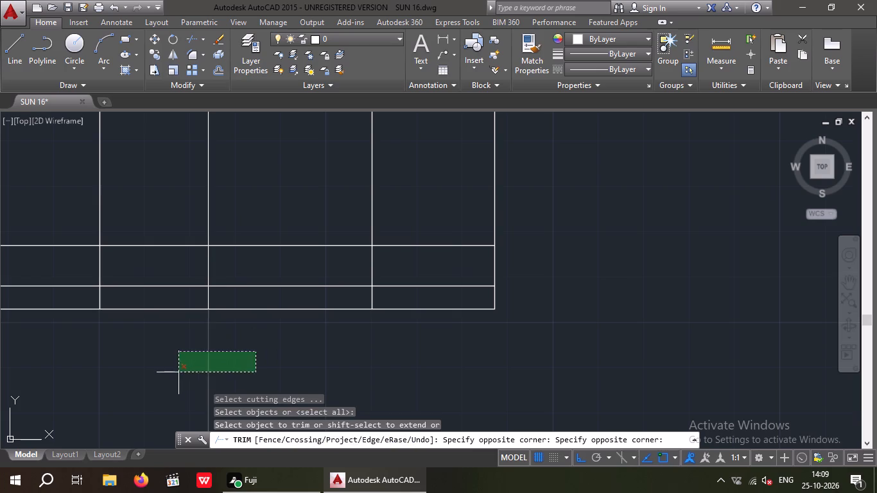
click(177, 373)
Trim the door's projected vertical line away between the two lines of the elevation's 6" pair.
middle_drag(209, 377, 221, 438)
scroll(247, 267, down, 2)
middle_drag(252, 297, 253, 395)
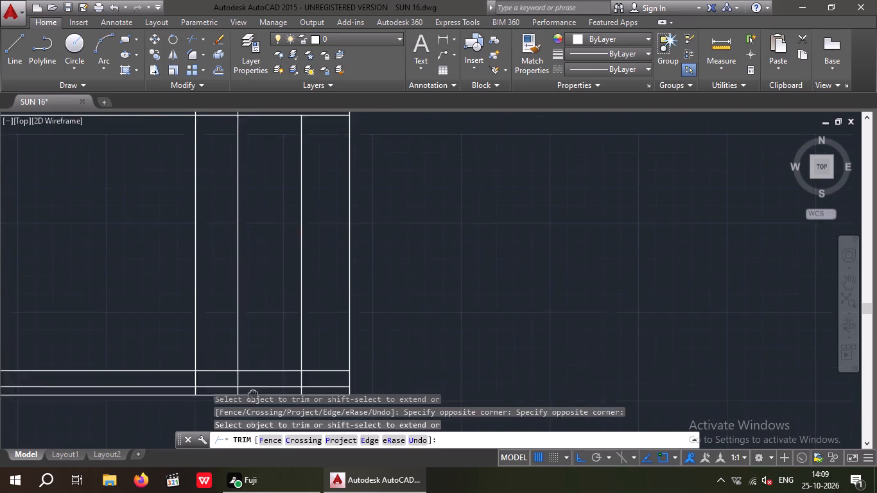
middle_drag(253, 395, 248, 418)
scroll(248, 301, down, 1)
middle_drag(254, 328, 254, 377)
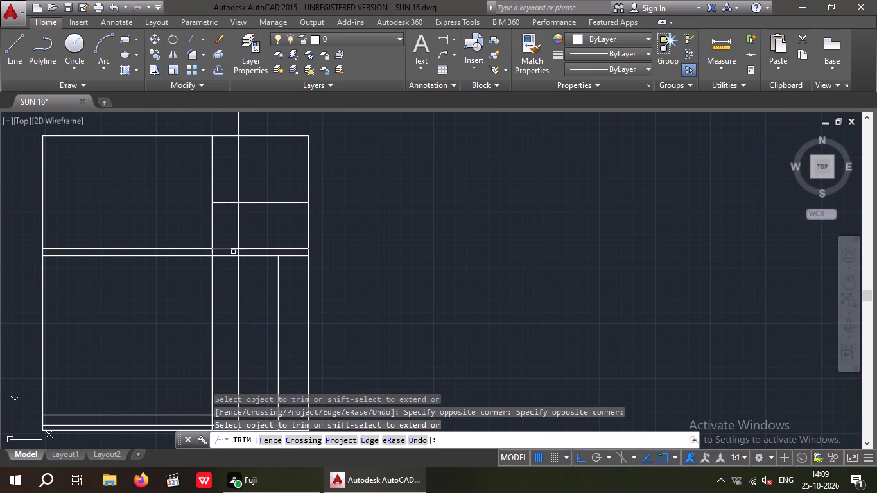
scroll(232, 254, up, 4)
drag(288, 236, 252, 243)
click(237, 245)
Erase the leftover part of the door's vertical line above the 6" pair.
scroll(241, 246, down, 1)
middle_drag(251, 272, 252, 276)
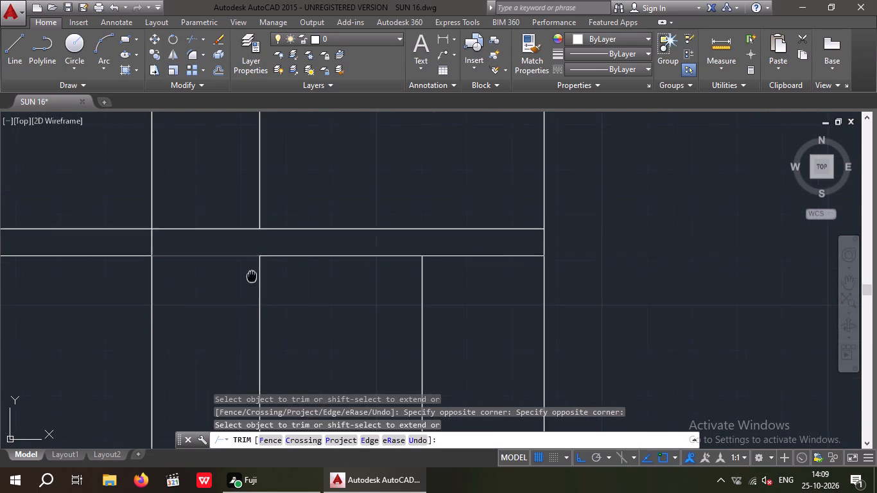
middle_drag(252, 276, 254, 327)
key(Escape)
key(Escape)
drag(290, 206, 289, 206)
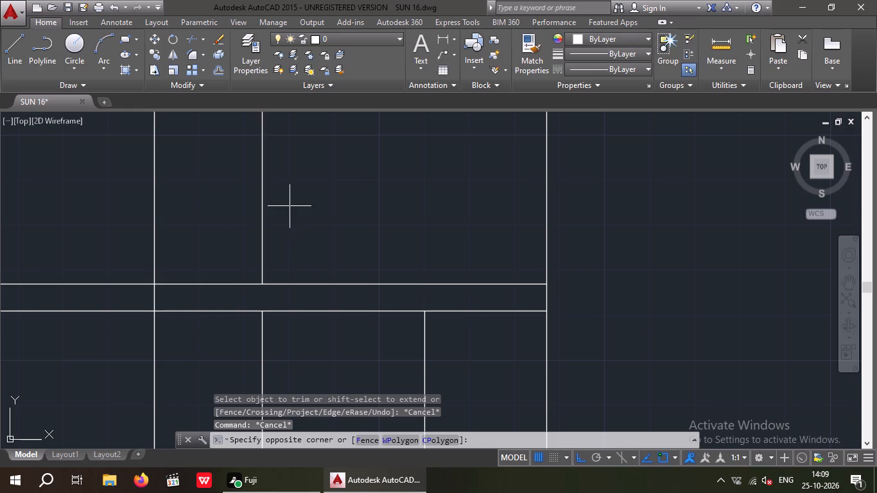
drag(289, 206, 220, 252)
click(216, 252)
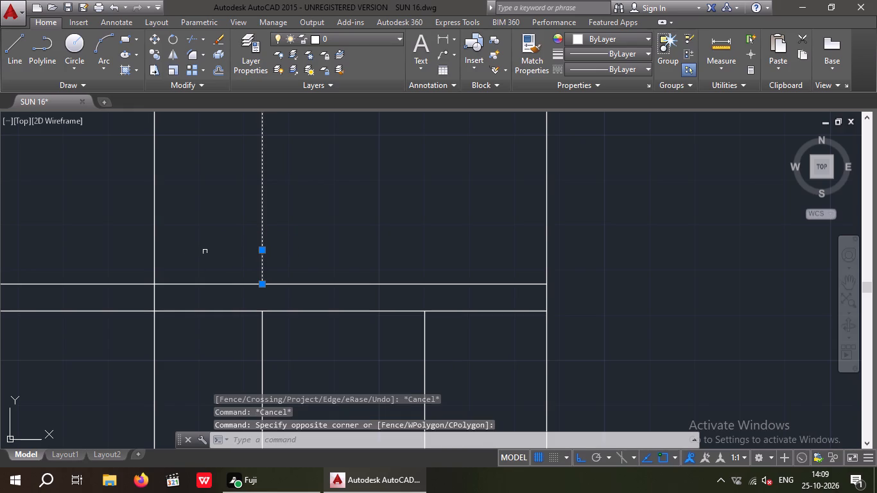
key(Delete)
Offset the uppermost of the elevation's three base lines 7' upward for the door head.
scroll(177, 218, down, 3)
middle_drag(187, 317, 206, 277)
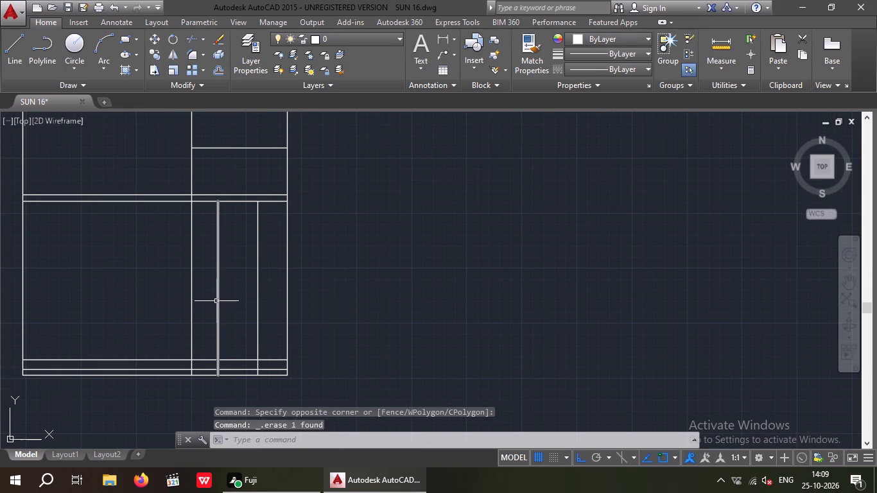
key(Escape)
key(Escape)
key(o)
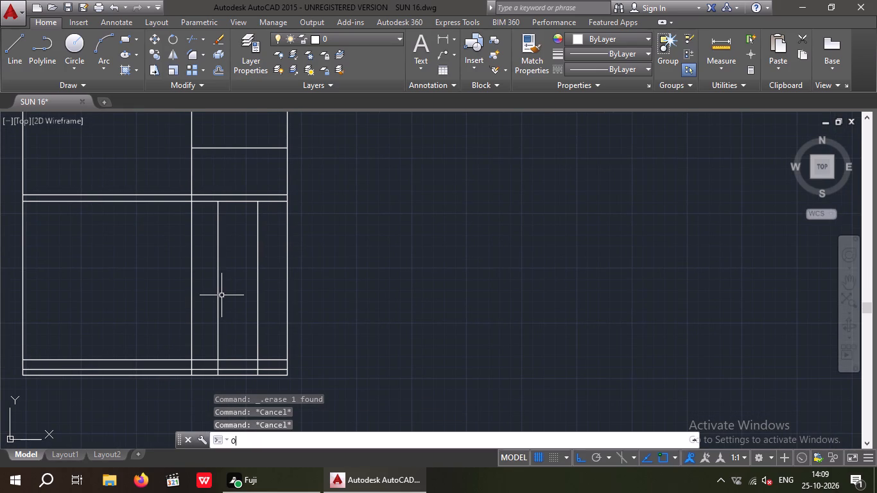
key(Return)
key(7)
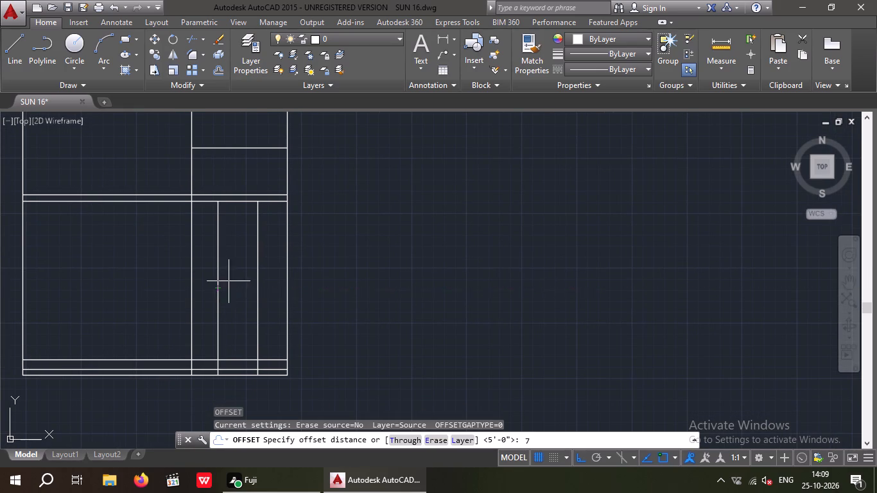
key(apostrophe)
key(Return)
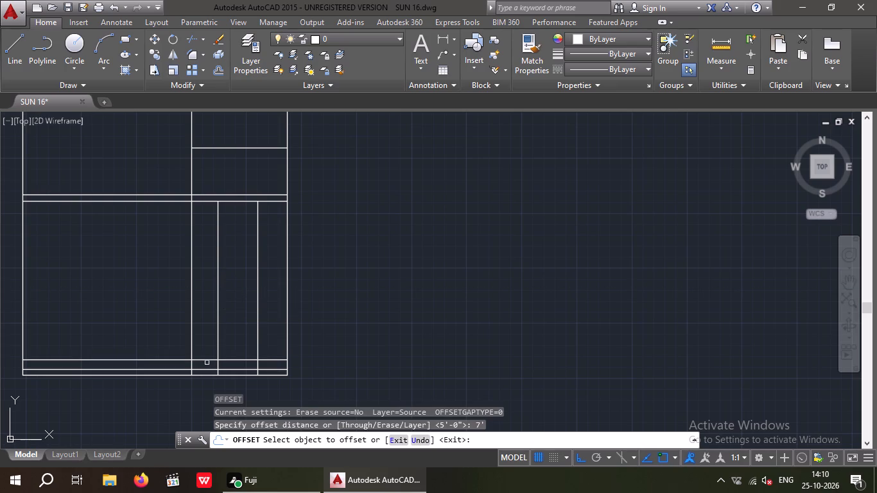
click(202, 360)
click(198, 329)
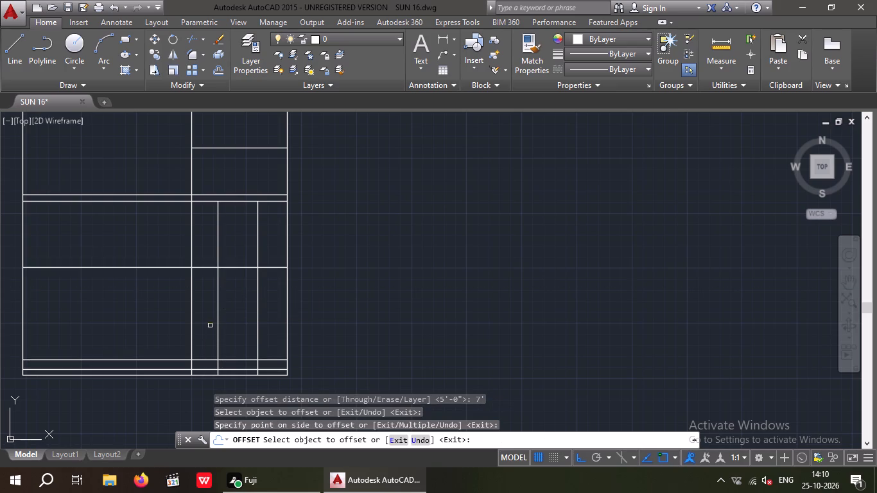
key(Escape)
key(Escape)
key(Escape)
key(Escape)
key(Escape)
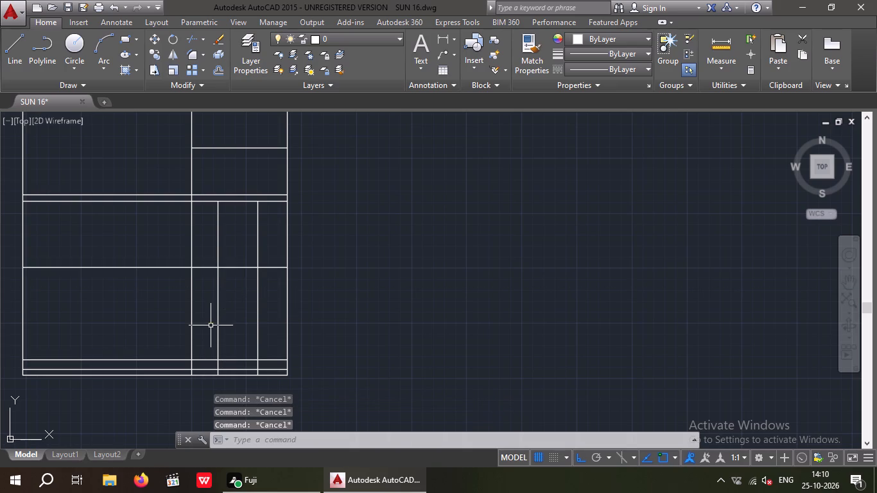
Trim the 7' door head line so it remains only between the gate opening's west edge line and the door's vertical line.
key(t)
key(r)
key(space)
key(space)
scroll(277, 270, up, 2)
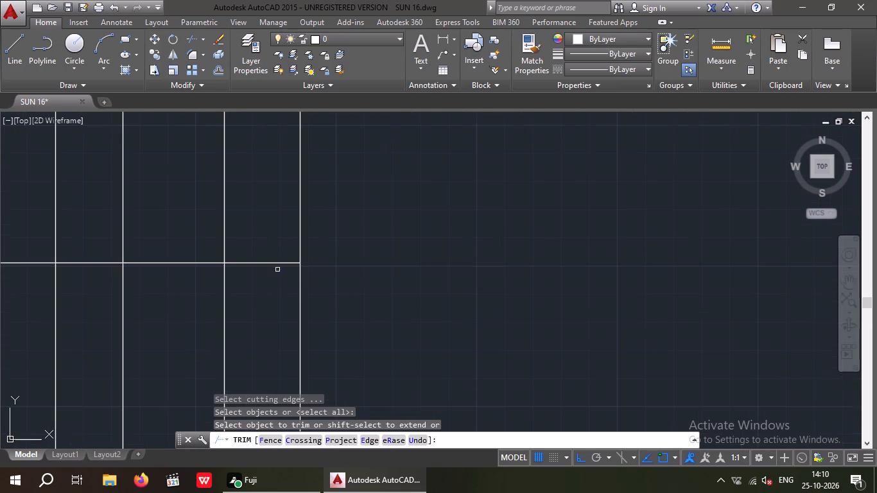
drag(277, 293, 265, 267)
click(265, 243)
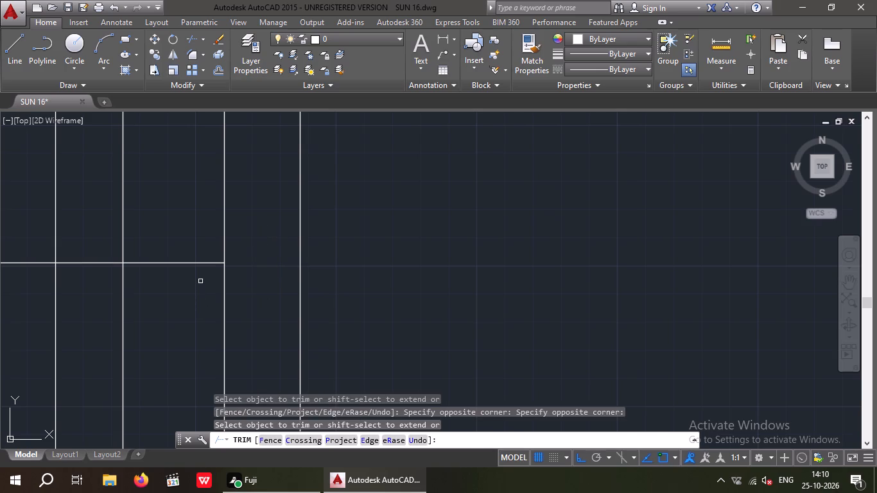
drag(200, 294, 182, 277)
click(159, 241)
scroll(164, 251, down, 1)
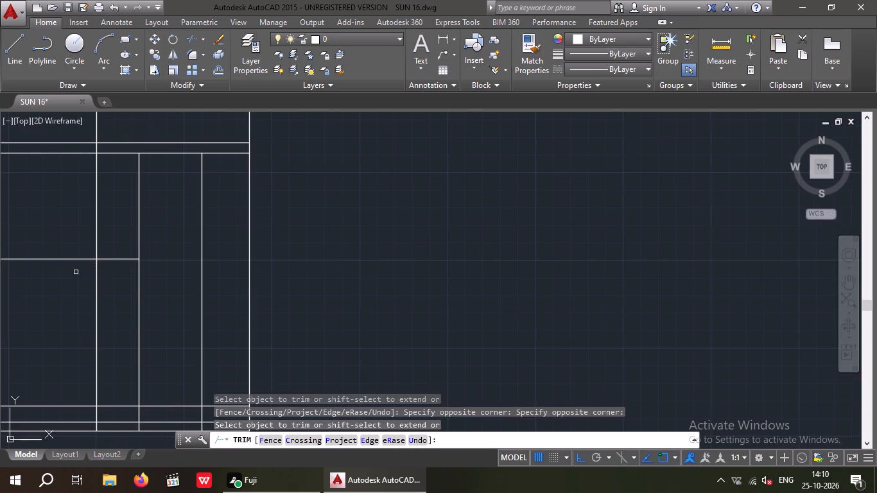
middle_drag(69, 277, 209, 306)
drag(185, 316, 158, 302)
click(145, 264)
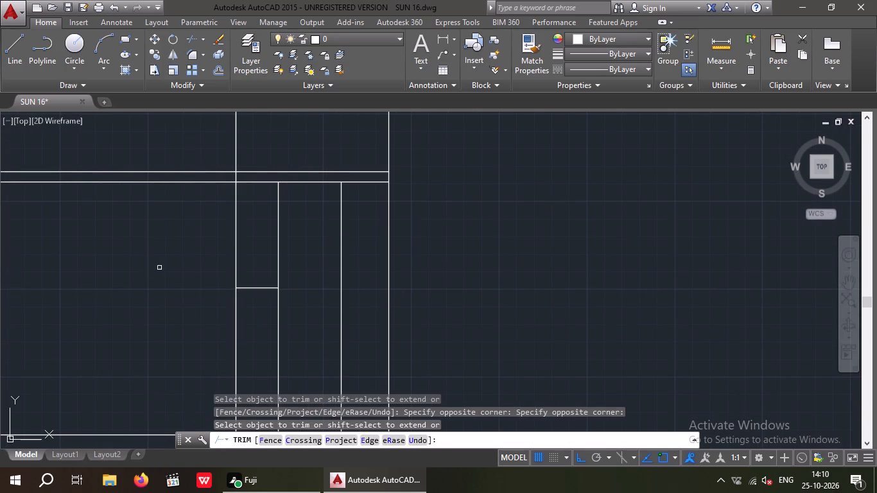
Trim the two gate opening edge lines and the door's vertical line away below the uppermost of the three base lines.
scroll(159, 268, down, 2)
middle_click(164, 293)
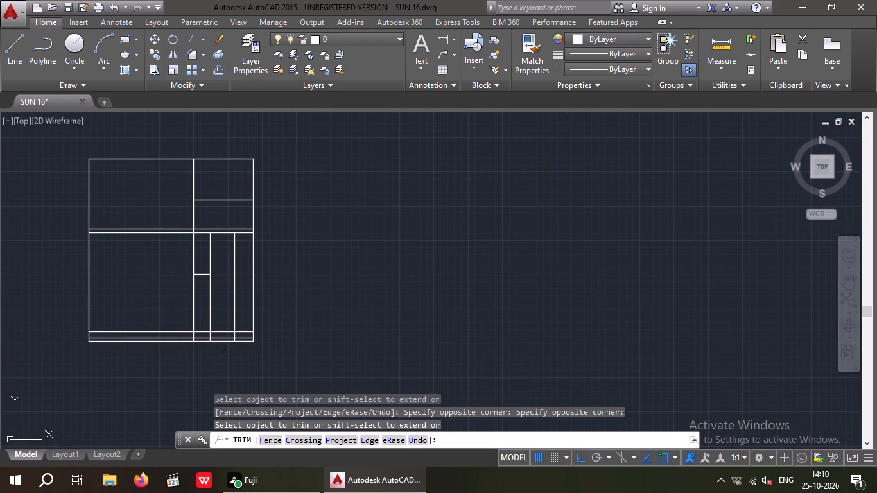
scroll(225, 347, up, 4)
drag(297, 311, 256, 316)
click(245, 315)
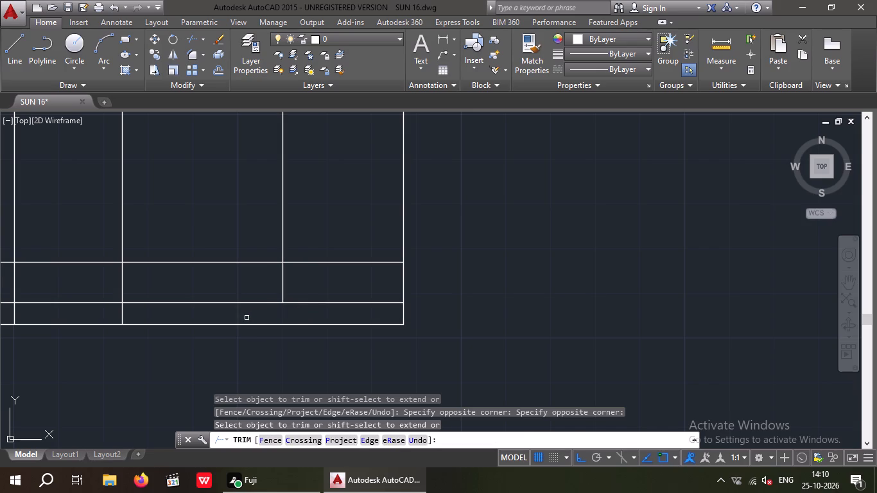
middle_drag(247, 318, 366, 305)
drag(265, 298, 248, 302)
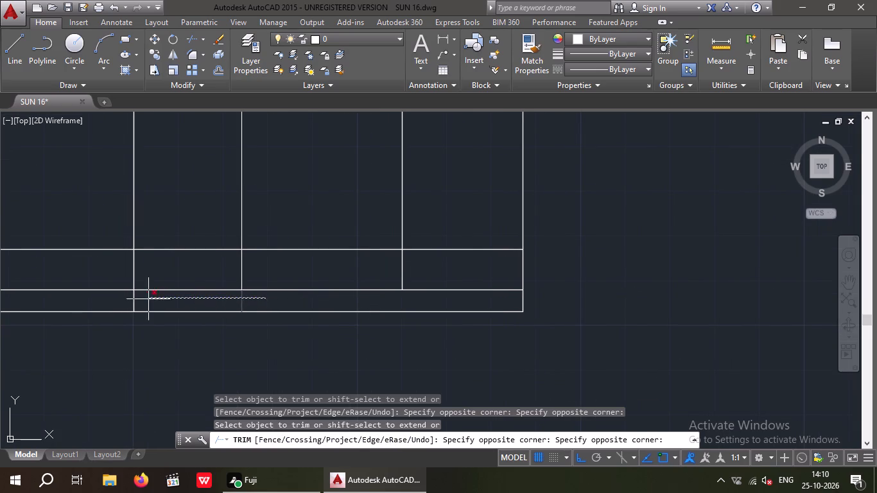
click(116, 302)
drag(435, 264, 377, 272)
click(90, 271)
scroll(105, 270, down, 2)
middle_drag(114, 276, 142, 336)
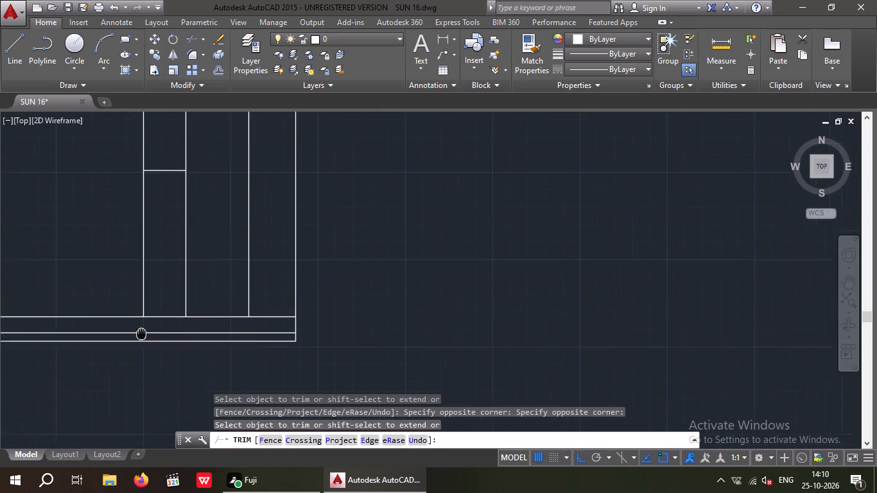
middle_drag(142, 336, 146, 342)
middle_drag(238, 288, 242, 316)
scroll(228, 295, down, 1)
middle_drag(222, 309, 222, 317)
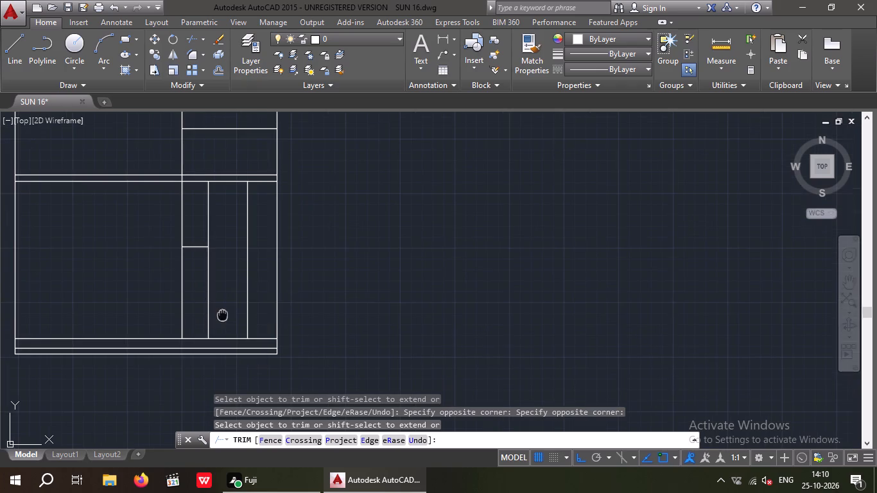
middle_drag(222, 317, 218, 348)
scroll(214, 324, down, 1)
middle_drag(214, 331, 220, 357)
middle_drag(221, 340, 223, 376)
scroll(217, 352, down, 1)
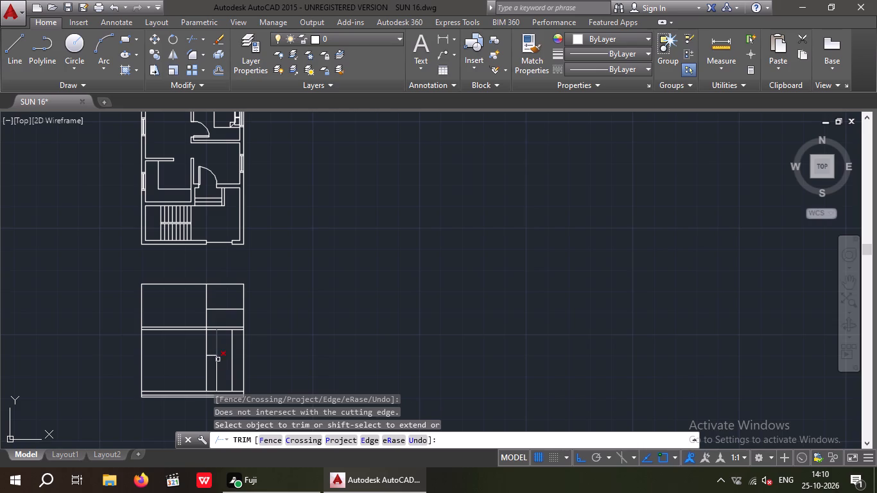
key(Escape)
key(Escape)
key(Escape)
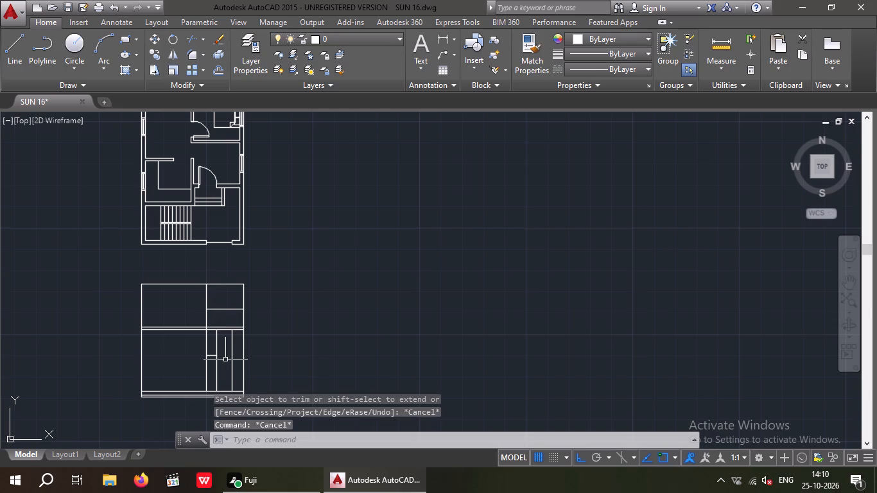
Trim the door's vertical line away between the door head and the 6" pair's lower line.
text(TR)
key(space)
key(space)
scroll(218, 346, up, 3)
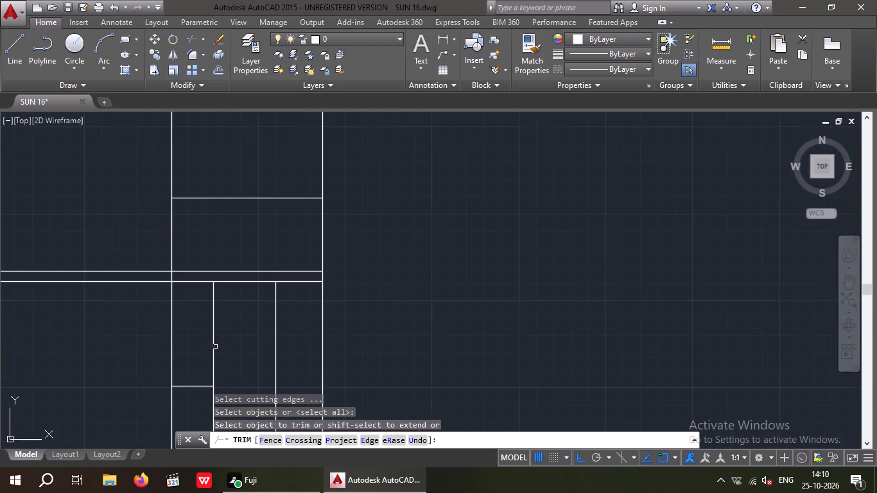
click(213, 358)
scroll(204, 314, down, 2)
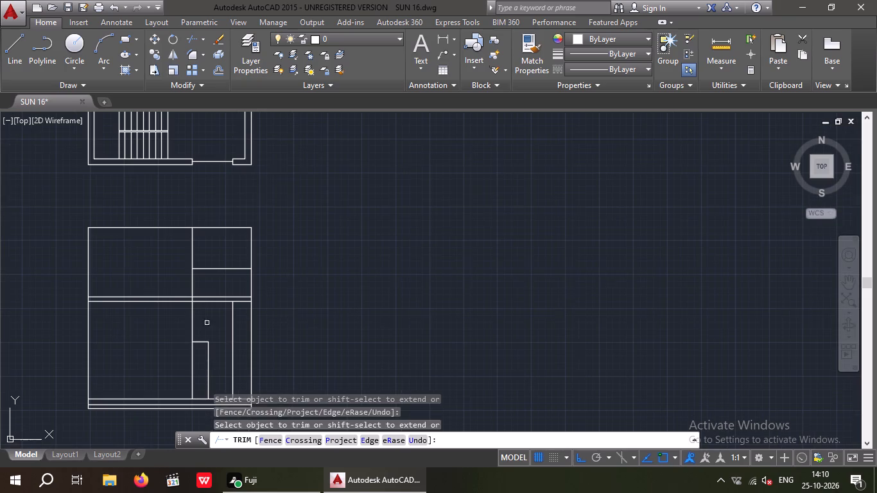
key(Escape)
key(Escape)
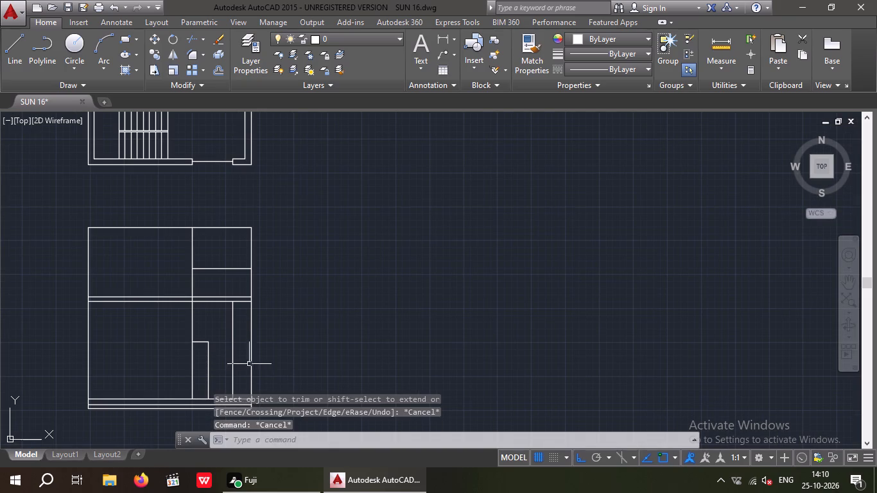
middle_drag(313, 365, 329, 331)
key(Escape)
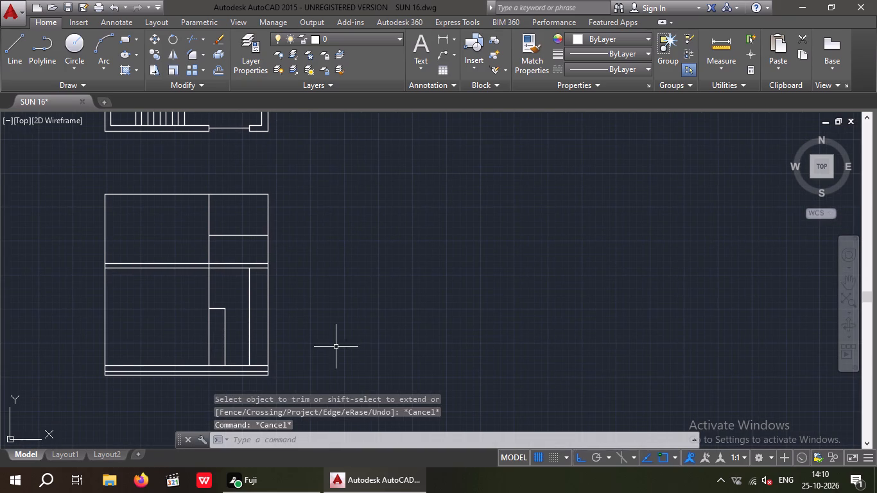
key(Escape)
key(Escape)
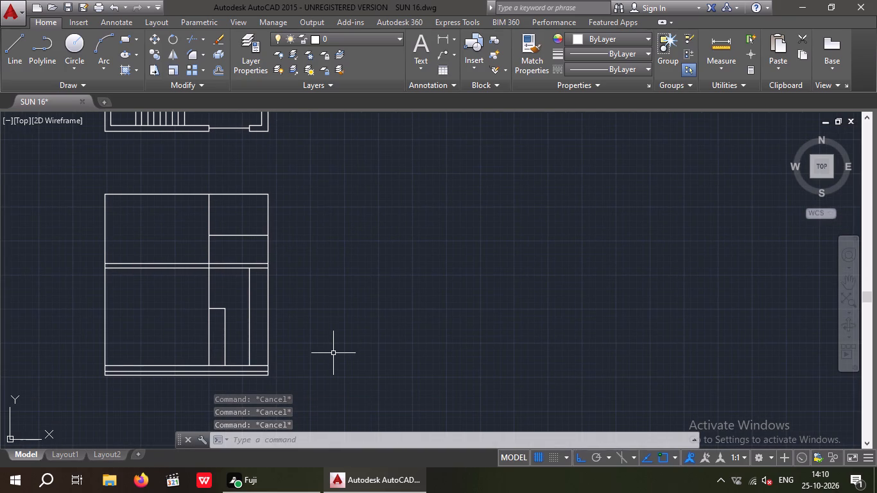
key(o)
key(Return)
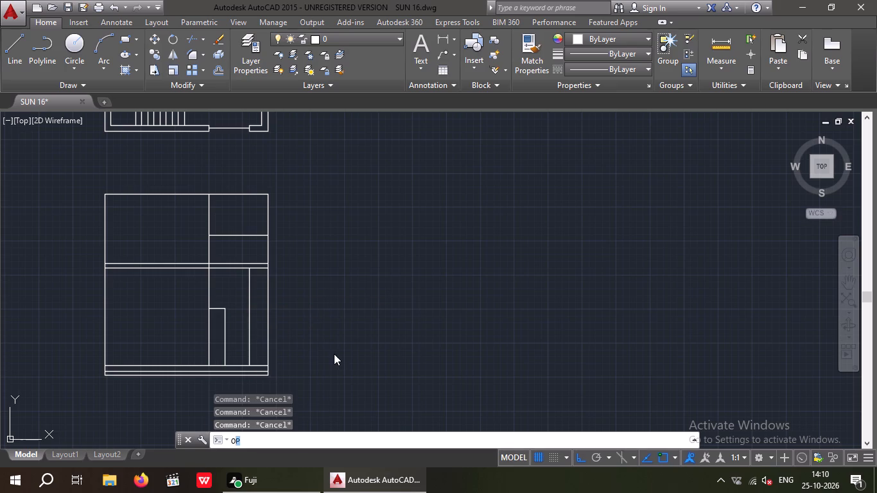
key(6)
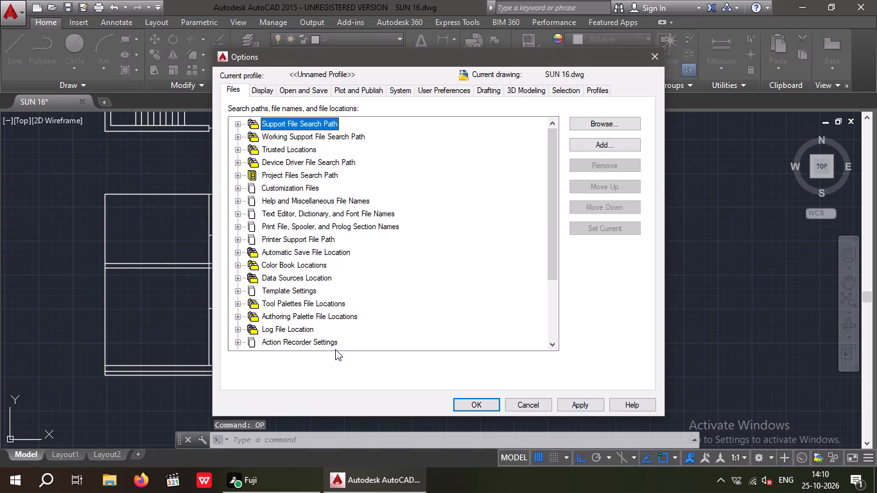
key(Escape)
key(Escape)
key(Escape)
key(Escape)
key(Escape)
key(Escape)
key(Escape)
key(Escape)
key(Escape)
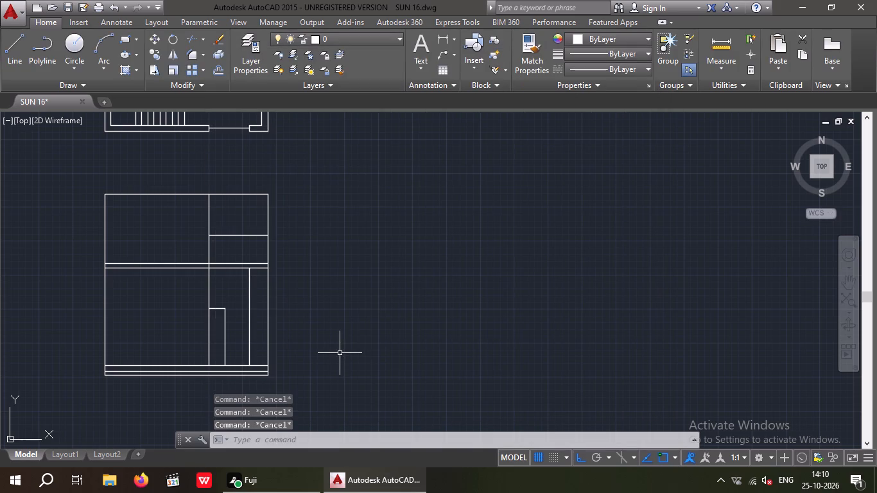
Offset the uppermost of the elevation's three base lines 6' upward.
key(o)
key(Return)
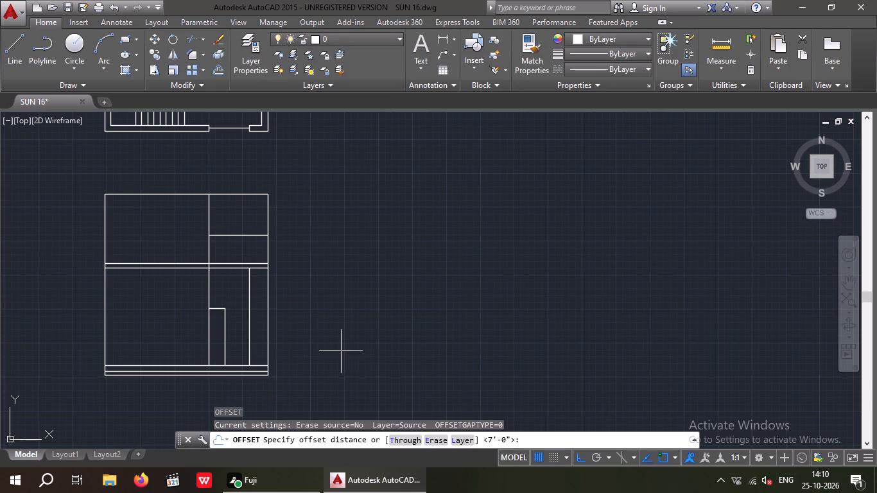
key(6)
key(apostrophe)
key(Return)
scroll(162, 367, up, 1)
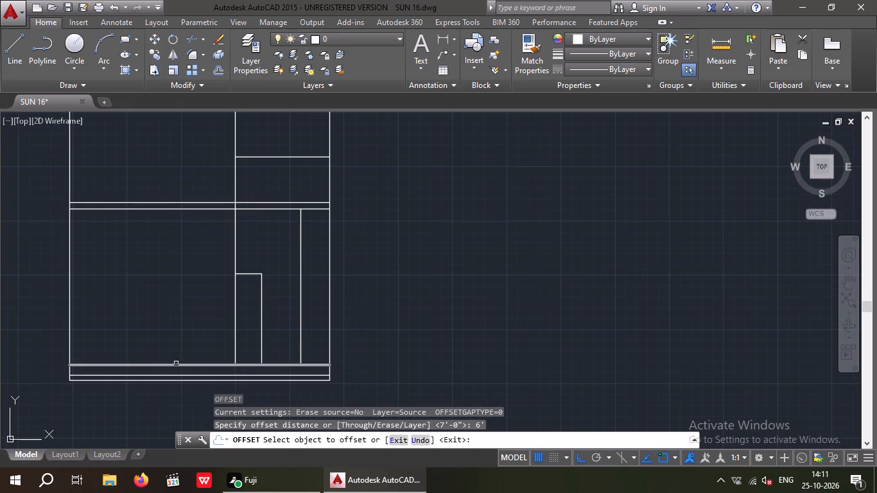
click(177, 365)
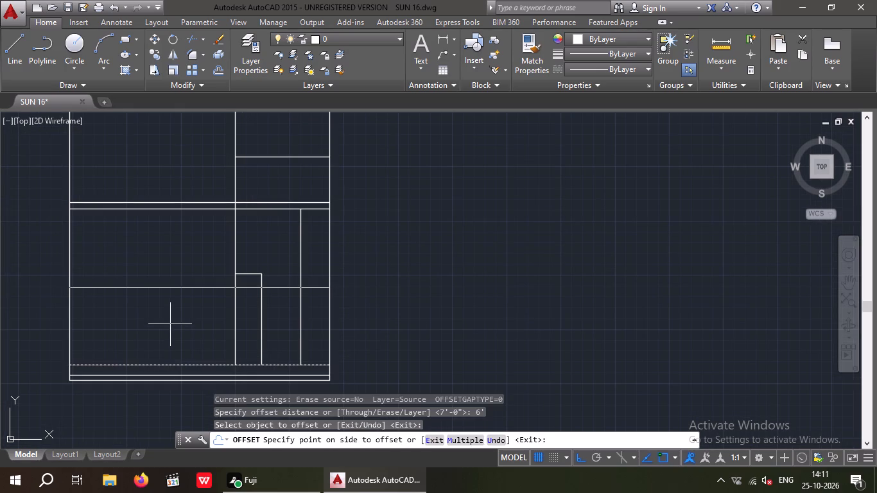
click(170, 324)
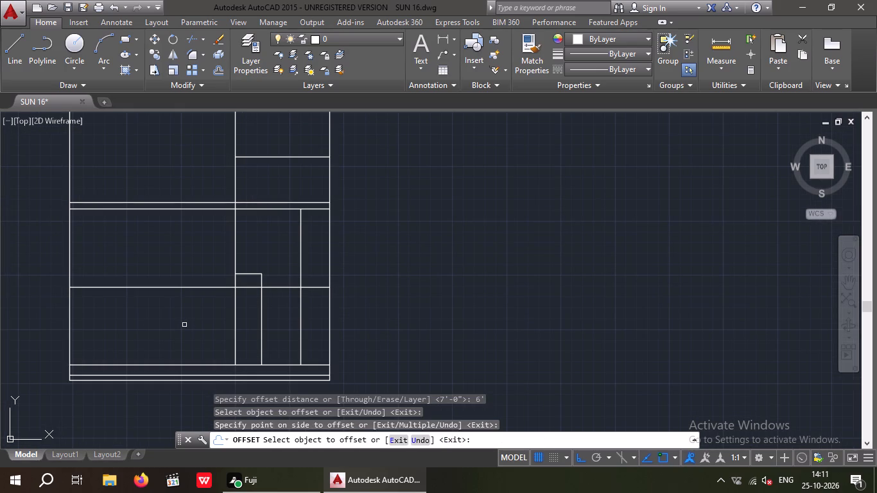
key(Escape)
key(Escape)
key(Escape)
key(Escape)
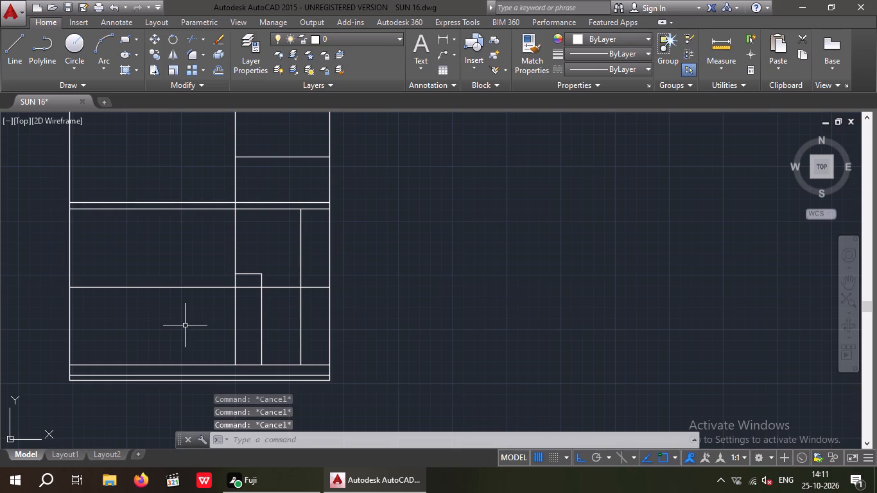
Trim the 6' line away between the gate opening's two edge lines, including the part crossing the door.
key(t)
key(r)
key(space)
key(space)
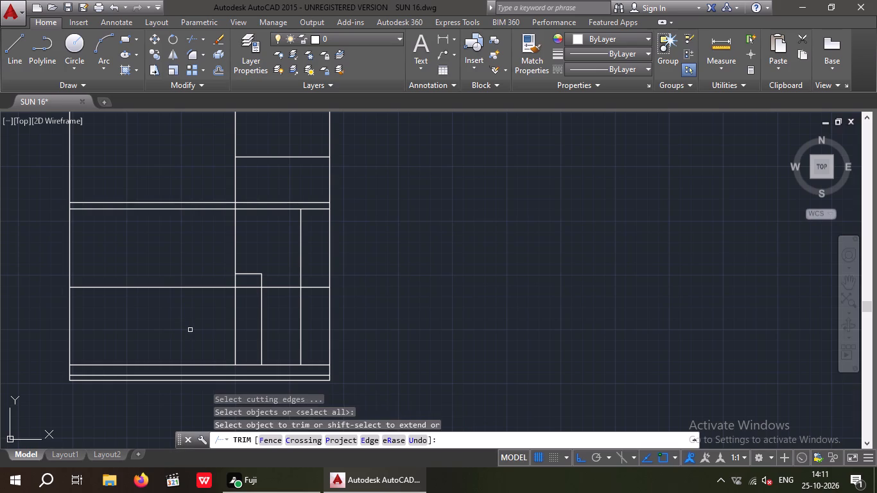
click(247, 287)
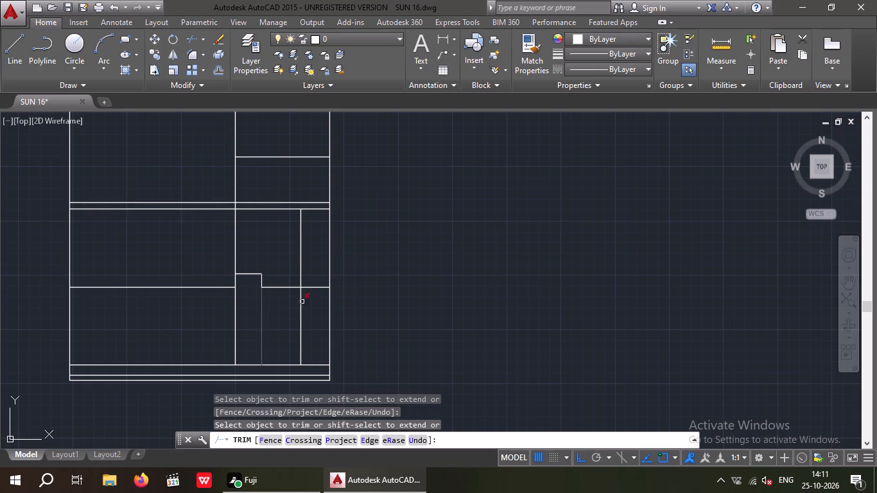
click(279, 288)
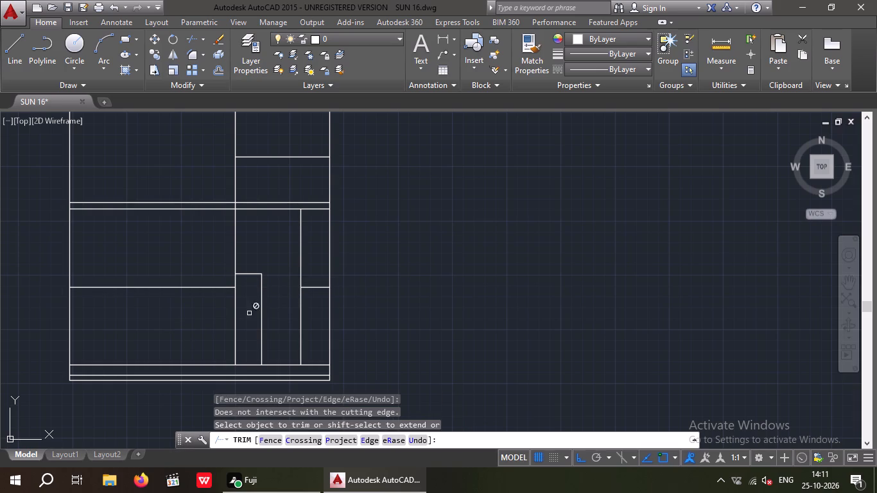
key(Escape)
key(Escape)
key(Escape)
Offset the uppermost base line 5' upward for the top of the gate.
key(o)
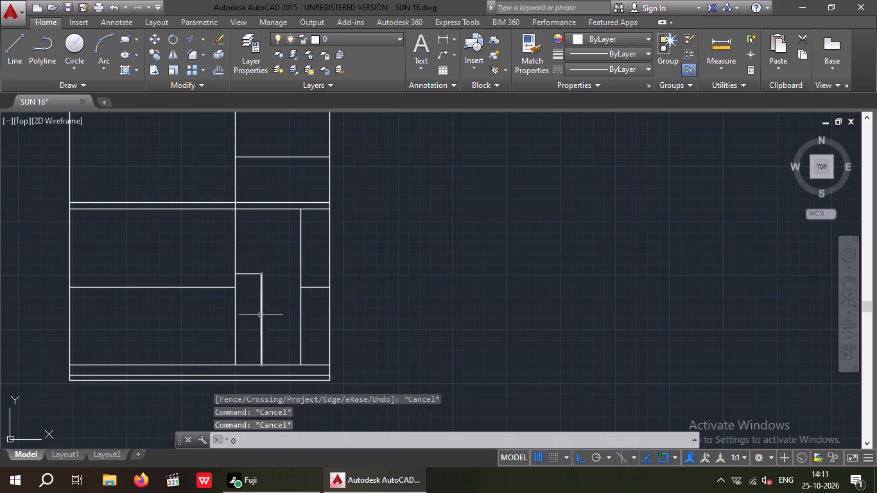
key(Return)
key(5)
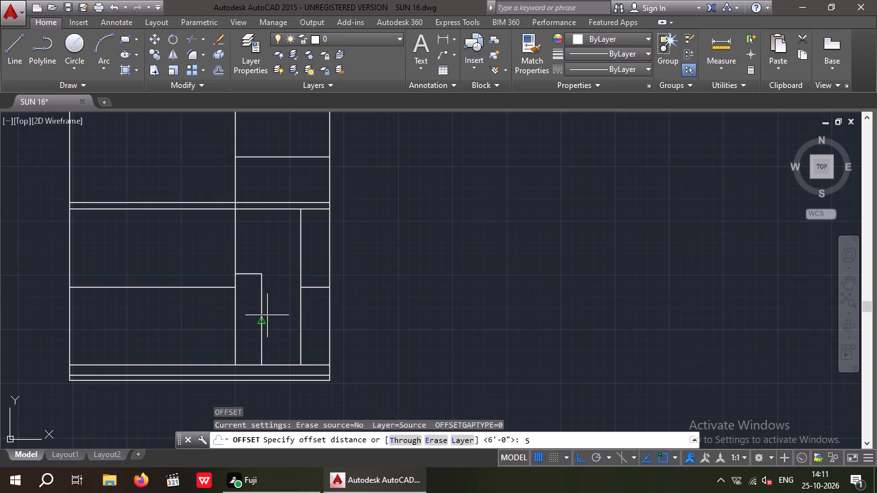
key(apostrophe)
key(Return)
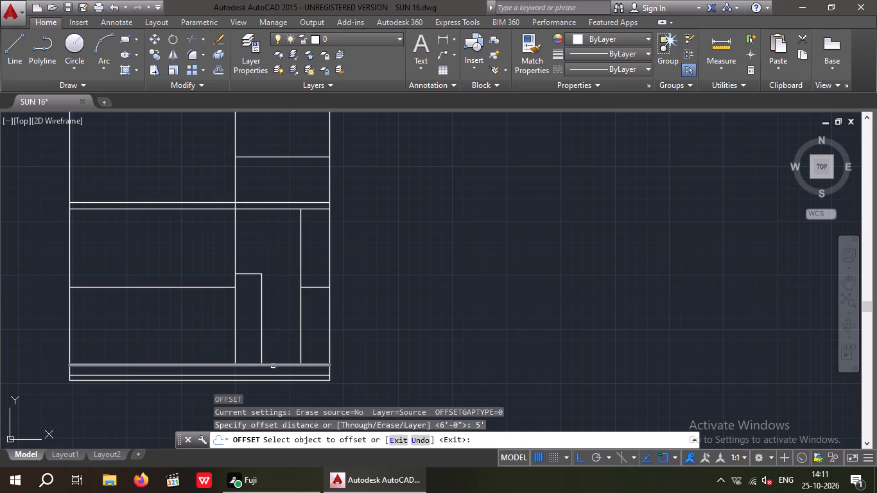
click(275, 365)
click(277, 347)
key(Escape)
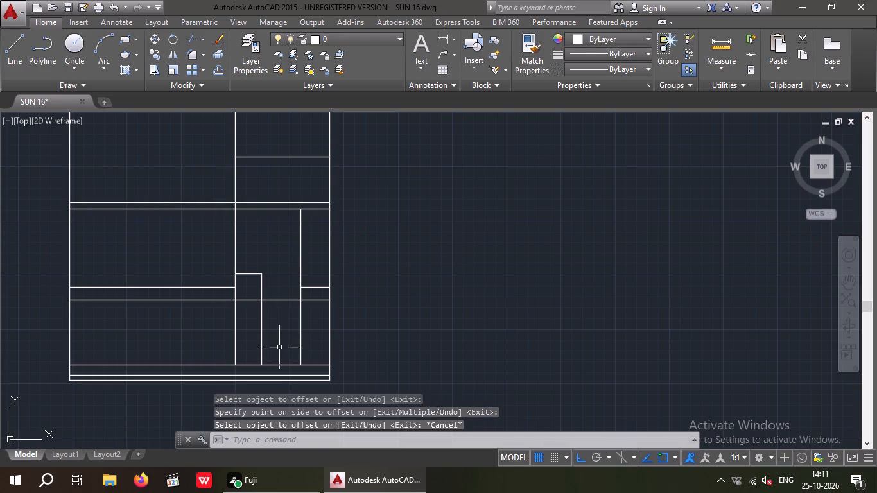
key(Escape)
key(Escape)
key(Escape)
Trim the 5' line away outside the gate opening's two edge lines, and the door's vertical line away below it.
text(TR)
key(space)
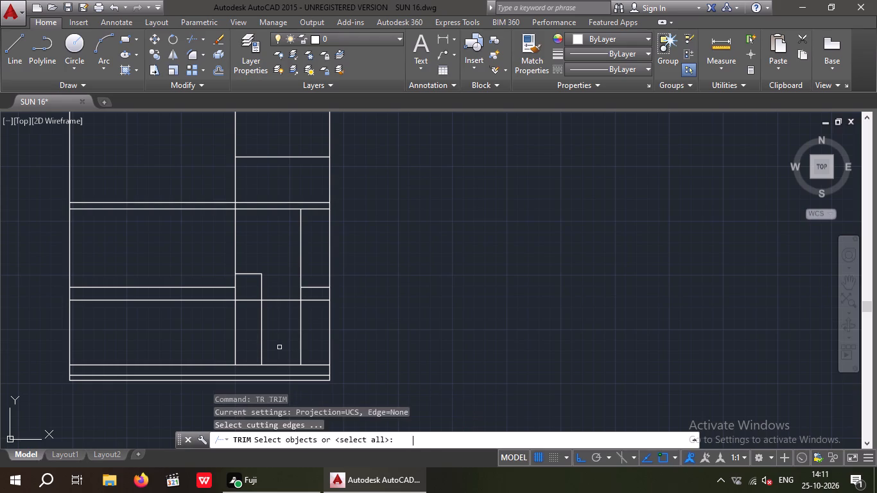
key(space)
click(313, 301)
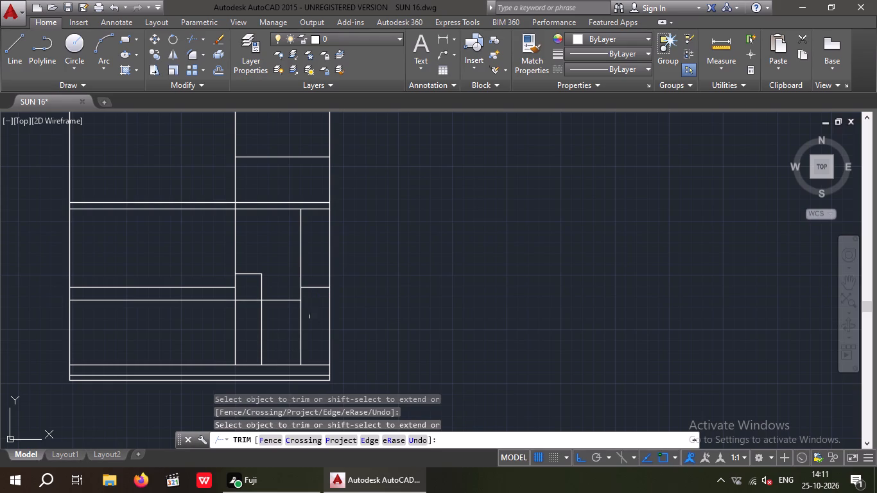
click(213, 302)
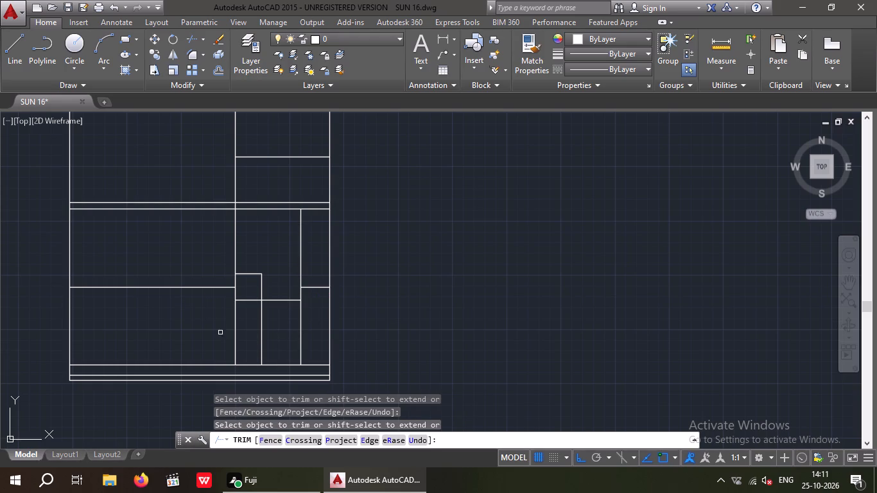
click(261, 326)
key(Escape)
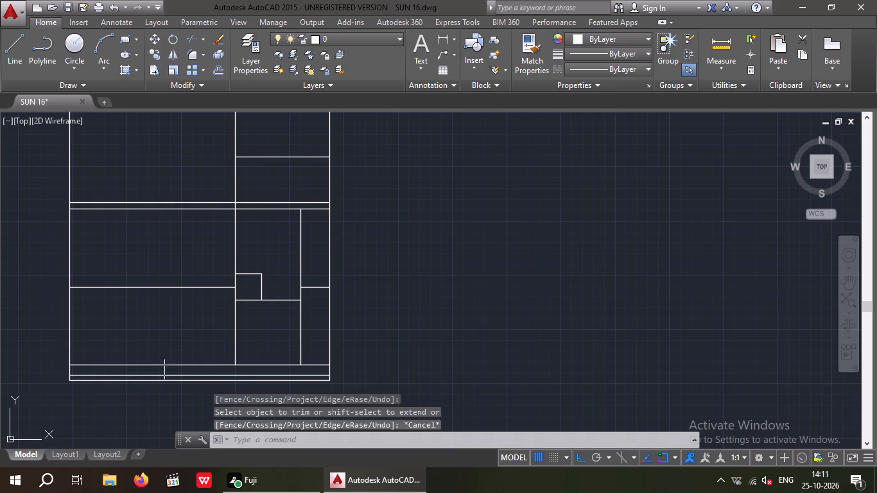
key(Escape)
key(Escape)
key(Escape)
Offset the door head line and the door's vertical line 4" toward the inside of the door for its frame.
key(o)
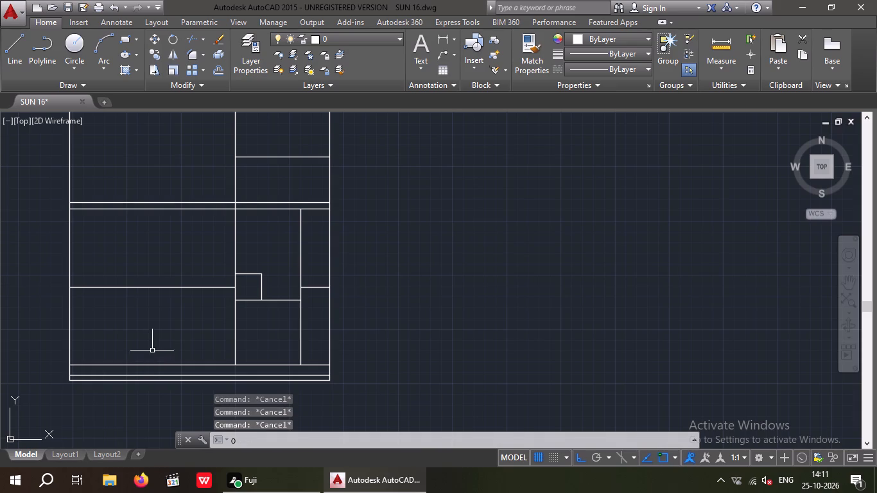
key(Return)
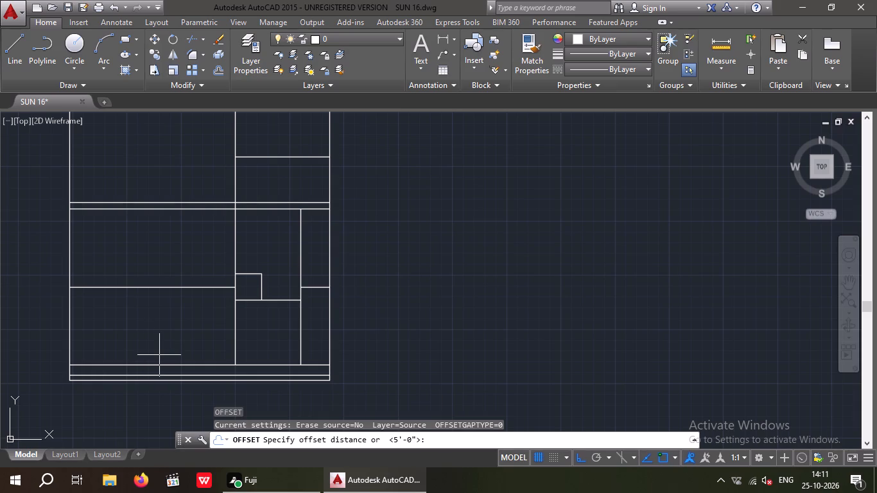
key(4)
key(shift+quotedbl)
key(Return)
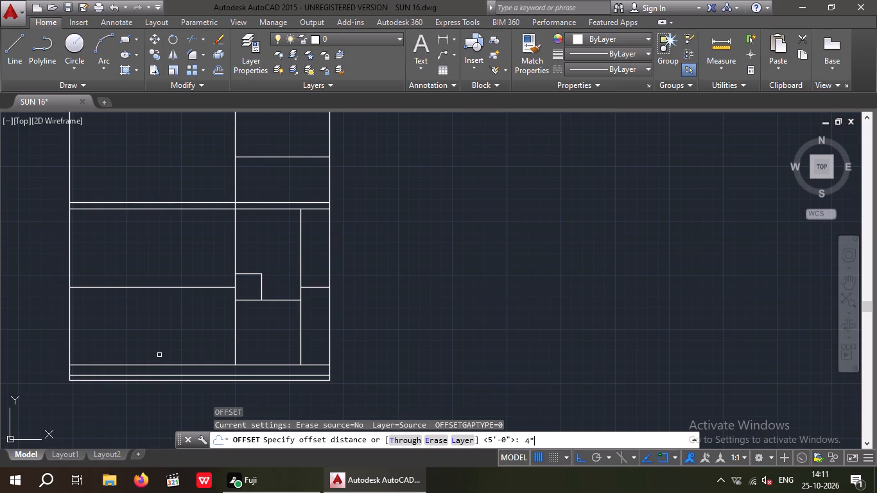
scroll(248, 273, up, 2)
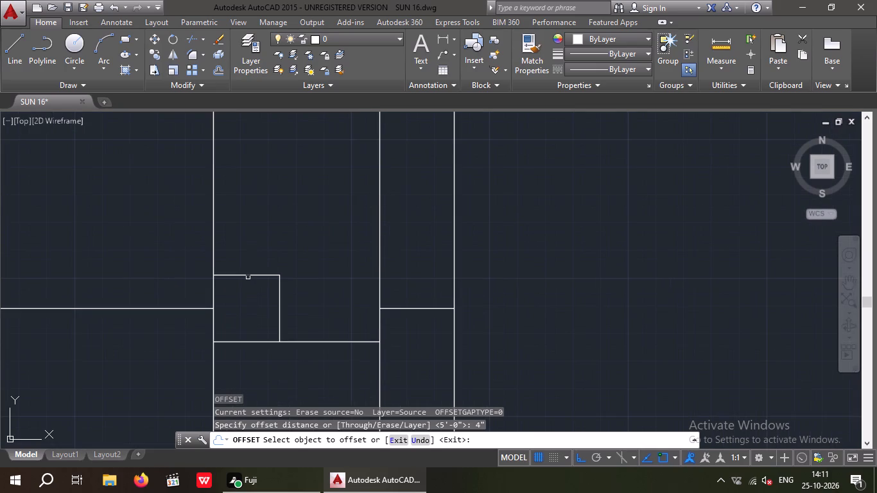
drag(248, 275, 256, 286)
click(257, 295)
drag(278, 302, 254, 312)
click(250, 314)
key(Escape)
key(Escape)
key(Escape)
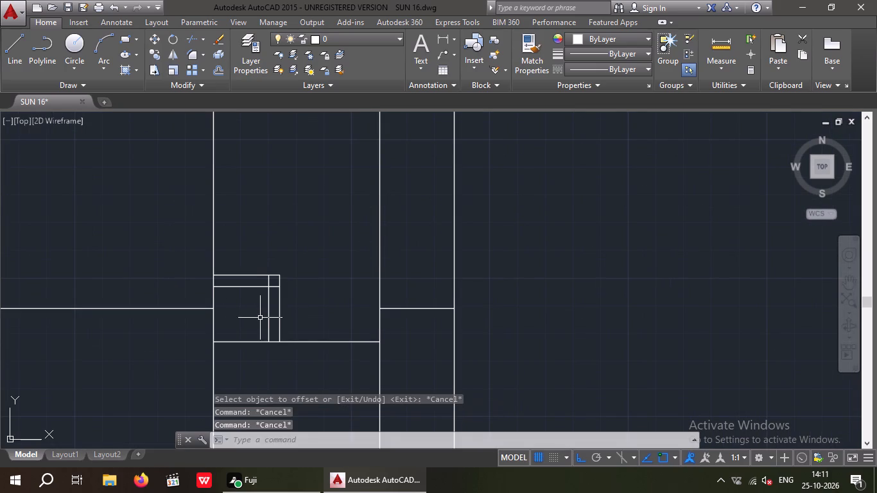
Trim the overlapping ends of the two 4" frame lines at the door's upper corner.
text(TR)
key(space)
key(space)
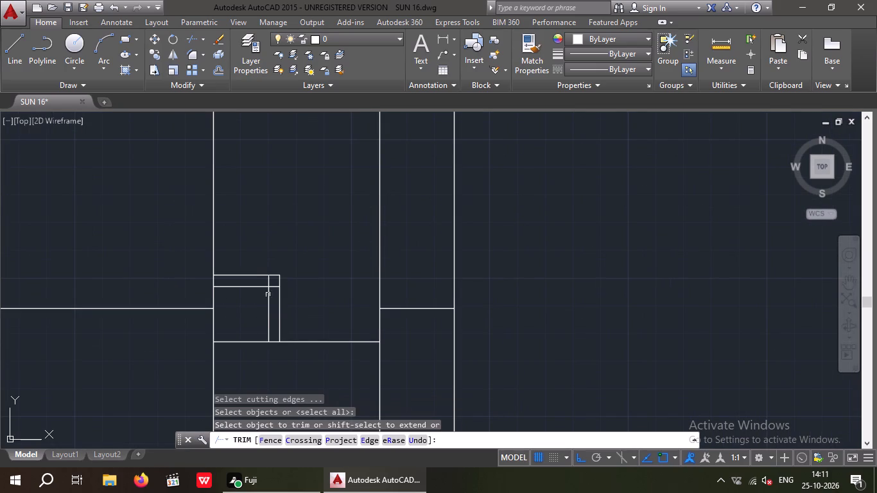
scroll(270, 277, up, 4)
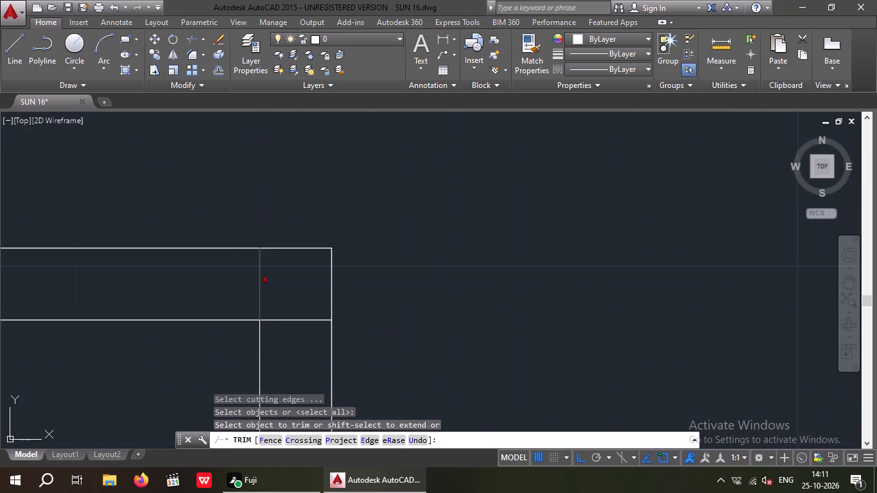
click(259, 286)
click(287, 321)
scroll(282, 302, down, 3)
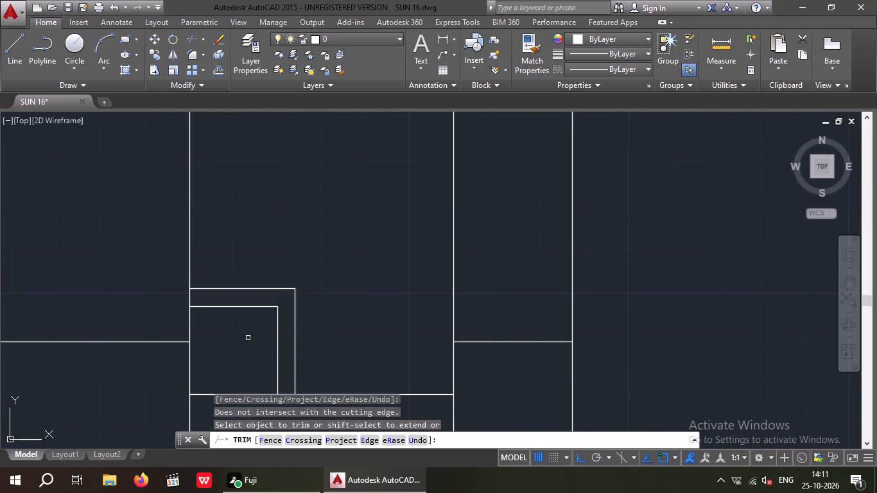
middle_drag(247, 338, 251, 307)
scroll(253, 299, down, 2)
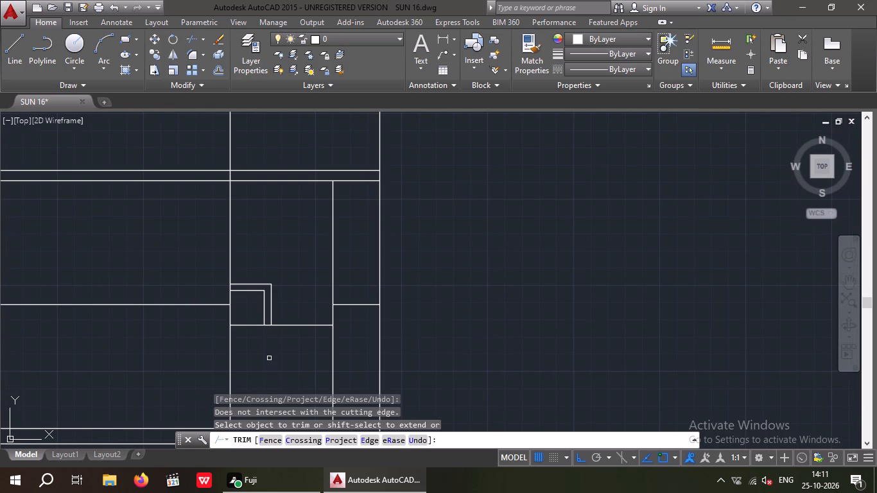
middle_drag(272, 354, 266, 302)
scroll(264, 307, down, 1)
key(Escape)
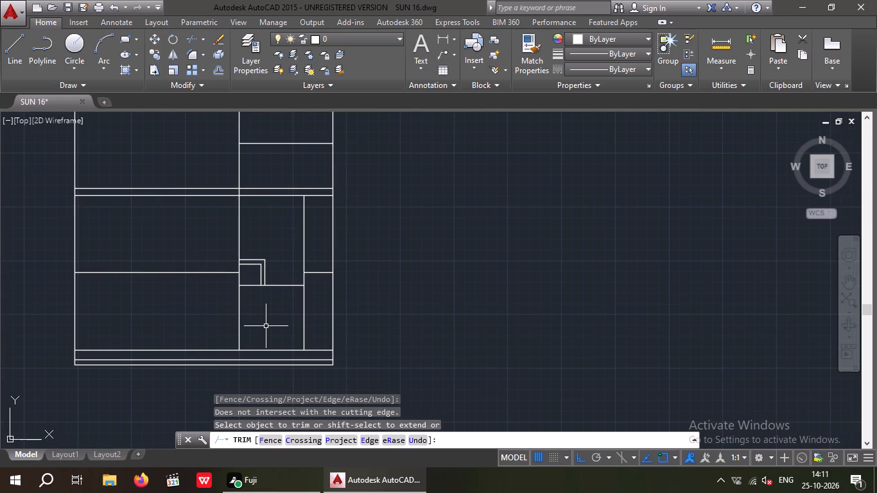
key(Escape)
key(Escape)
key(Escape)
key(Escape)
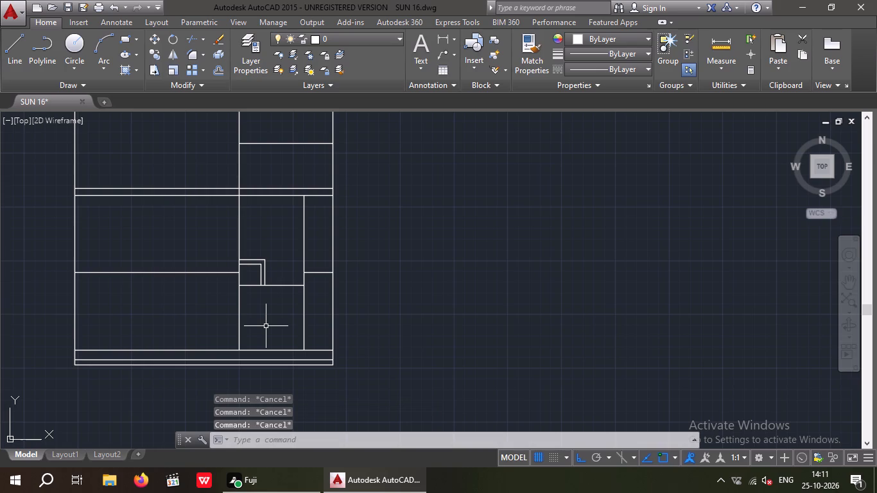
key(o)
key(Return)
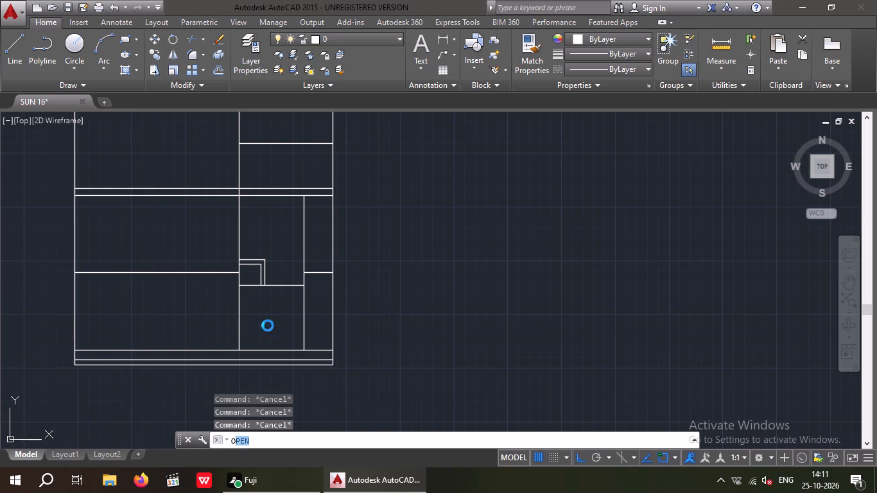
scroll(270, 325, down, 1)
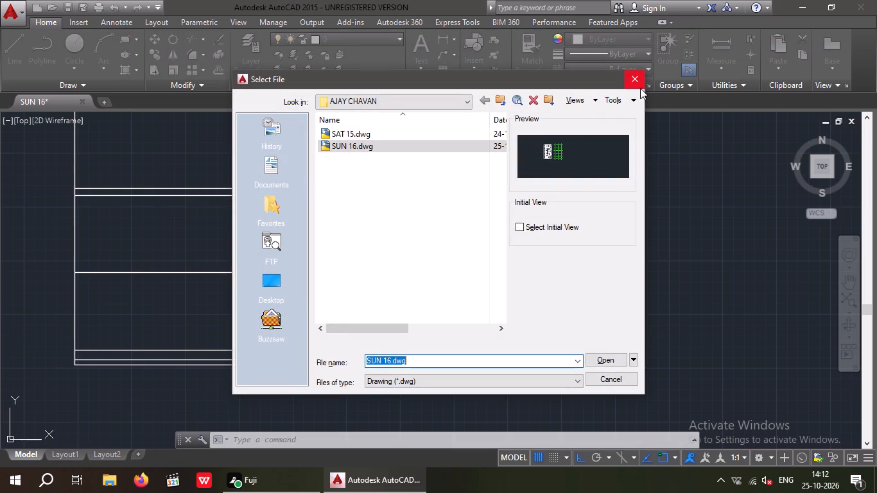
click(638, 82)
Save the SUN 16 drawing.
key(ctrl+s)
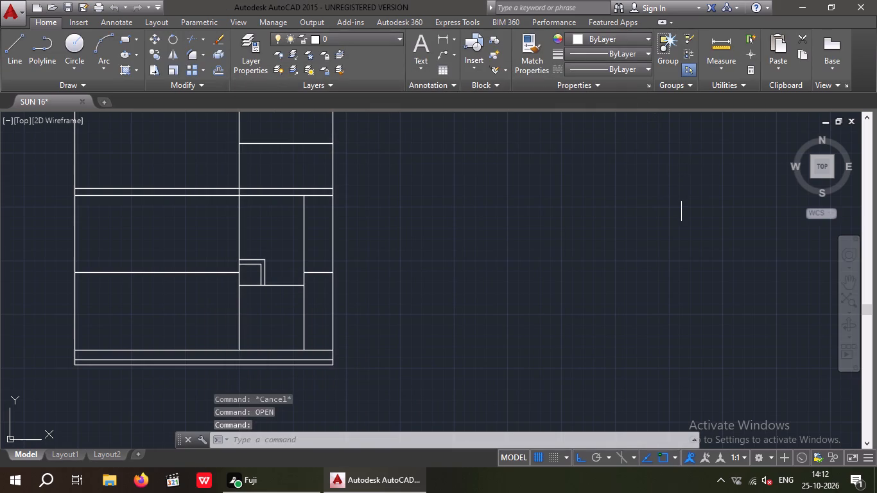
key(ctrl+s)
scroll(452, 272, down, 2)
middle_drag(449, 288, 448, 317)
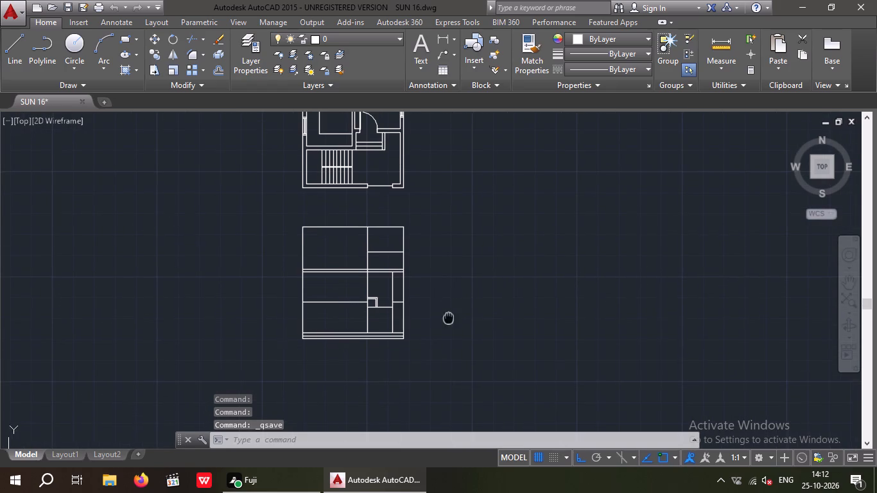
Offset the gate opening's left edge line 1" toward the inside of the opening.
scroll(397, 187, up, 2)
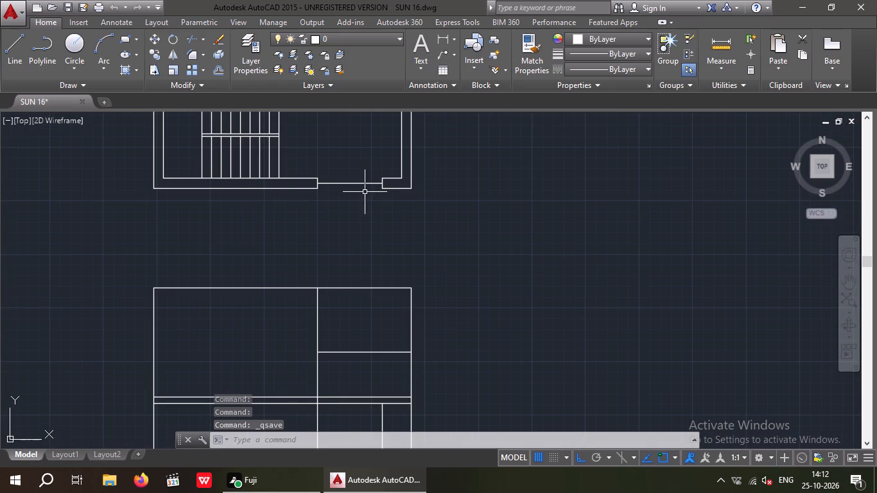
middle_drag(414, 236, 412, 150)
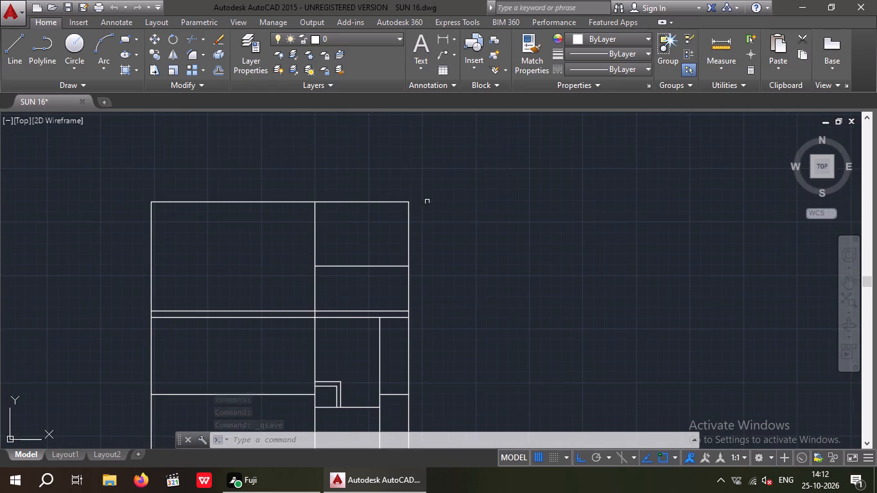
scroll(426, 212, down, 2)
middle_drag(423, 230, 419, 203)
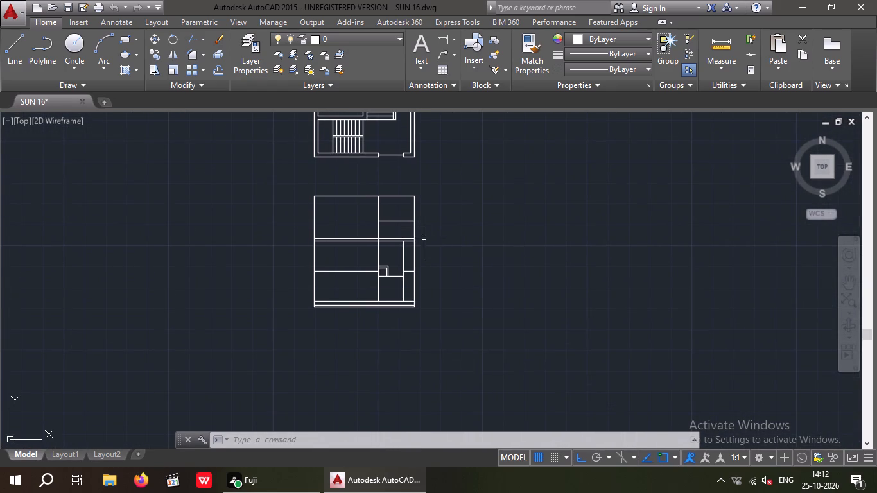
key(Escape)
key(Escape)
key(o)
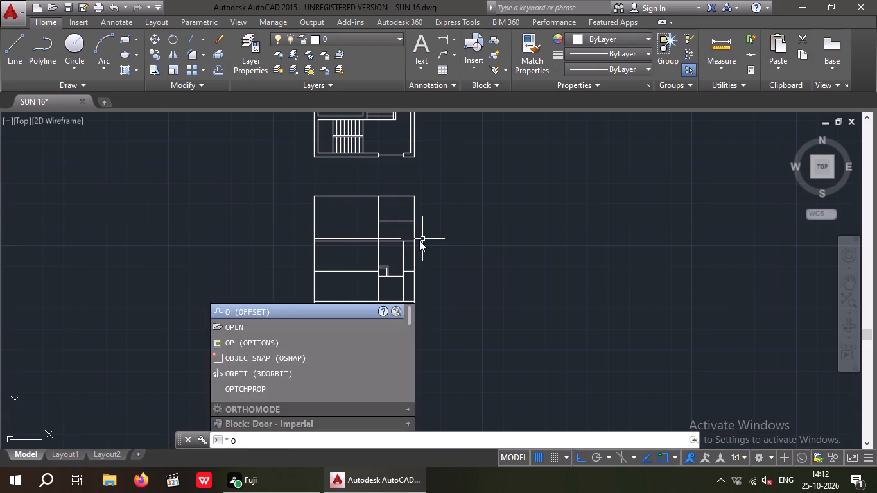
key(Return)
key(1)
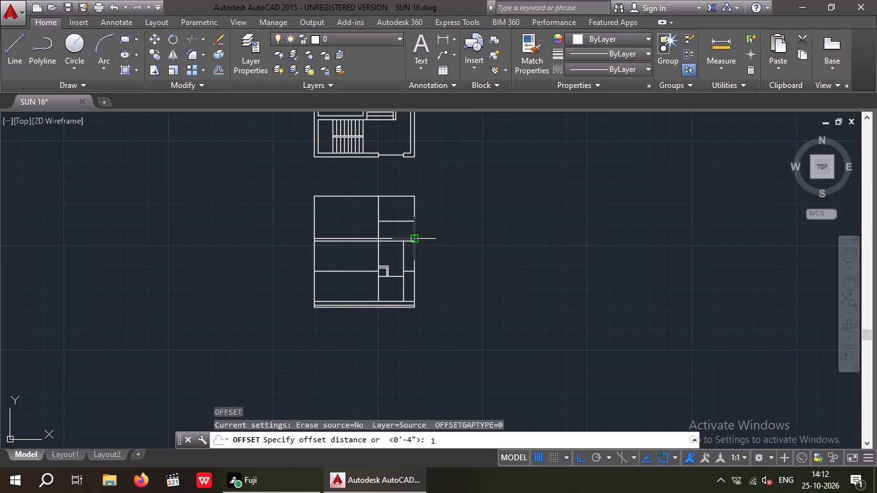
key(shift+quotedbl)
key(Return)
scroll(378, 293, up, 3)
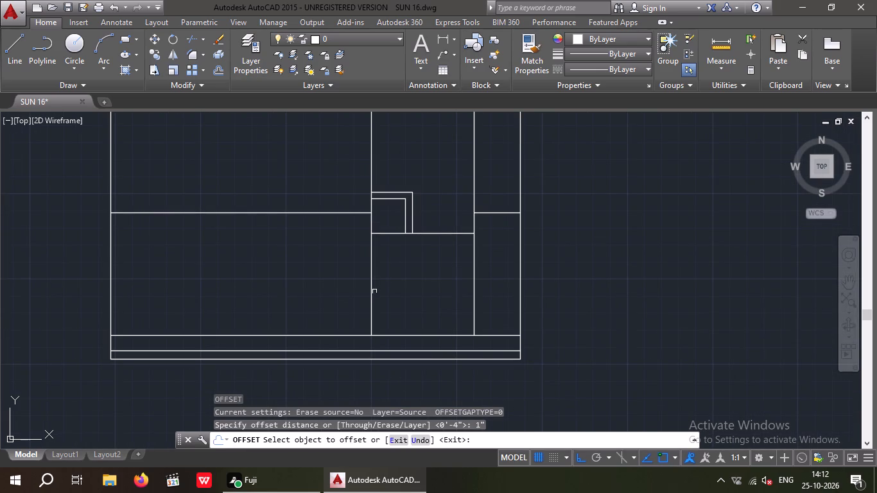
click(371, 292)
click(402, 291)
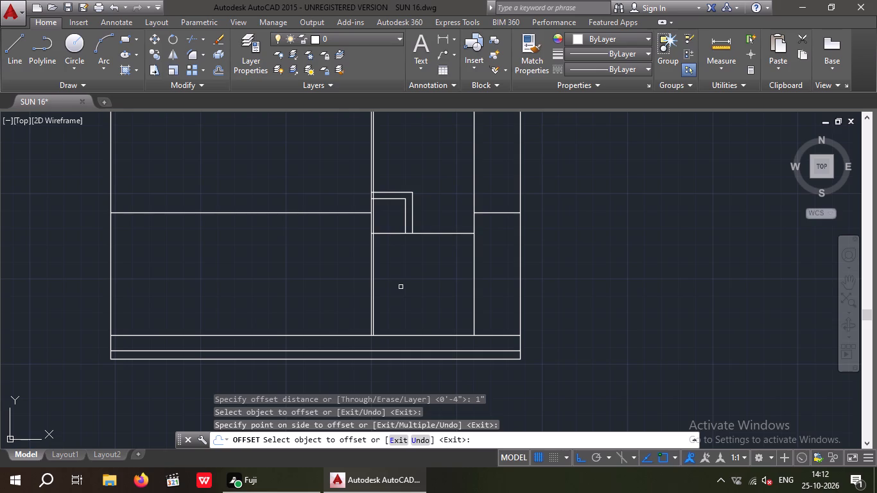
key(Escape)
key(Escape)
key(Escape)
key(Escape)
Trim away the part of the new 1" offset line that runs above the gate's top line.
text(TR)
key(space)
key(space)
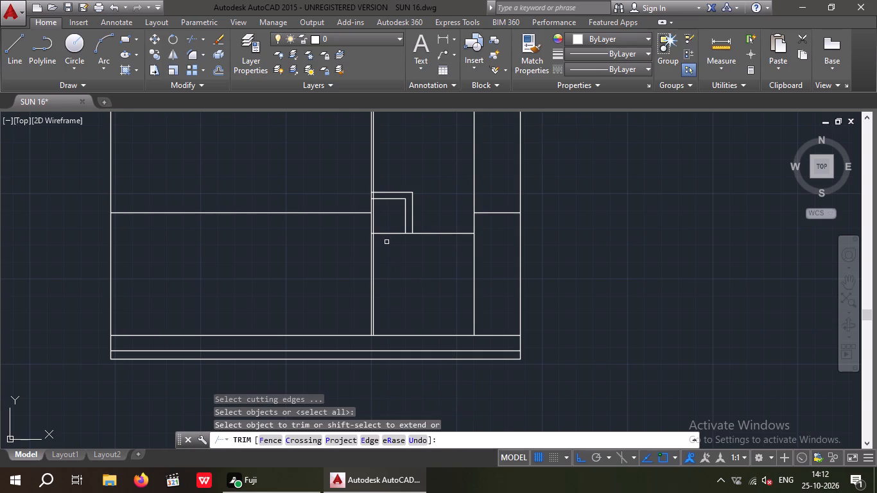
scroll(372, 230, up, 4)
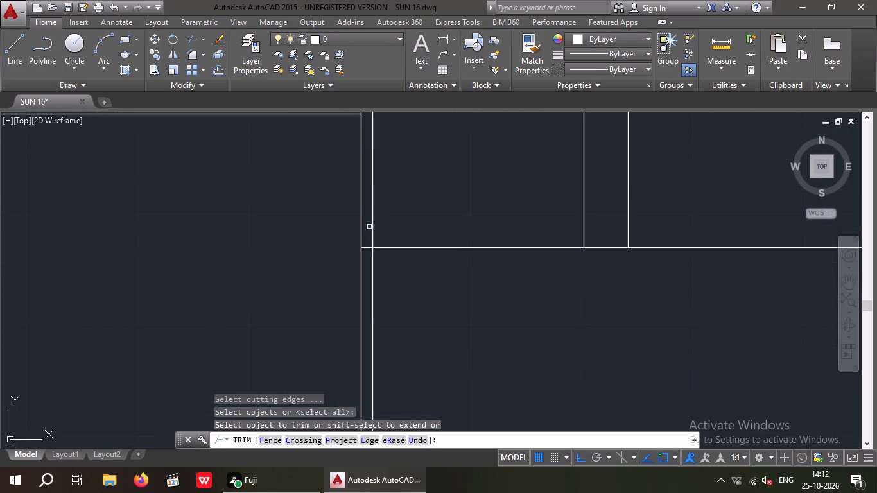
scroll(369, 227, up, 2)
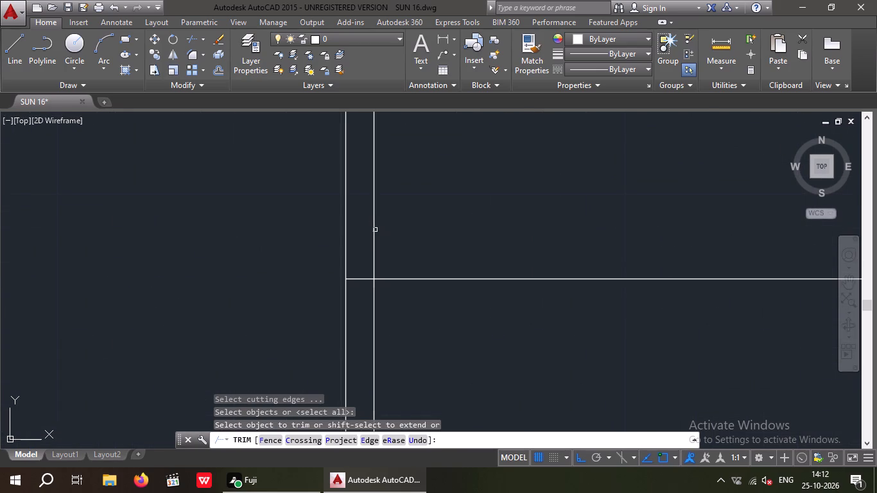
click(374, 230)
scroll(379, 203, down, 3)
scroll(416, 249, down, 1)
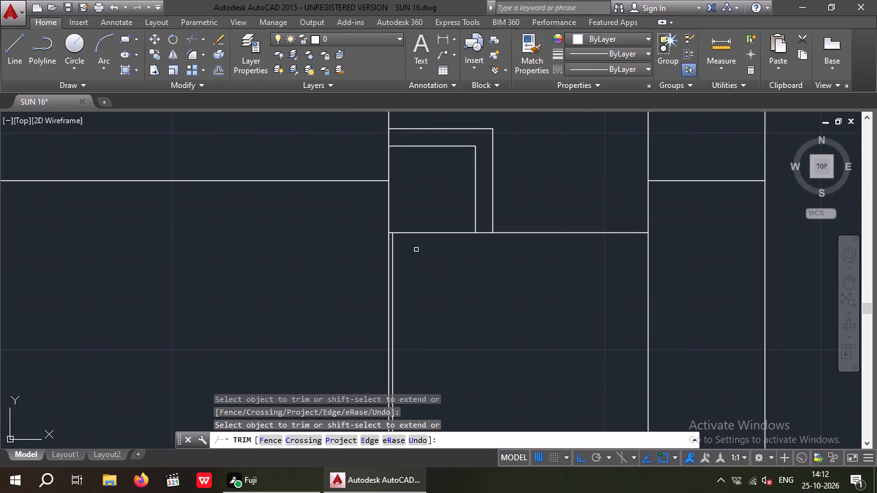
middle_drag(409, 248, 324, 225)
key(Escape)
key(Escape)
key(Escape)
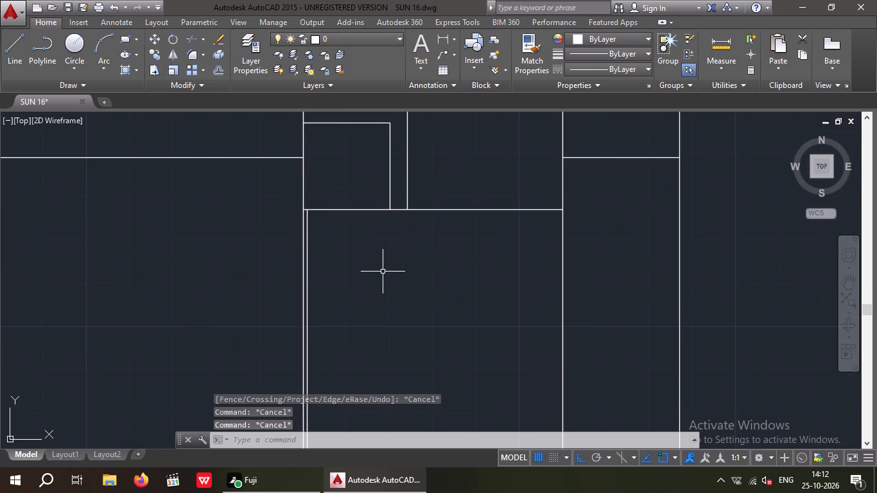
Offset the gate opening's right edge line 2" toward the inside of the opening.
key(o)
key(Return)
key(2)
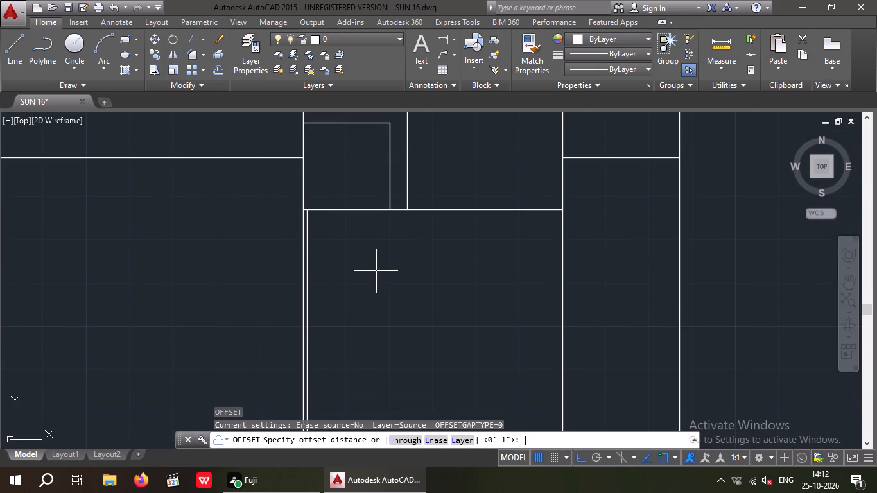
key(shift+quotedbl)
key(Return)
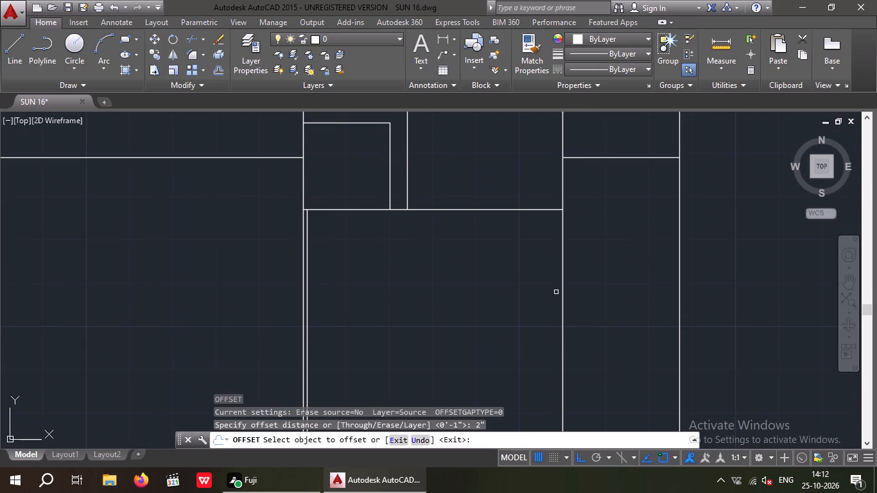
drag(564, 290, 543, 295)
click(538, 296)
key(Escape)
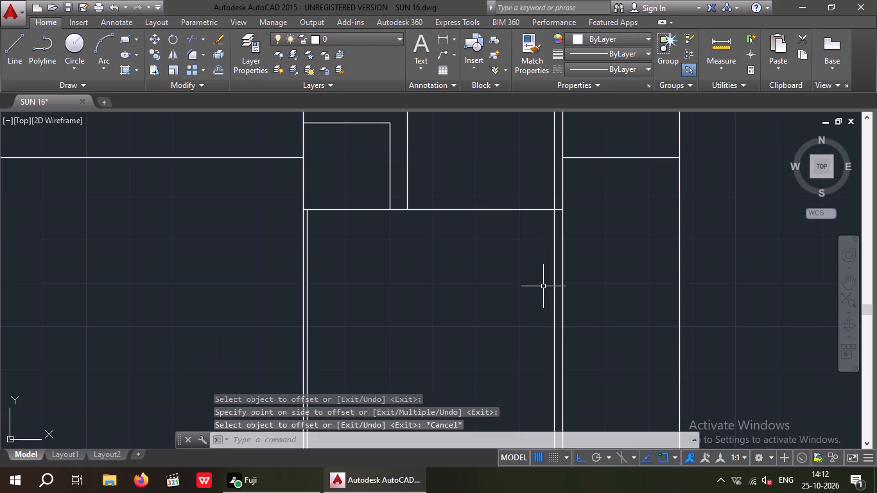
key(Escape)
key(Escape)
Trim away the part of the new 2" offset line that runs above the gate's top line.
text(TR)
key(space)
key(space)
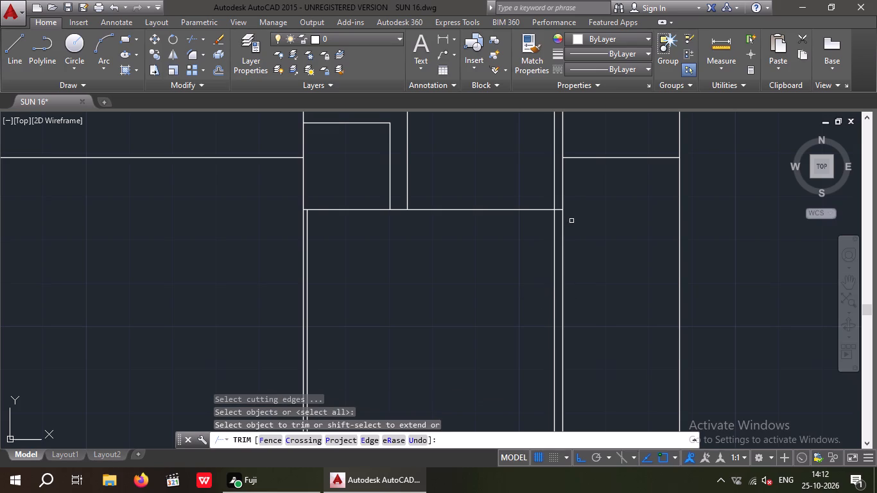
scroll(559, 198, up, 4)
click(539, 207)
scroll(501, 177, down, 4)
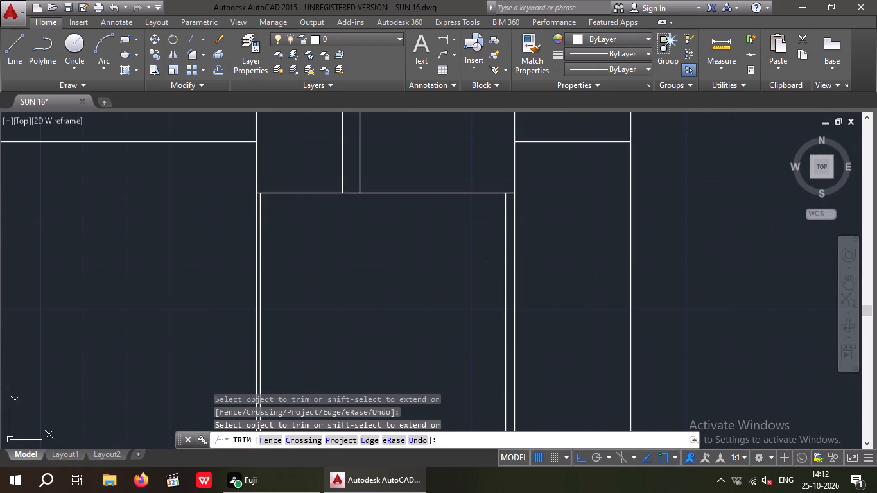
middle_drag(483, 272, 468, 234)
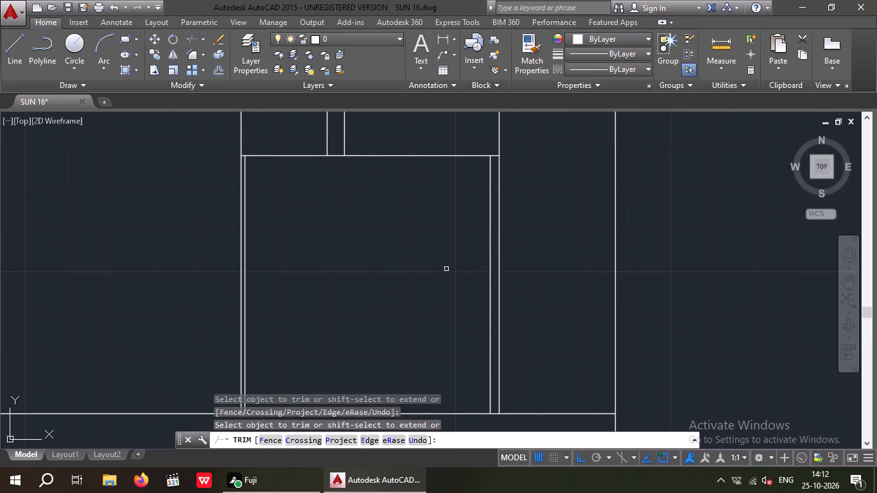
key(Escape)
key(Escape)
key(Escape)
key(Escape)
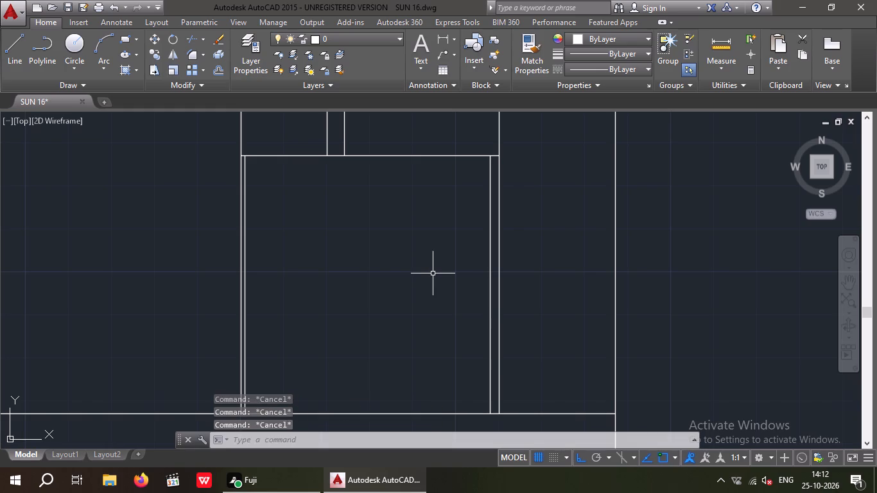
Offset the gate's two inner side lines and its top line 5" inward for the gate frame.
key(o)
key(Return)
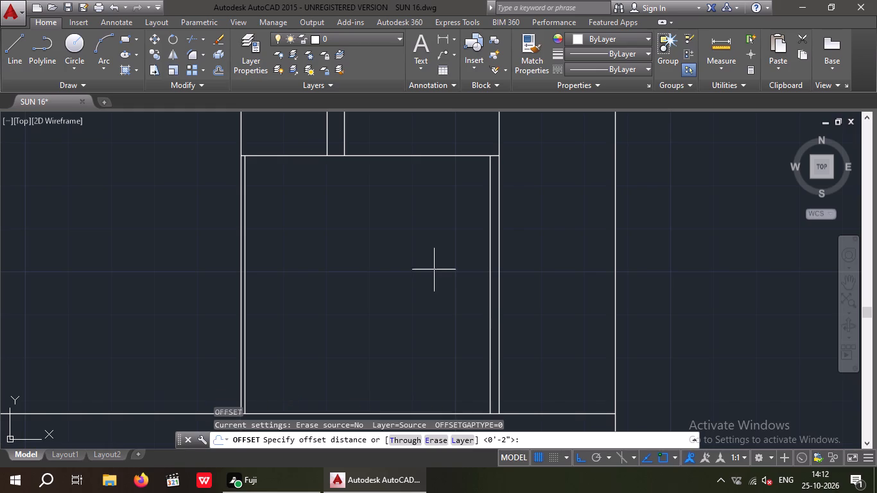
key(5)
key(shift+quotedbl)
key(Return)
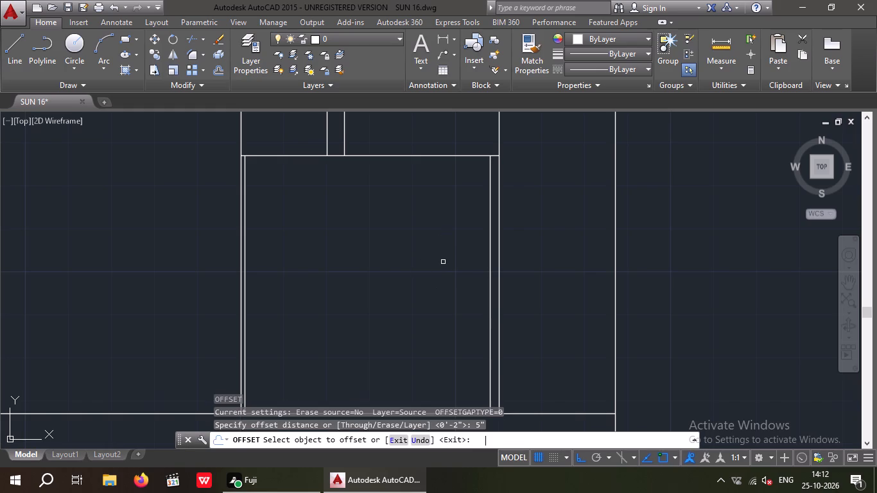
scroll(245, 292, up, 1)
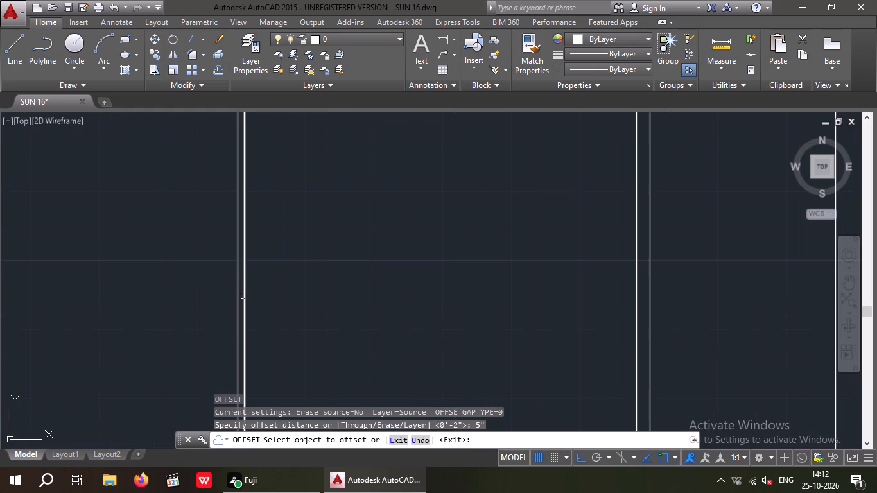
drag(243, 297, 251, 297)
click(291, 297)
scroll(301, 279, down, 2)
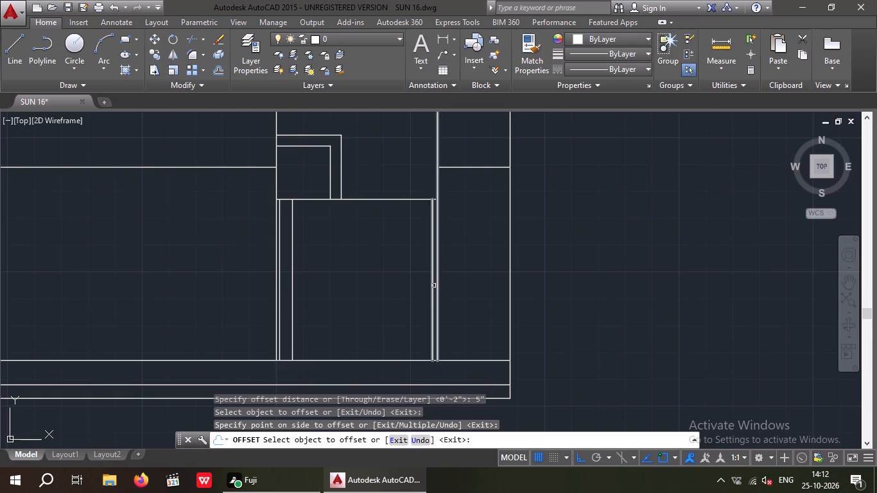
scroll(433, 286, up, 1)
drag(431, 285, 420, 290)
drag(413, 291, 406, 288)
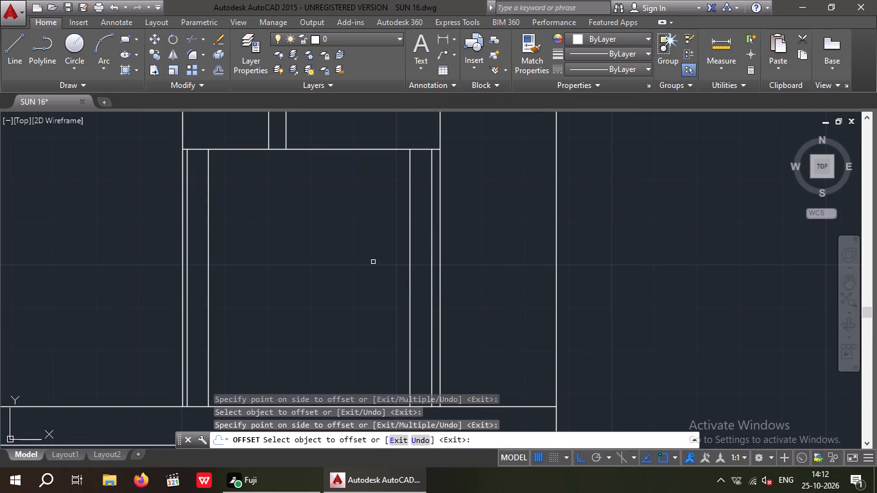
drag(338, 150, 342, 160)
click(348, 180)
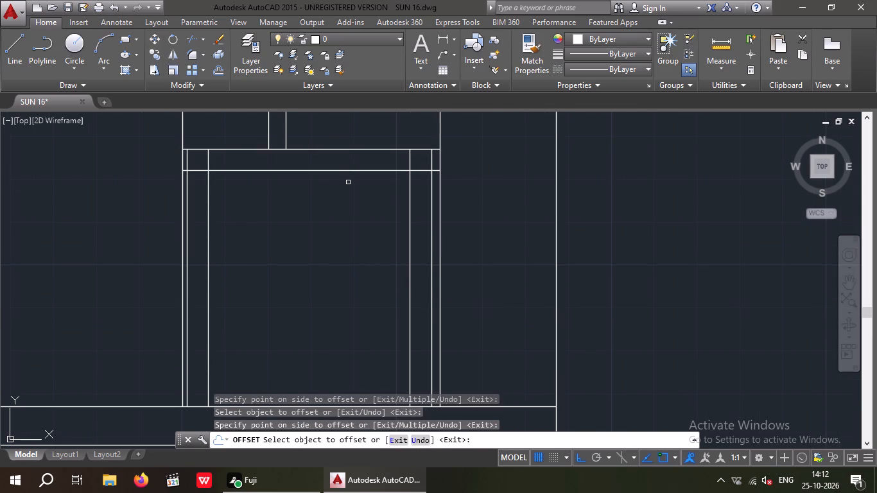
key(Escape)
key(Escape)
key(Escape)
key(Escape)
key(Escape)
key(Escape)
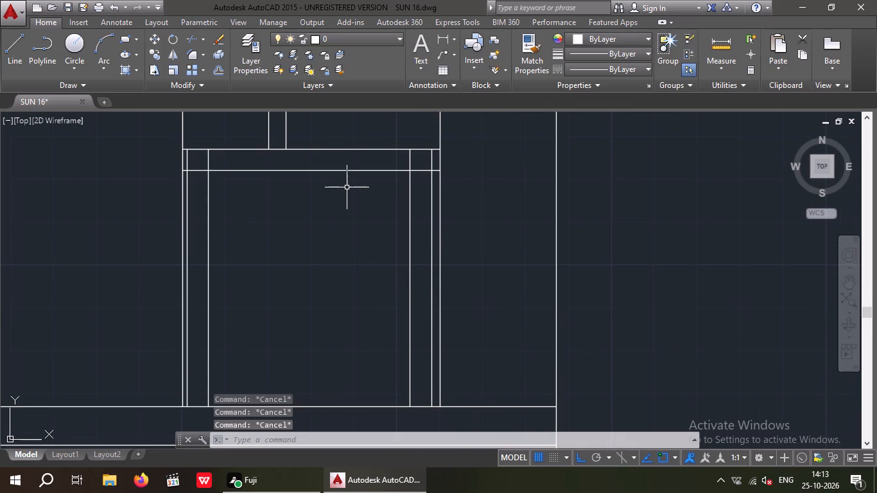
Trim the ends of the gate's top line and its 5" offset where they cross the side gaps at both upper corners.
text(TR)
key(space)
key(space)
scroll(185, 154, up, 4)
drag(180, 270, 178, 261)
click(177, 243)
middle_drag(177, 243, 178, 247)
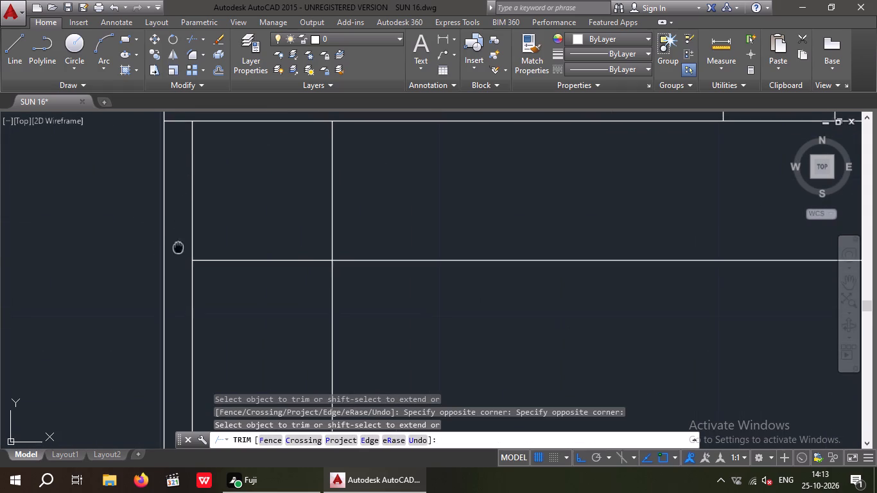
middle_drag(178, 247, 189, 319)
scroll(189, 319, up, 1)
middle_drag(195, 220, 203, 309)
drag(199, 251, 194, 241)
click(193, 182)
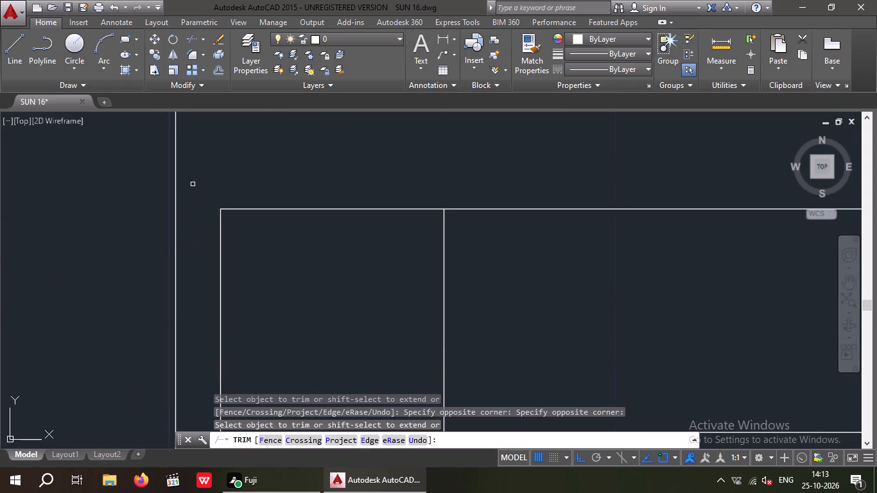
scroll(191, 189, down, 4)
middle_drag(489, 247, 247, 259)
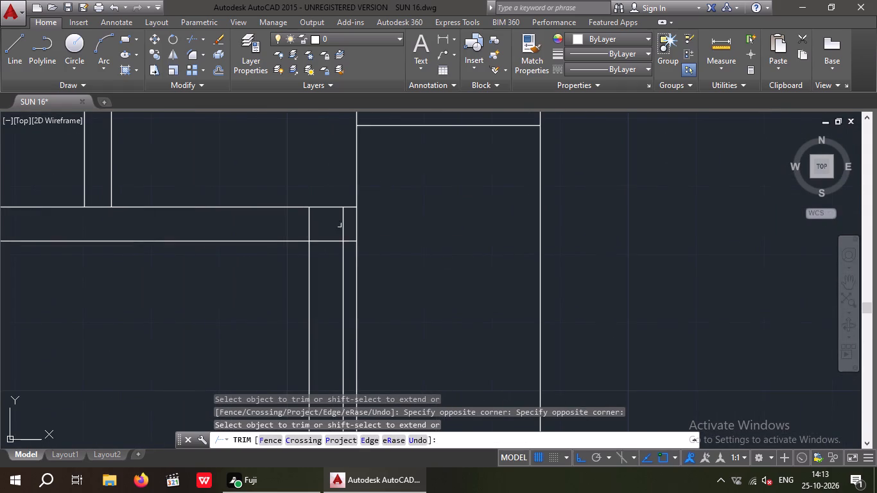
scroll(340, 221, up, 2)
drag(365, 281, 362, 267)
click(358, 174)
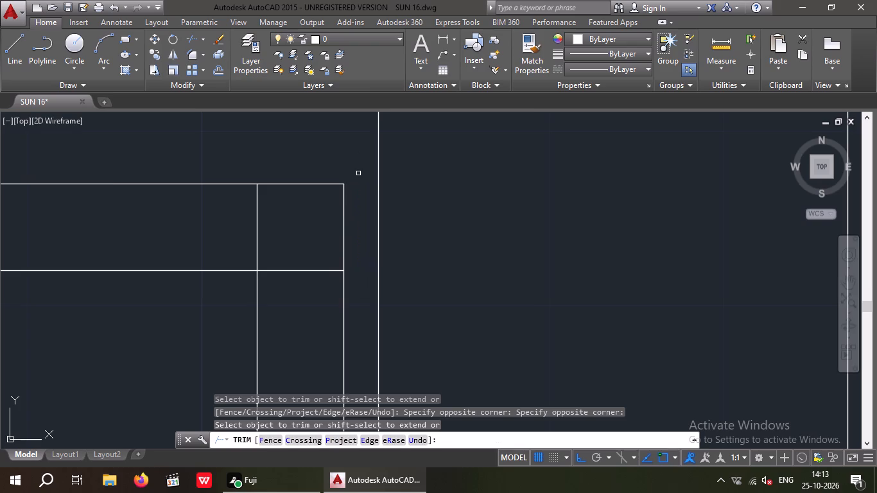
scroll(359, 180, down, 3)
middle_drag(259, 288, 276, 205)
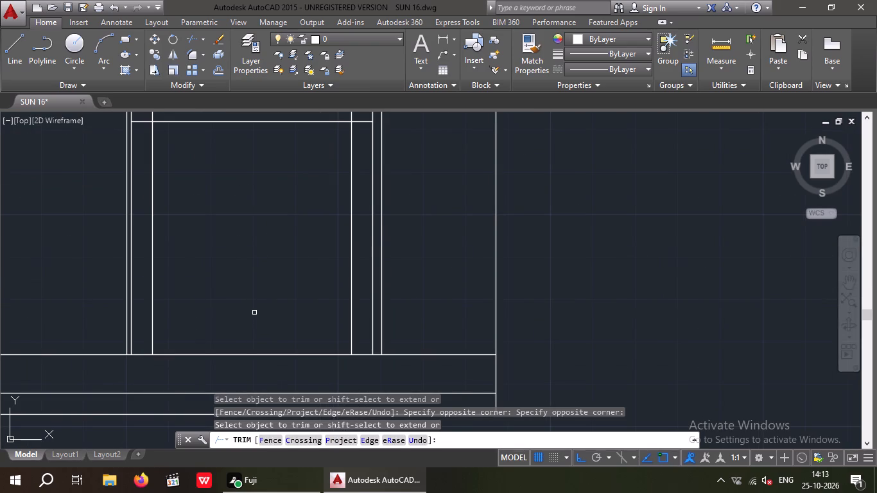
key(Escape)
key(Escape)
key(Escape)
Offset the horizontal base line at the foot of the gate 2" upward.
key(o)
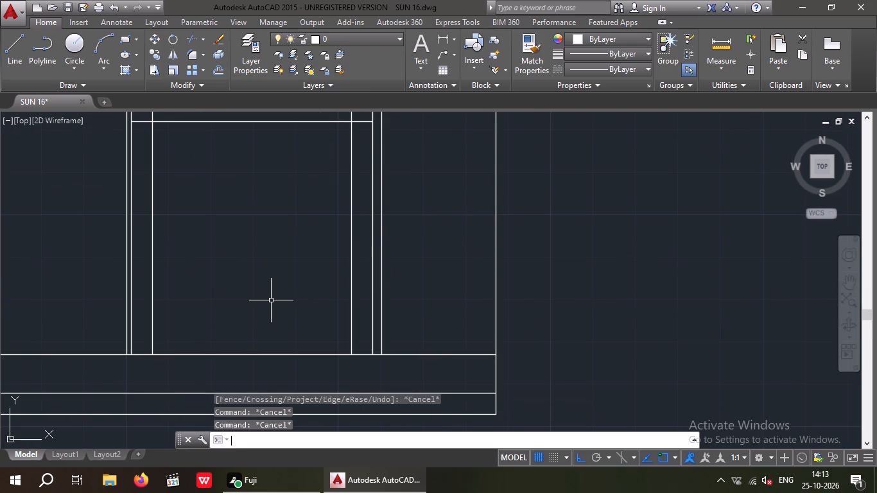
key(Return)
key(2)
key(shift+quotedbl)
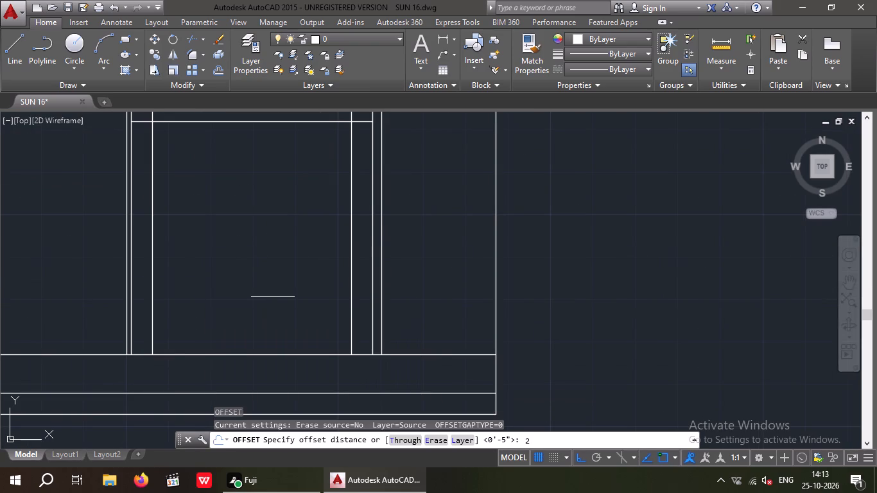
key(Return)
scroll(256, 362, up, 1)
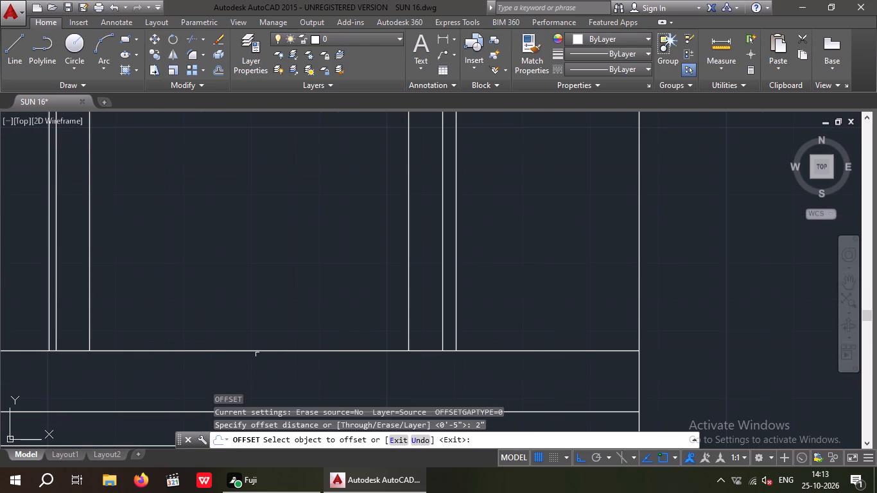
click(259, 352)
click(263, 335)
key(Escape)
key(Escape)
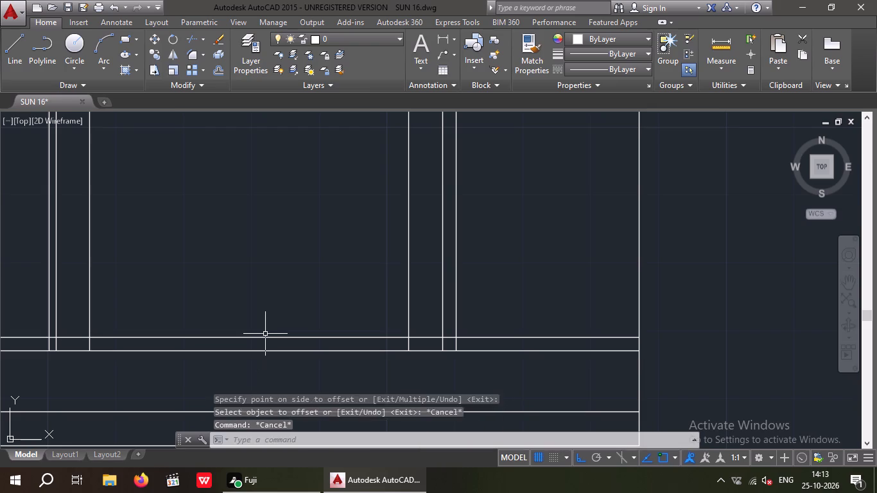
key(Escape)
key(Escape)
Trim the 2" offset line outside the gate's right side and across both side gaps, and cut the inner frame verticals below it.
text(TR)
key(space)
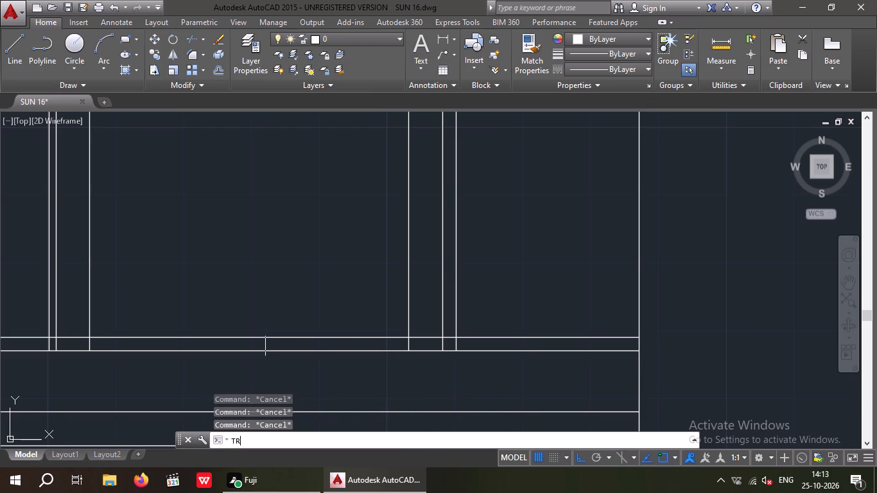
key(space)
click(510, 338)
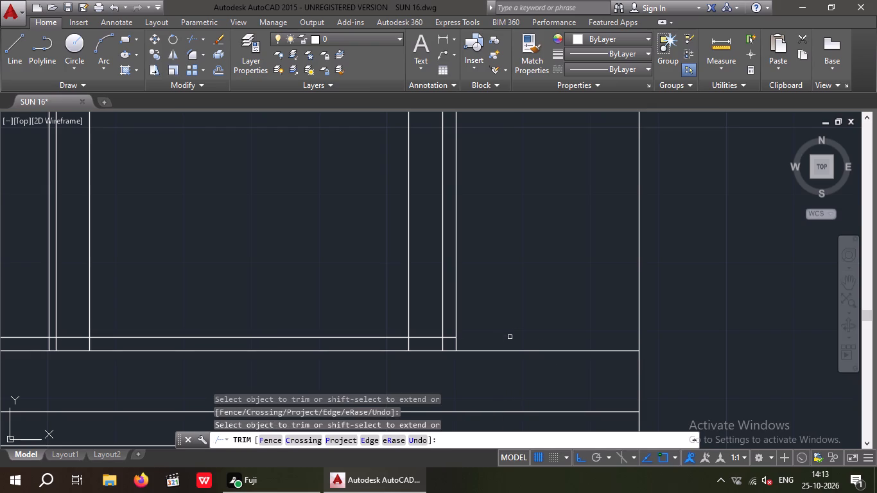
scroll(447, 338, up, 2)
click(447, 338)
scroll(448, 338, down, 2)
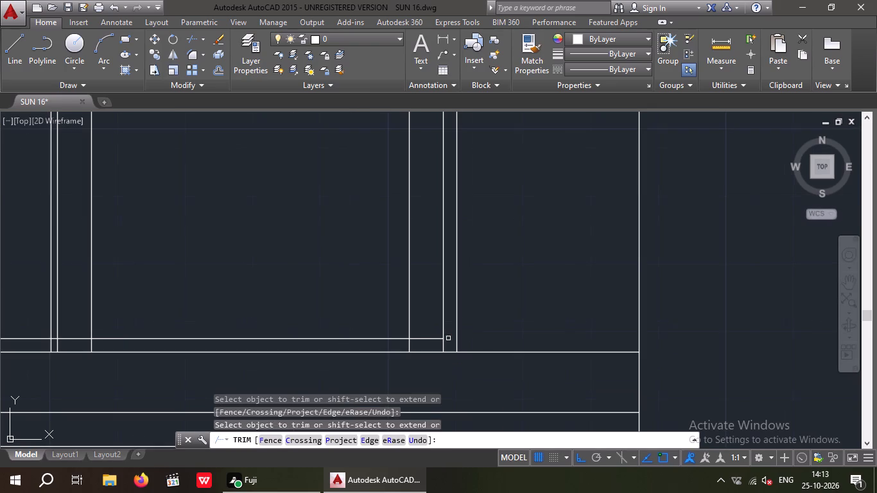
scroll(409, 345, up, 1)
click(410, 347)
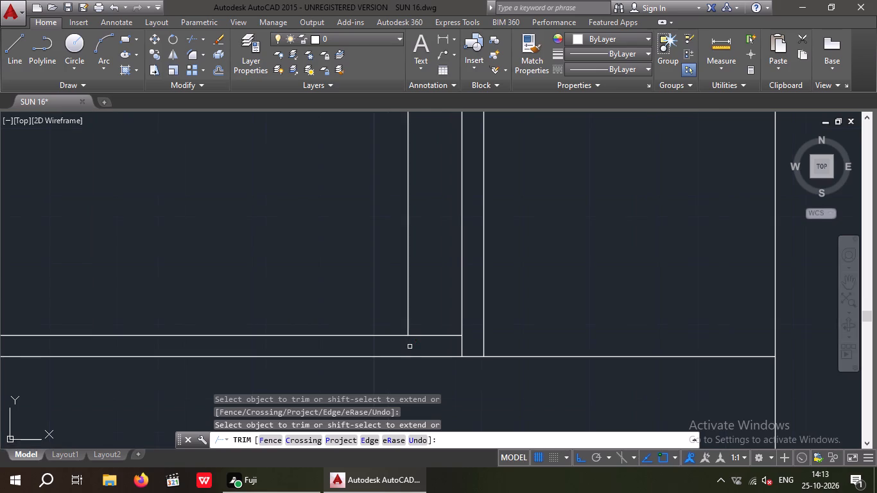
scroll(410, 347, down, 2)
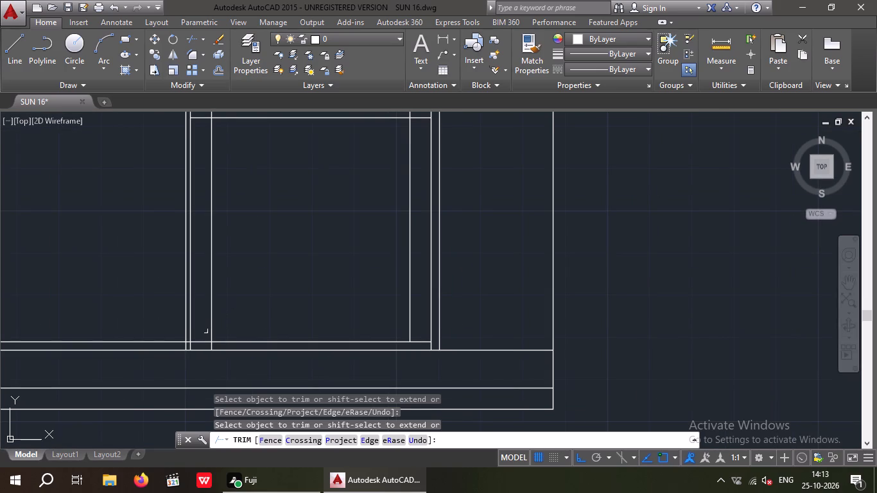
scroll(208, 350, up, 3)
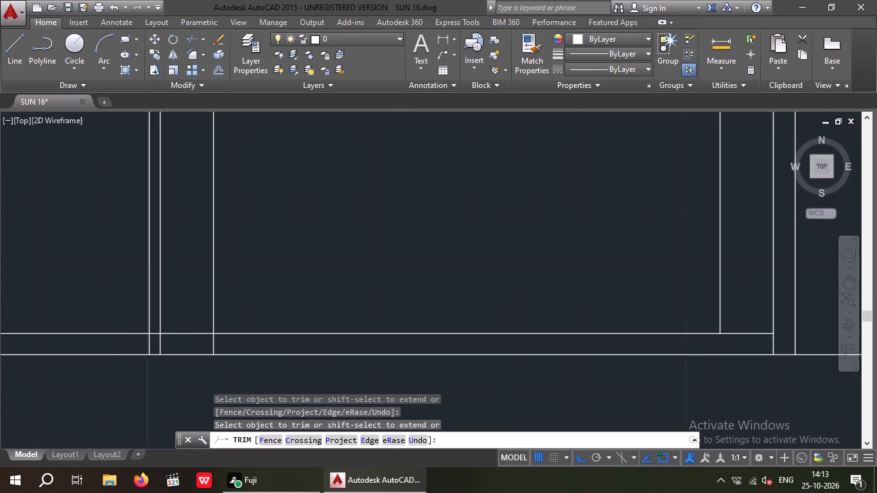
scroll(211, 344, up, 1)
click(215, 342)
scroll(214, 338, down, 2)
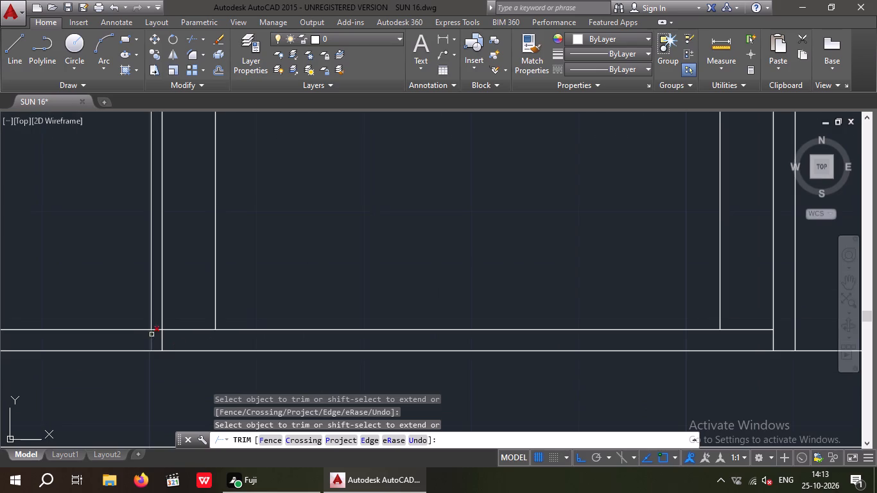
scroll(155, 331, up, 3)
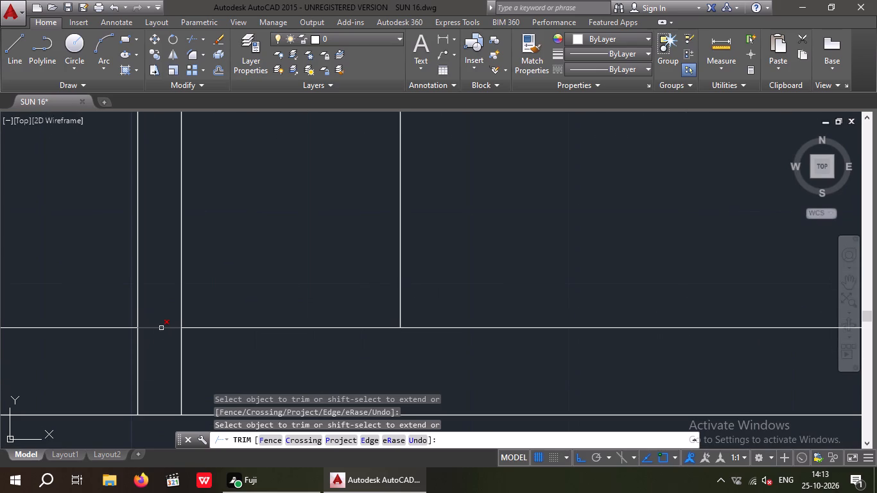
click(161, 328)
scroll(161, 325, down, 2)
drag(137, 336, 126, 336)
click(110, 315)
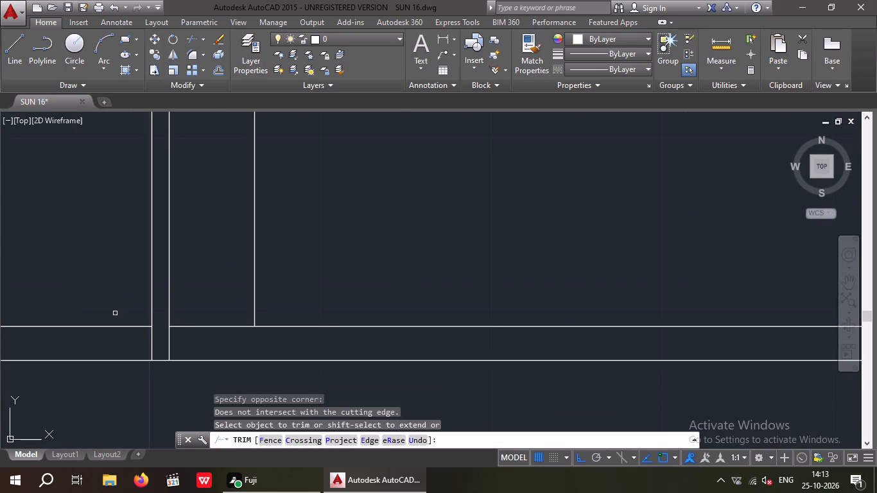
key(Escape)
key(Escape)
Erase the leftover piece of the 2" offset line on the left of the gate opening.
click(123, 339)
click(110, 309)
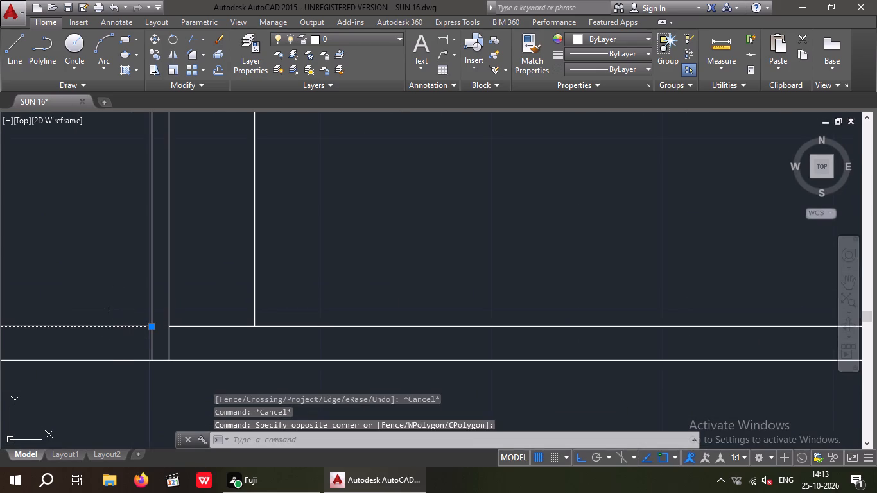
key(Delete)
Offset the gate's bottom line 5" upward for the bottom frame member.
scroll(116, 306, down, 3)
middle_drag(135, 341, 150, 384)
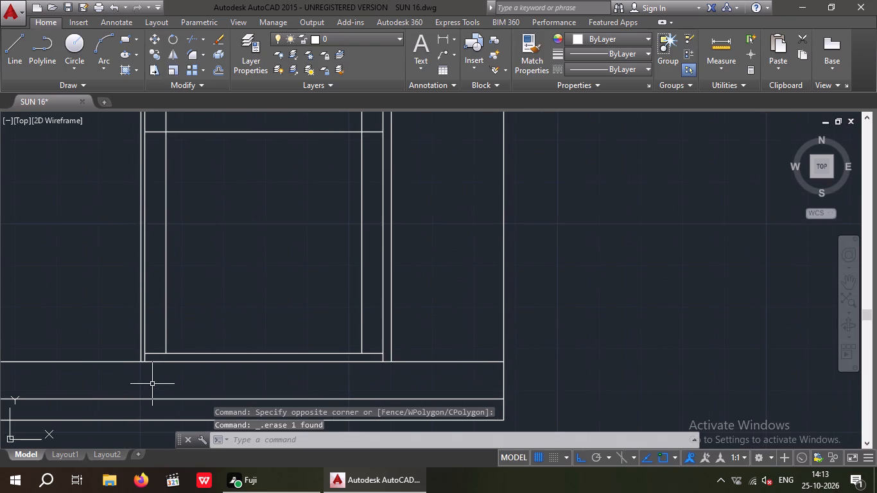
middle_drag(172, 320, 164, 397)
key(Escape)
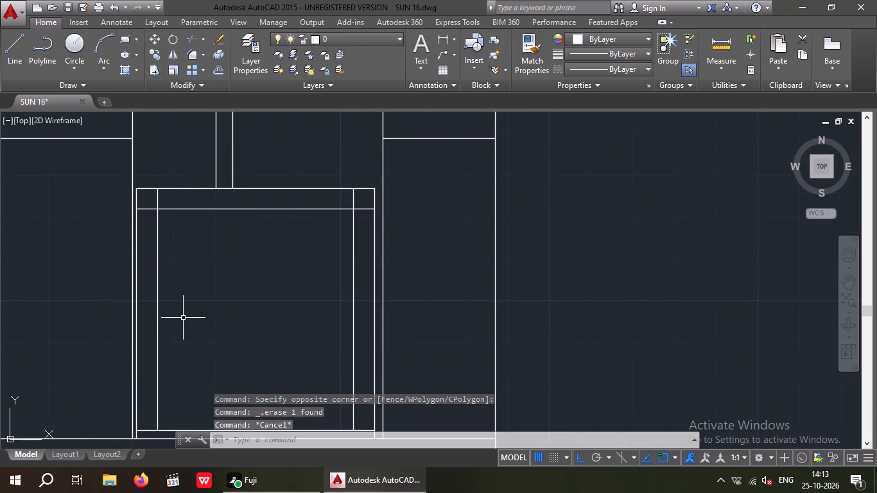
key(Escape)
key(o)
key(Return)
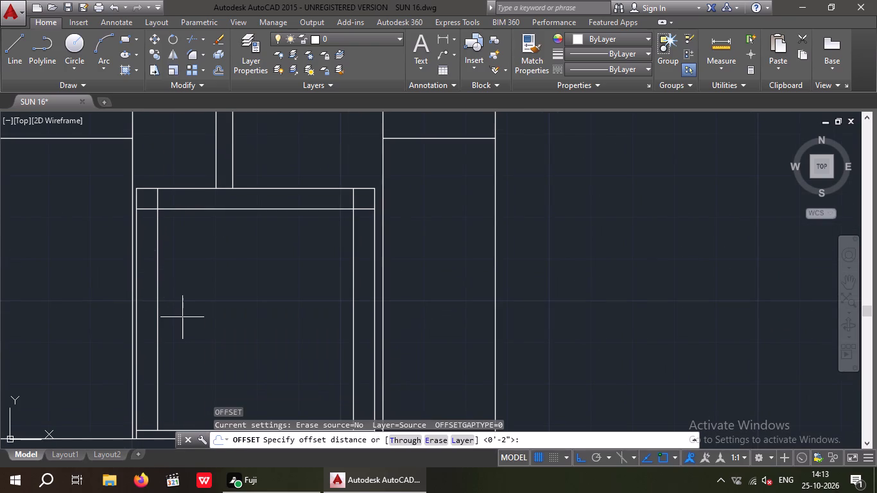
key(5)
key(shift+quotedbl)
key(Return)
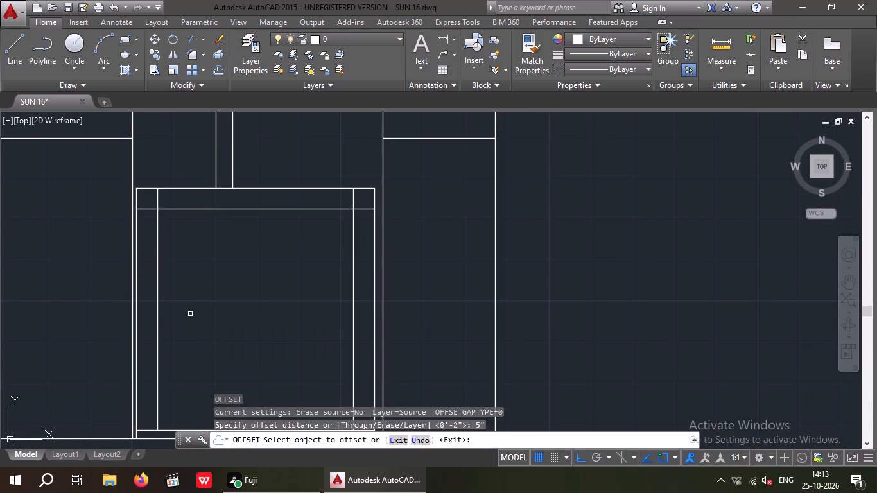
middle_drag(191, 313, 184, 233)
drag(198, 350, 198, 344)
click(201, 336)
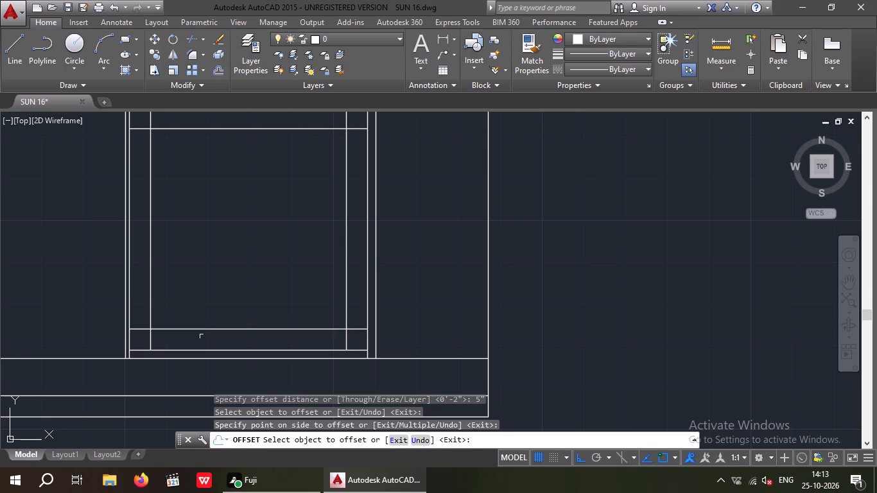
key(Escape)
key(Escape)
key(Escape)
key(Escape)
Trim the overlapping 5" offset line ends at both lower inner corners of the gate frame.
text(TR)
key(space)
key(space)
scroll(148, 342, up, 3)
drag(174, 331, 143, 347)
click(141, 347)
drag(144, 344, 130, 327)
click(113, 277)
scroll(112, 277, down, 4)
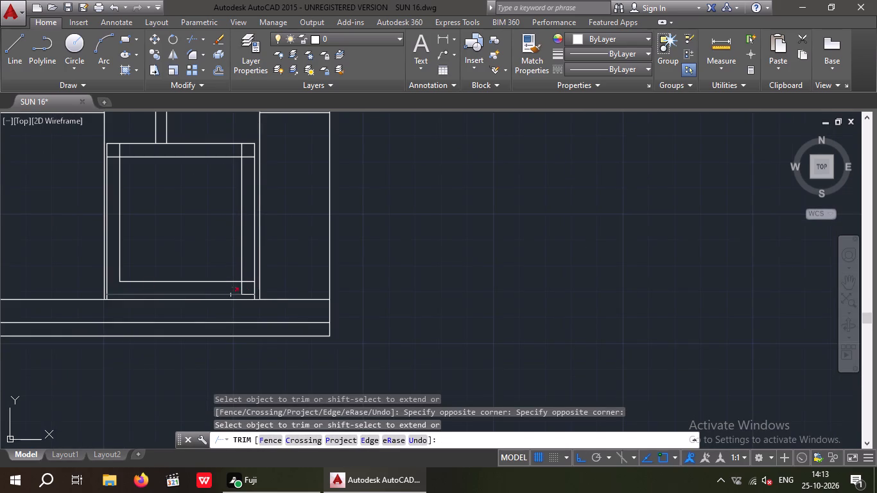
scroll(242, 291, up, 4)
drag(252, 273, 216, 295)
click(213, 295)
drag(267, 285, 263, 277)
click(274, 218)
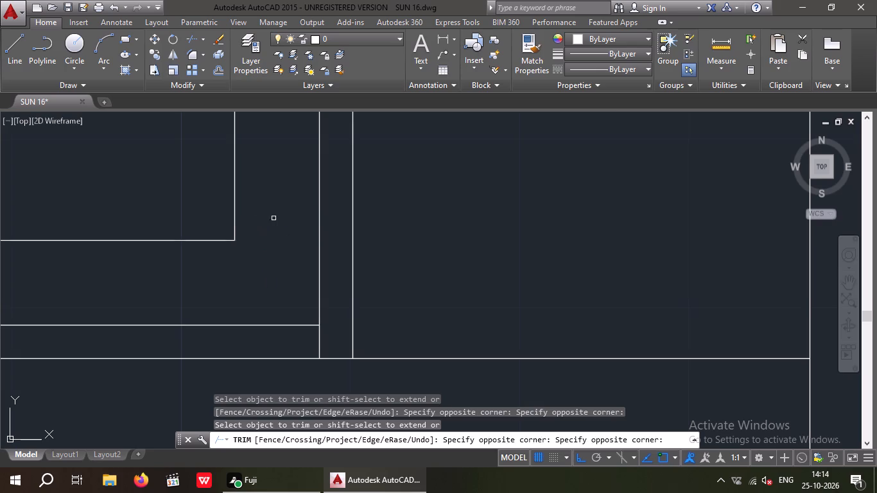
Trim the overlapping 5" offset line ends at both upper inner corners of the gate frame.
scroll(268, 232, down, 1)
middle_drag(269, 250, 285, 344)
scroll(280, 295, down, 3)
middle_drag(248, 310, 256, 375)
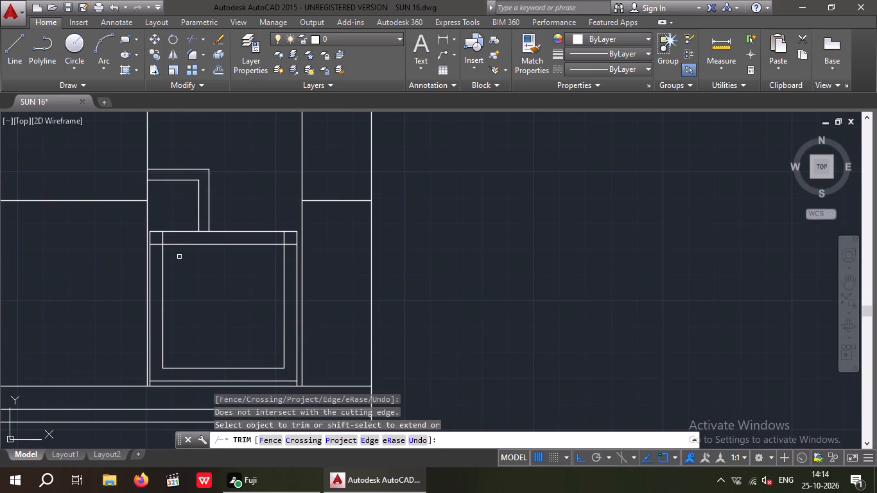
scroll(154, 236, up, 6)
drag(263, 223, 202, 254)
click(194, 257)
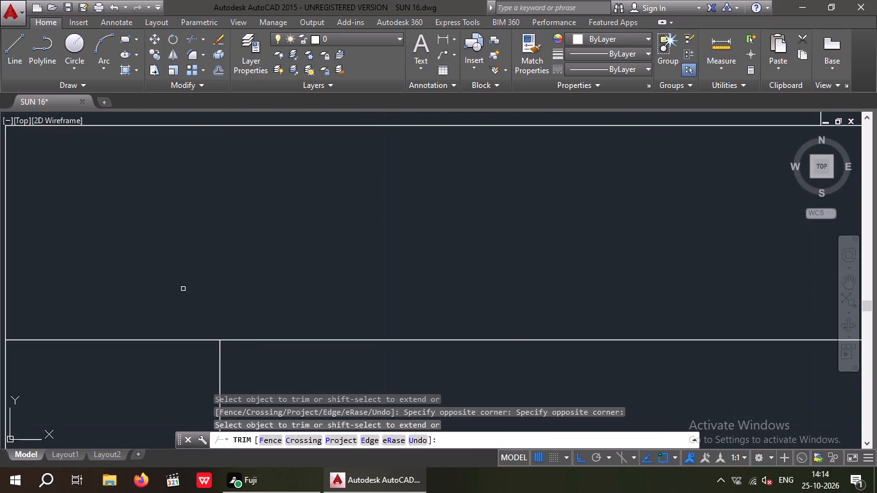
drag(152, 368, 123, 327)
click(118, 310)
scroll(141, 271, down, 4)
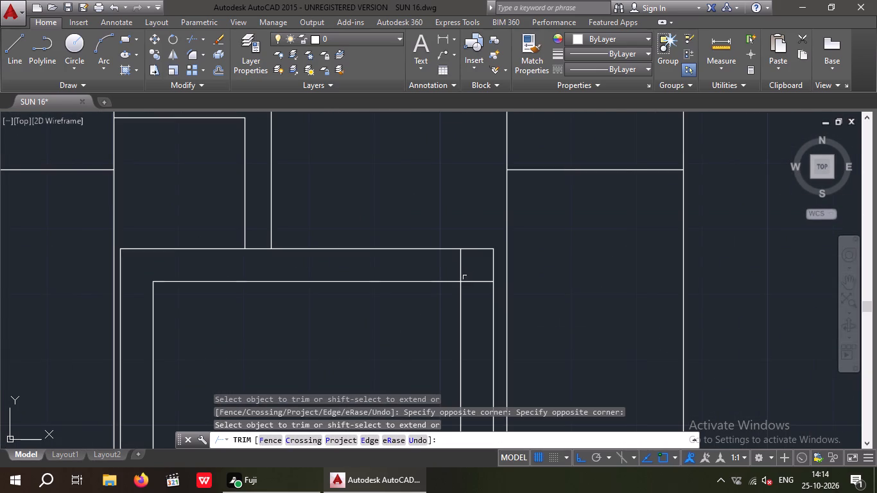
scroll(473, 268, up, 3)
drag(463, 243, 395, 271)
click(372, 274)
drag(480, 363, 451, 309)
click(449, 290)
scroll(461, 282, down, 5)
middle_drag(379, 326, 358, 277)
middle_drag(357, 302, 346, 313)
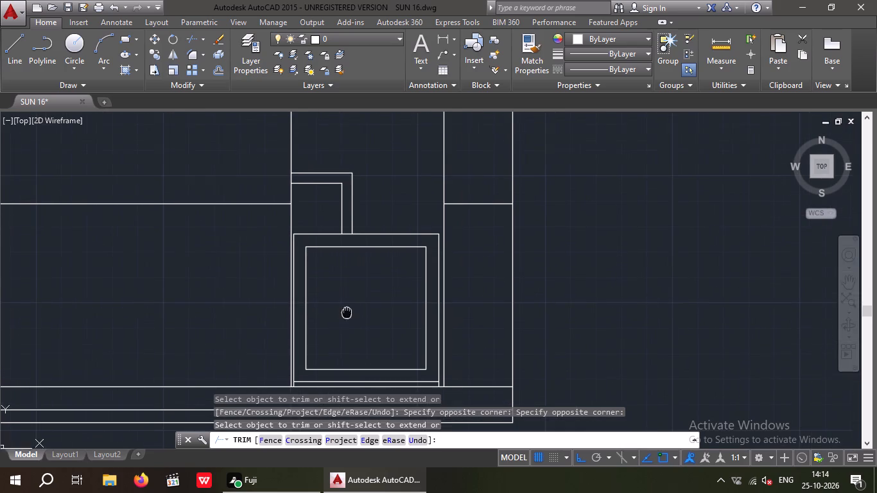
middle_drag(346, 313, 345, 313)
middle_drag(346, 314, 342, 302)
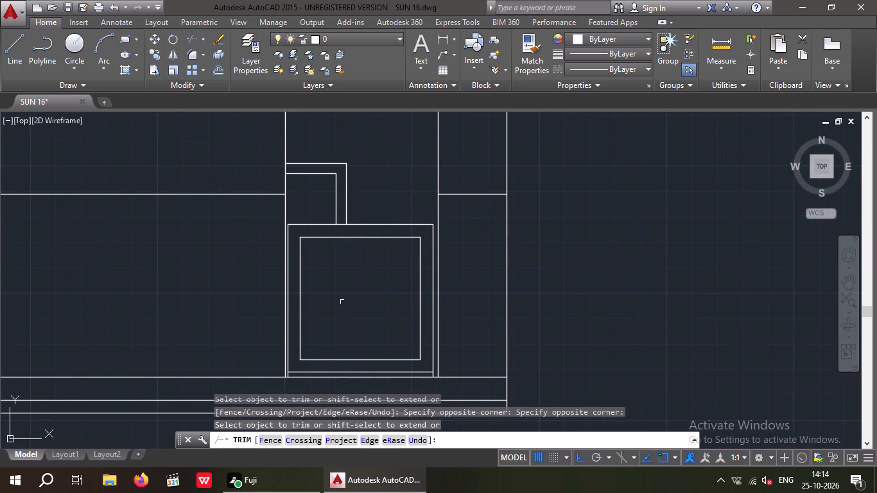
key(Escape)
key(Escape)
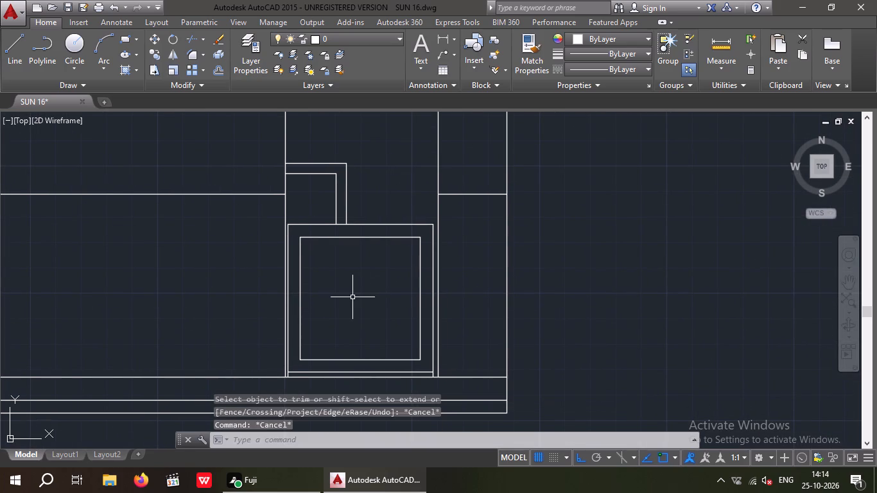
Draw a short horizontal line across the right side gap near the lower part of the gate.
key(l)
key(space)
scroll(432, 263, up, 2)
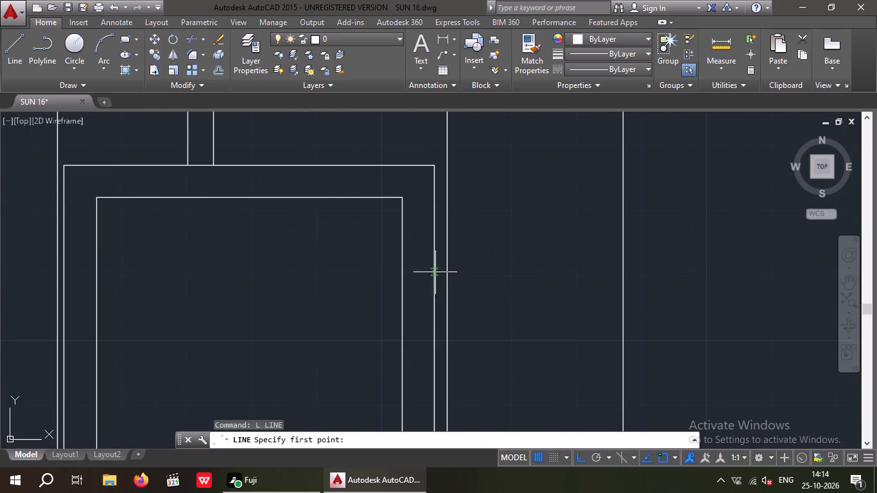
scroll(433, 260, down, 1)
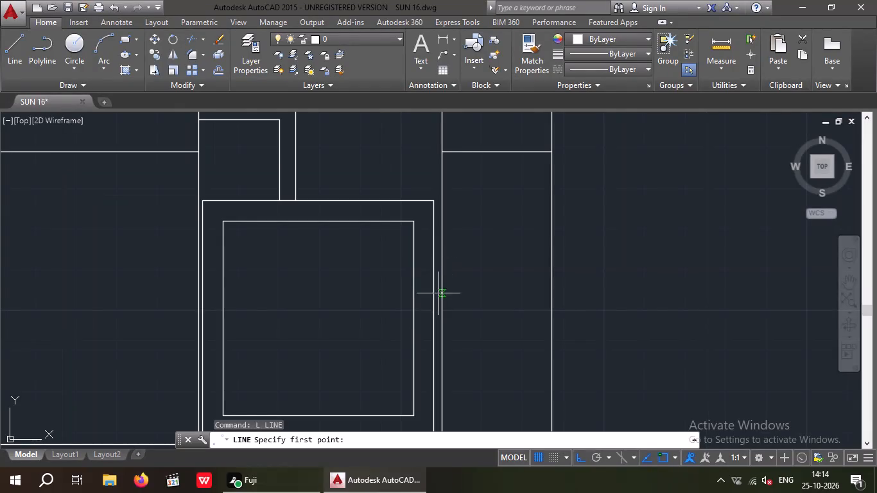
middle_drag(423, 239, 421, 202)
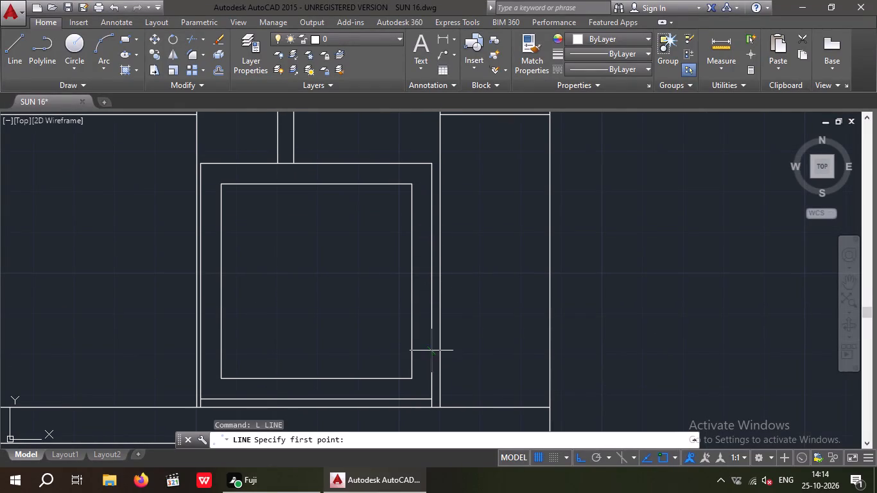
scroll(432, 349, up, 3)
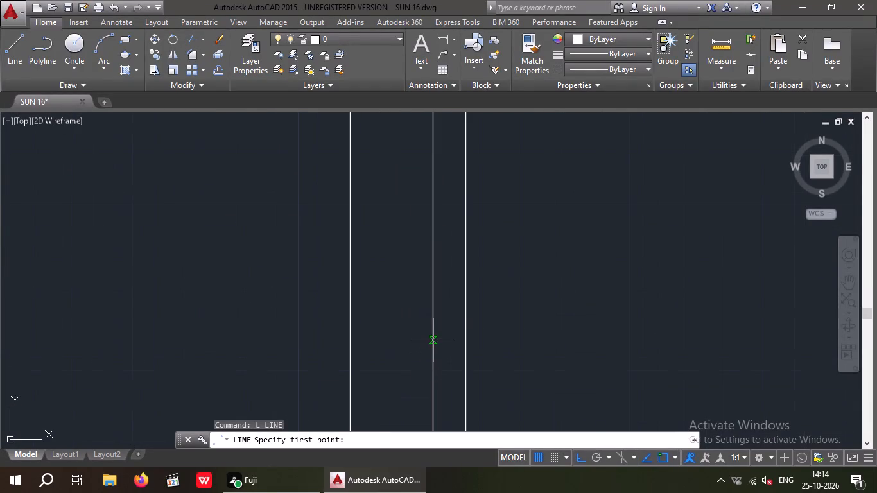
click(433, 340)
click(467, 341)
key(space)
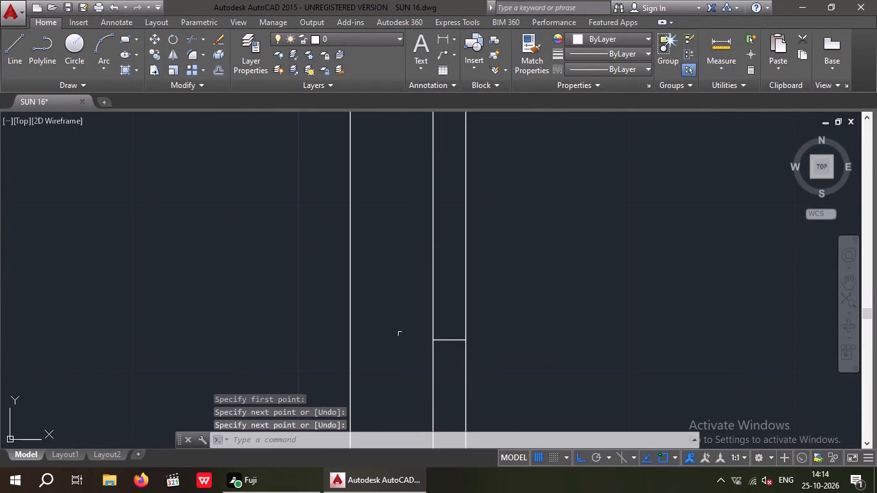
Draw a short horizontal line across the right side gap near the upper part of the gate.
scroll(386, 322, down, 3)
middle_drag(444, 298, 433, 347)
scroll(426, 326, down, 1)
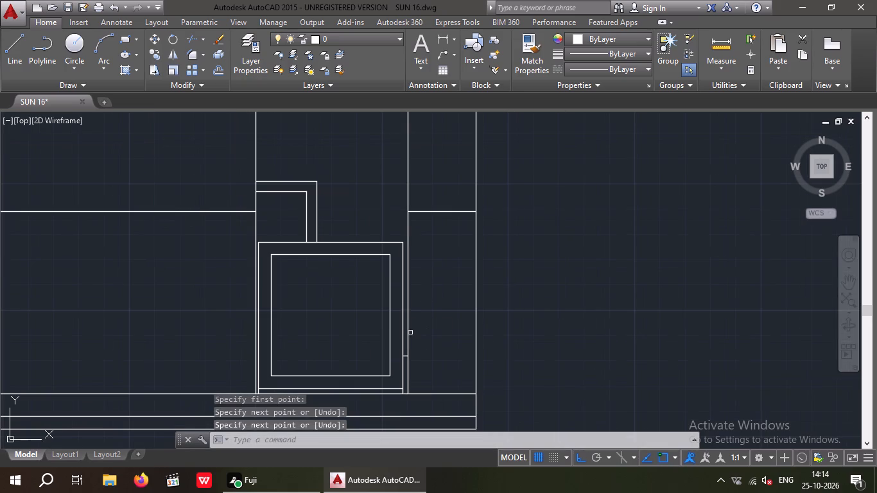
key(space)
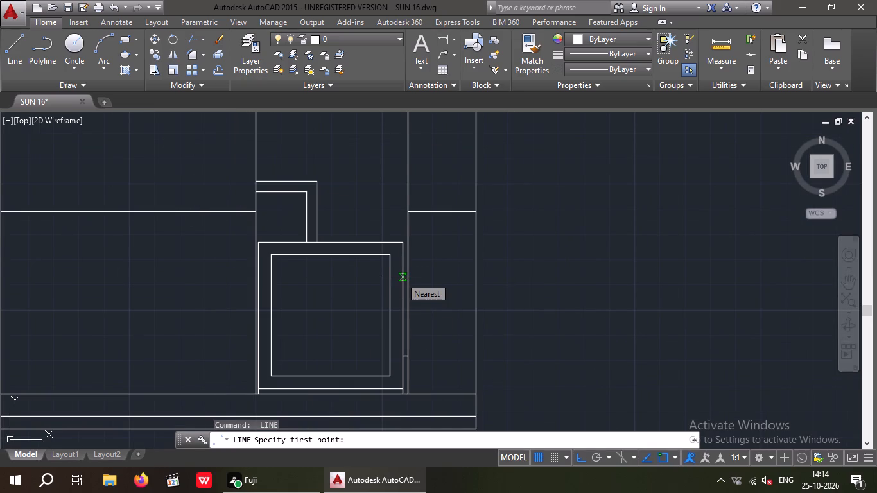
scroll(401, 279, up, 3)
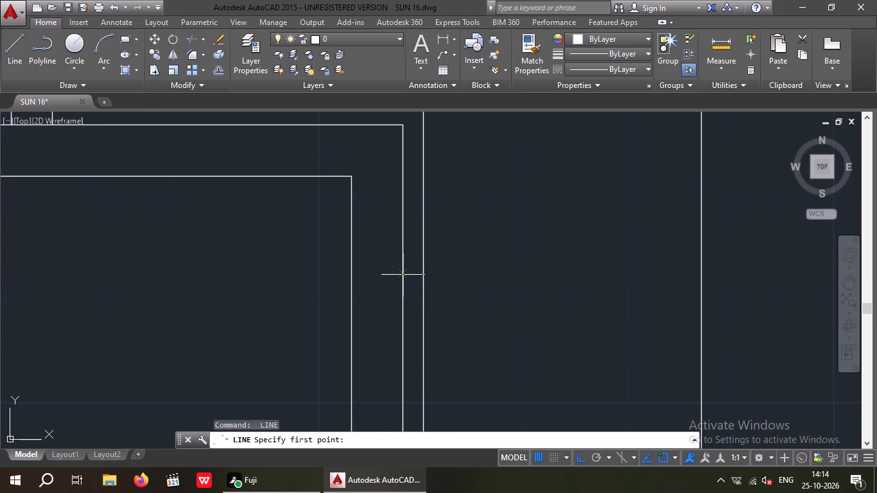
click(403, 275)
click(425, 274)
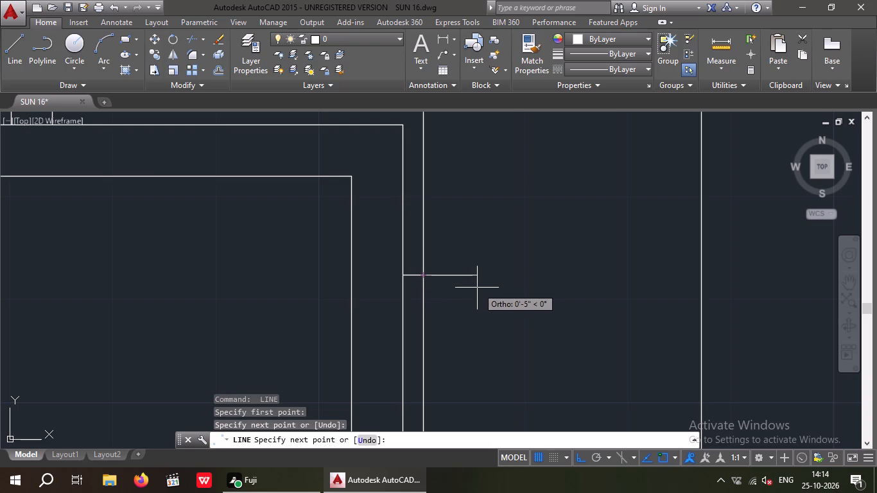
key(Escape)
key(Escape)
key(Escape)
key(Escape)
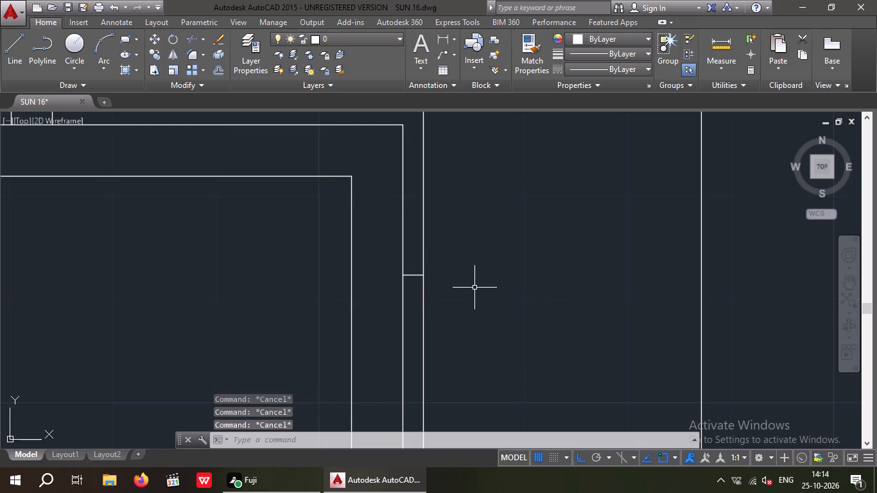
Offset the upper short hinge line in the gate's right gap 1" both upward and downward.
key(o)
key(Return)
key(1)
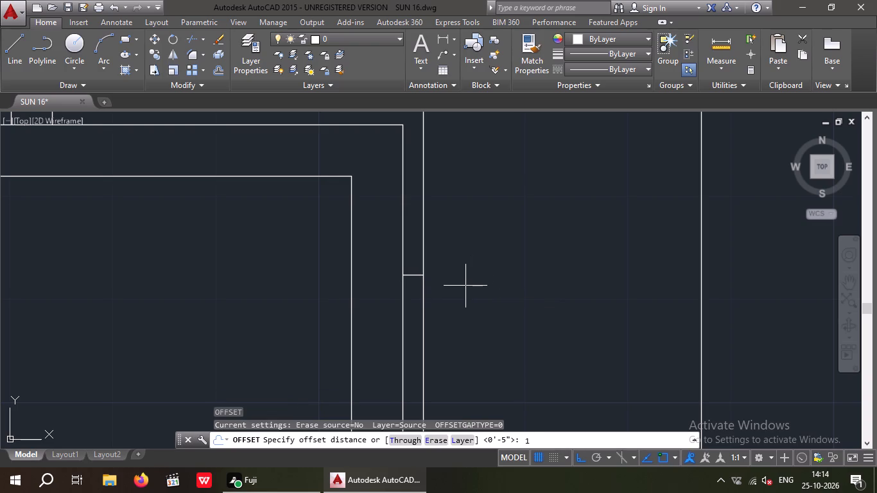
key(shift+quotedbl)
key(Return)
click(415, 275)
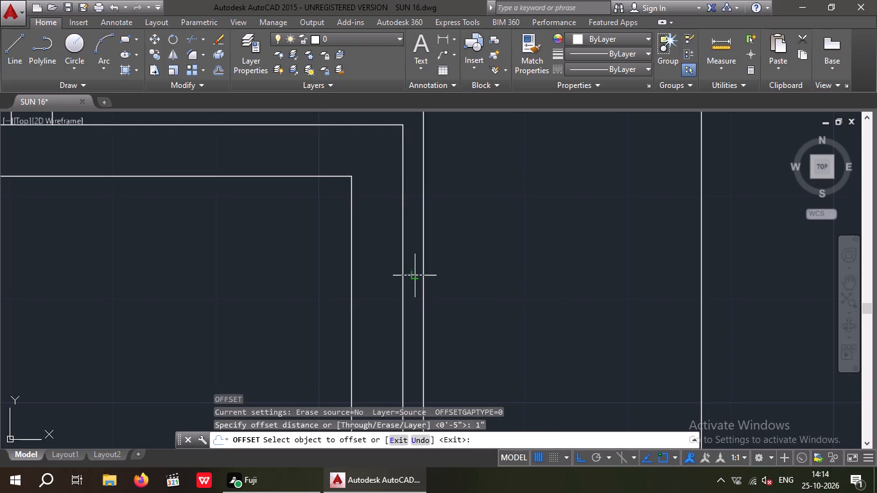
click(412, 259)
drag(415, 275, 420, 306)
click(421, 309)
Offset the lower short hinge line in the gate's right gap 1" both upward and downward.
scroll(413, 276, down, 2)
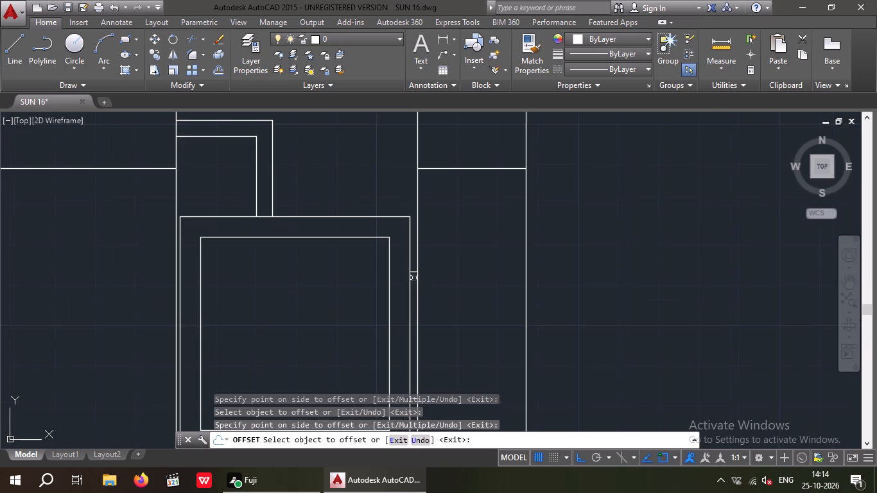
middle_drag(442, 340, 426, 287)
scroll(425, 286, down, 1)
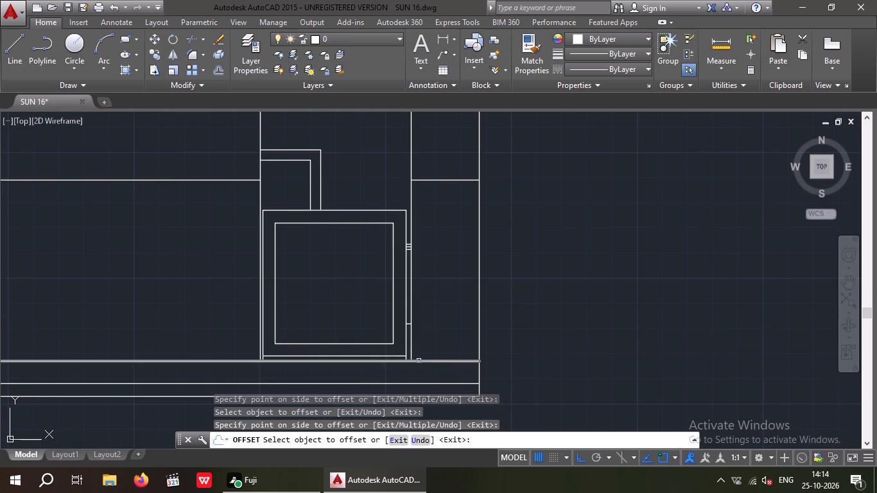
scroll(408, 325, up, 4)
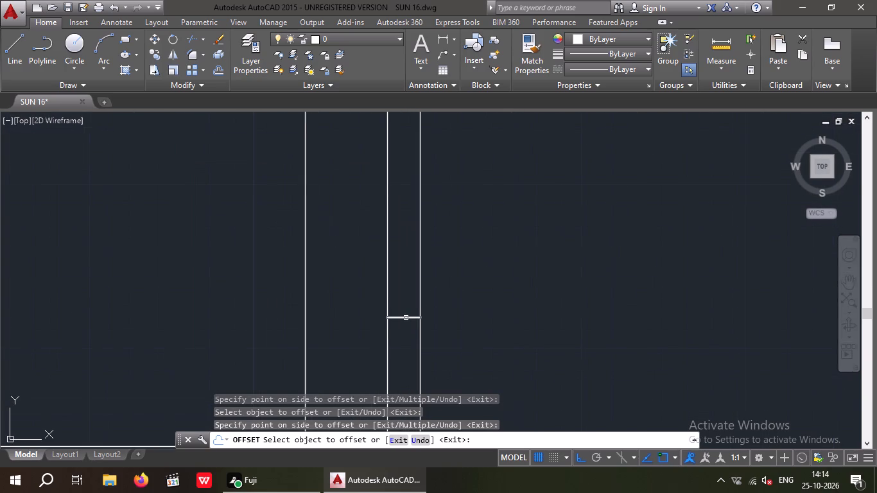
click(406, 318)
click(408, 298)
drag(401, 318, 408, 342)
click(410, 353)
key(Escape)
key(Escape)
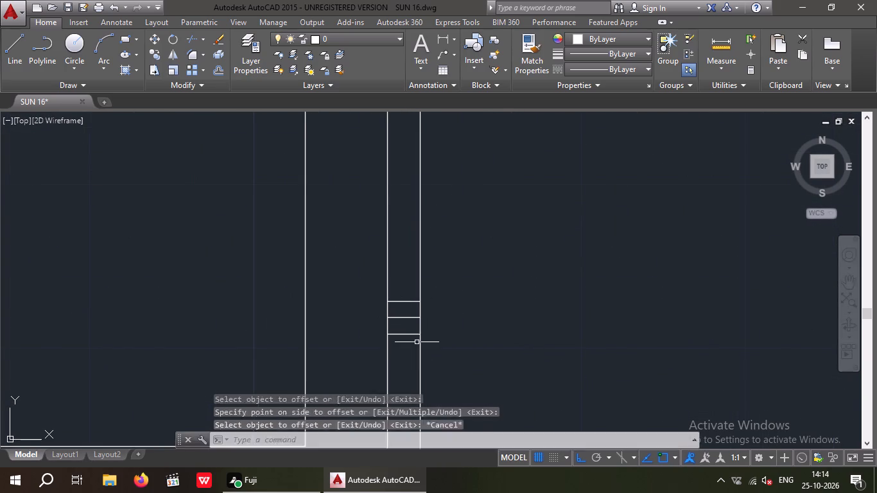
key(Escape)
key(Escape)
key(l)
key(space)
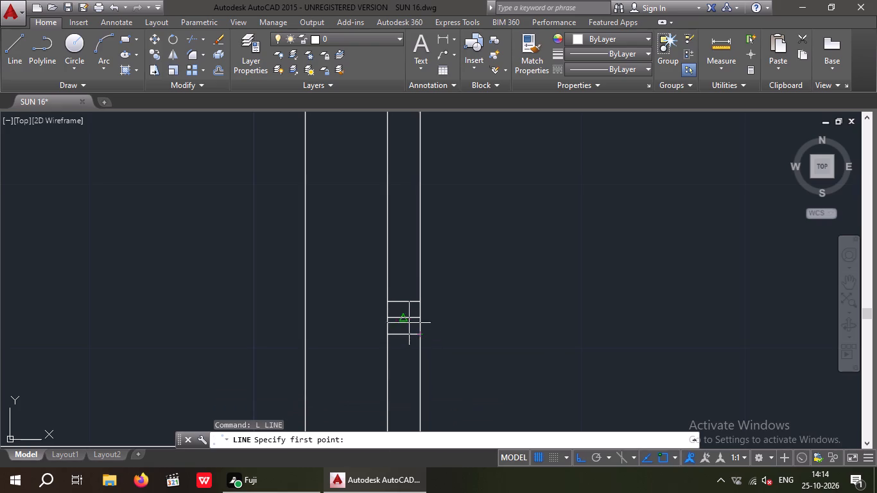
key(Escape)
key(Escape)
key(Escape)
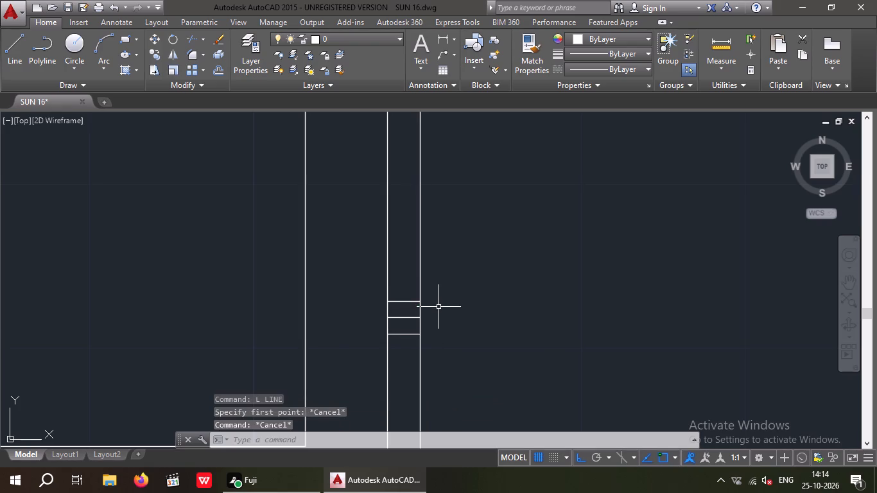
Offset the lower hinge's top line 2" upward and its bottom line 2" downward.
key(o)
key(Return)
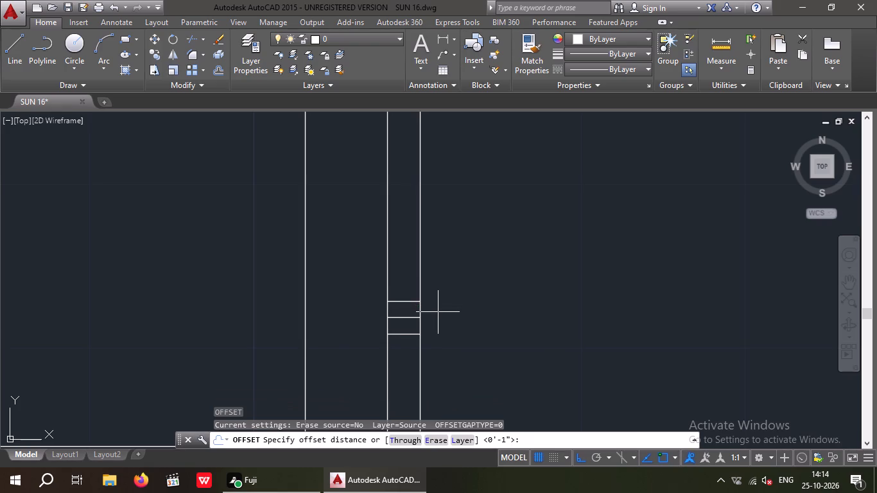
key(1)
key(BackSpace)
key(2)
key(shift+quotedbl)
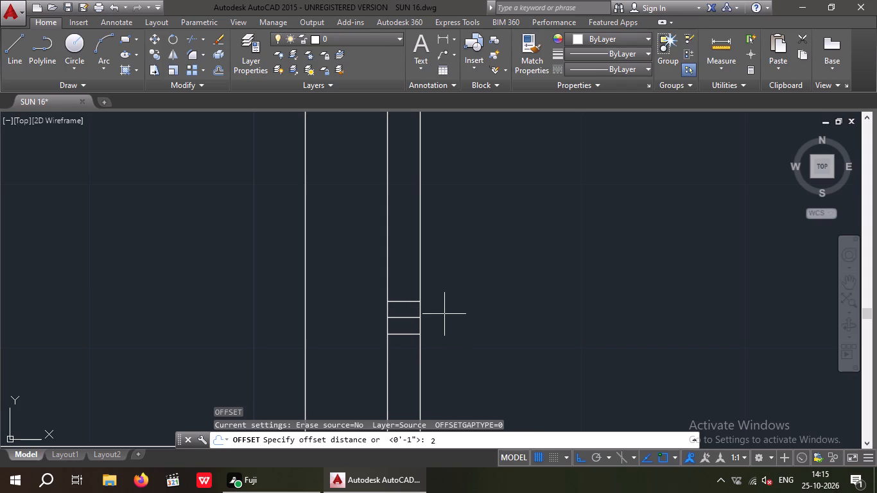
key(Return)
click(404, 300)
click(412, 268)
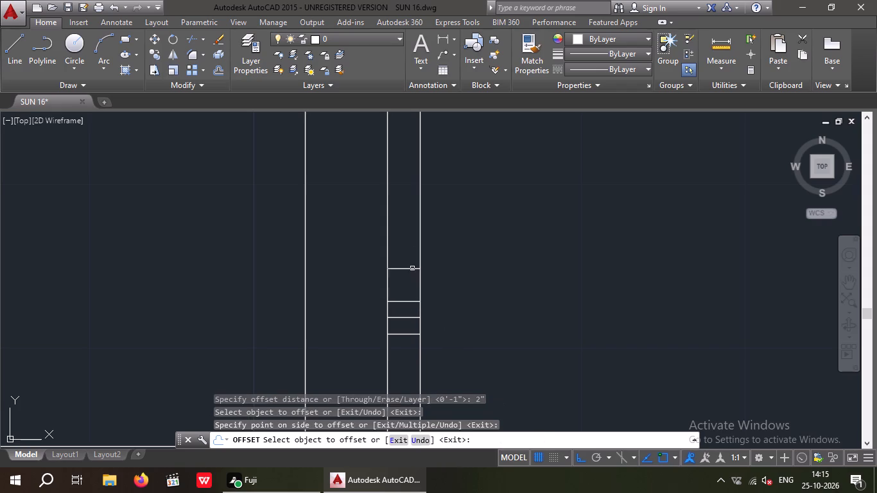
scroll(412, 268, down, 2)
scroll(406, 302, up, 2)
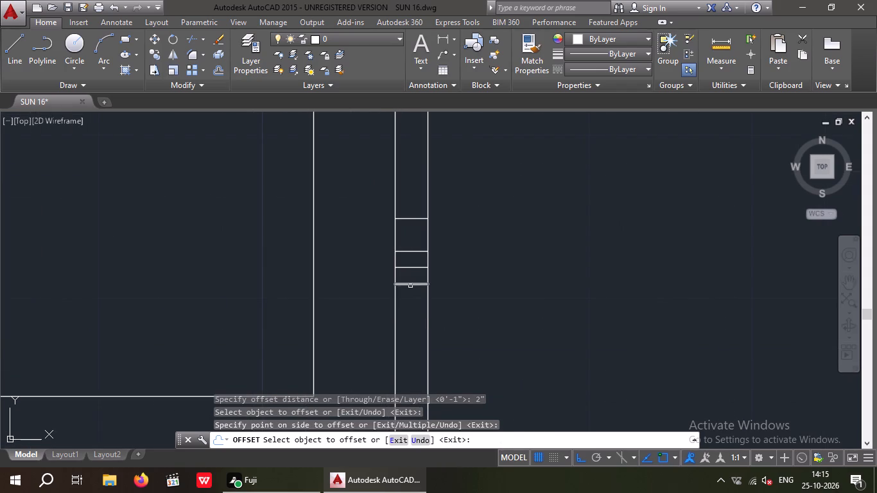
drag(410, 286, 413, 298)
click(416, 312)
Offset the upper hinge's top line 2" upward and its bottom line 2" downward.
scroll(414, 295, down, 3)
middle_drag(441, 289, 447, 382)
scroll(440, 354, down, 1)
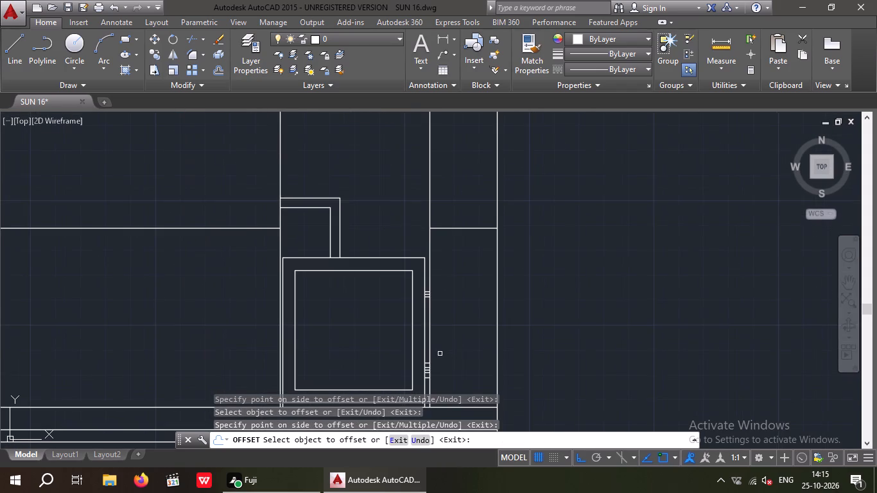
scroll(426, 292, up, 4)
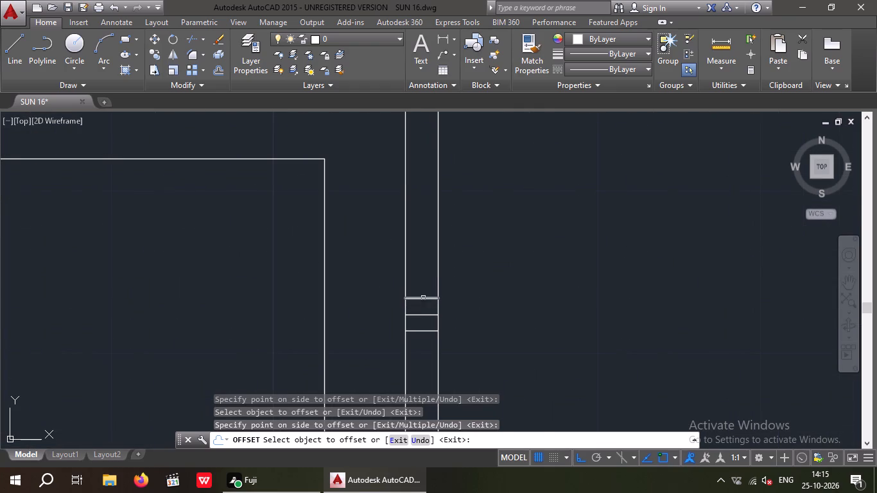
click(423, 299)
click(422, 268)
scroll(422, 268, down, 3)
scroll(421, 290, up, 3)
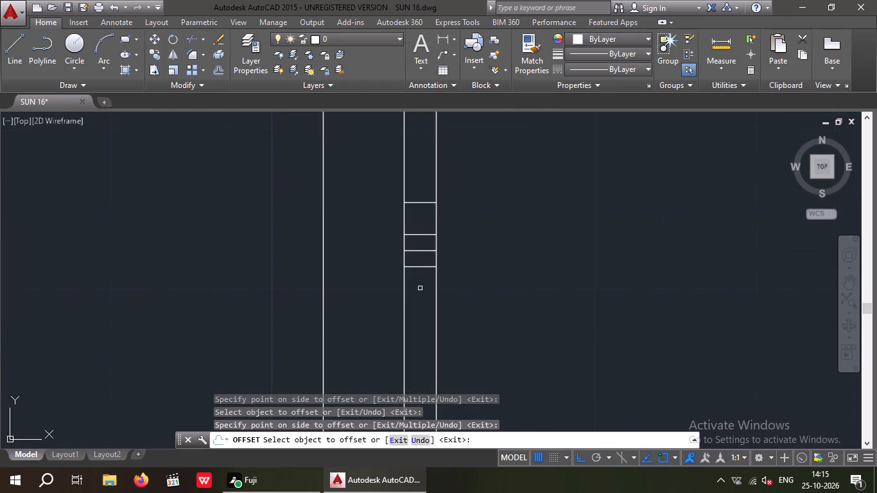
drag(418, 267, 419, 277)
click(421, 293)
scroll(445, 277, down, 1)
key(Escape)
key(Escape)
key(Escape)
Draw a vertical centre line through the upper hinge, from its outermost top line to its outermost bottom line.
key(l)
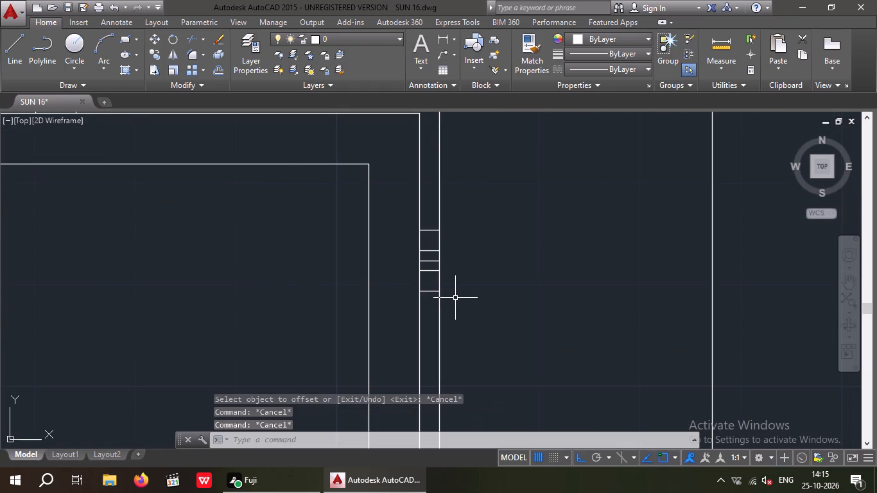
key(space)
click(431, 230)
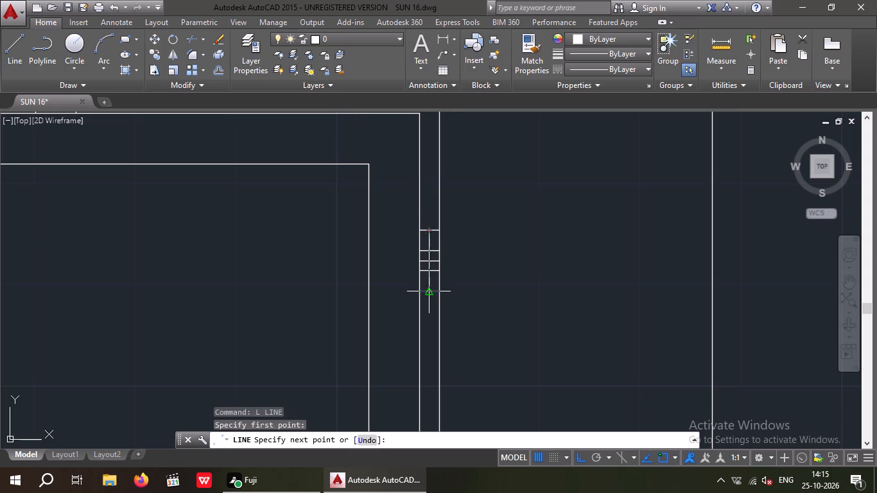
scroll(430, 289, up, 2)
click(430, 298)
key(space)
Draw a vertical centre line through the lower hinge, from its outermost top line to its outermost bottom line.
scroll(413, 282, down, 2)
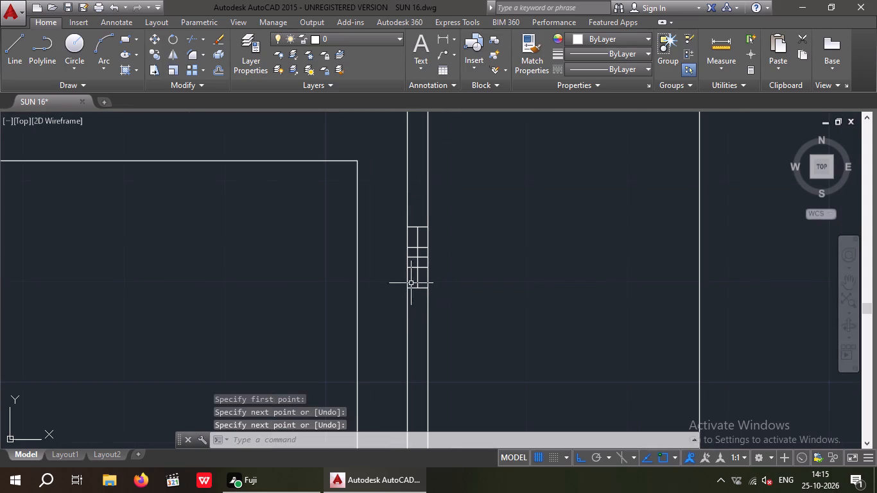
middle_drag(397, 319, 397, 245)
scroll(400, 254, down, 3)
scroll(409, 309, up, 3)
key(space)
click(388, 307)
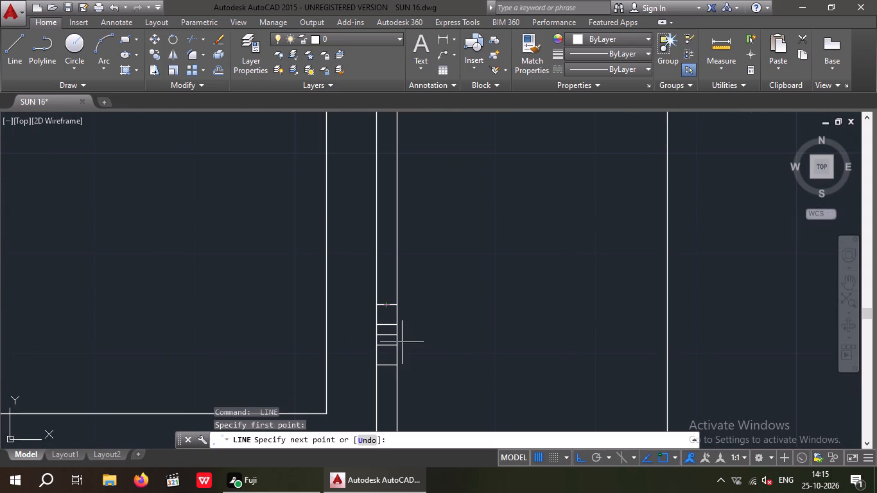
scroll(388, 375, up, 2)
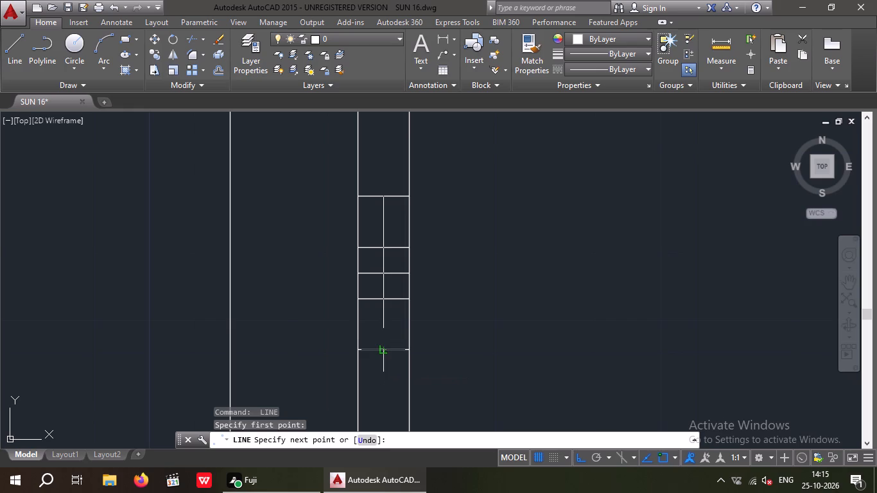
click(386, 349)
key(Escape)
key(Escape)
key(Escape)
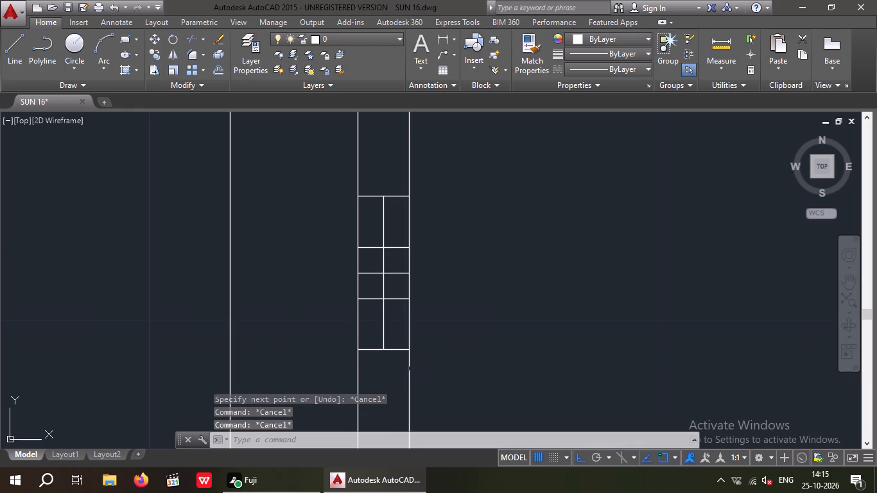
Trim the lower hinge's three inner lines on the gate side and its outermost top and bottom lines on the wall side.
text(TR)
key(space)
key(space)
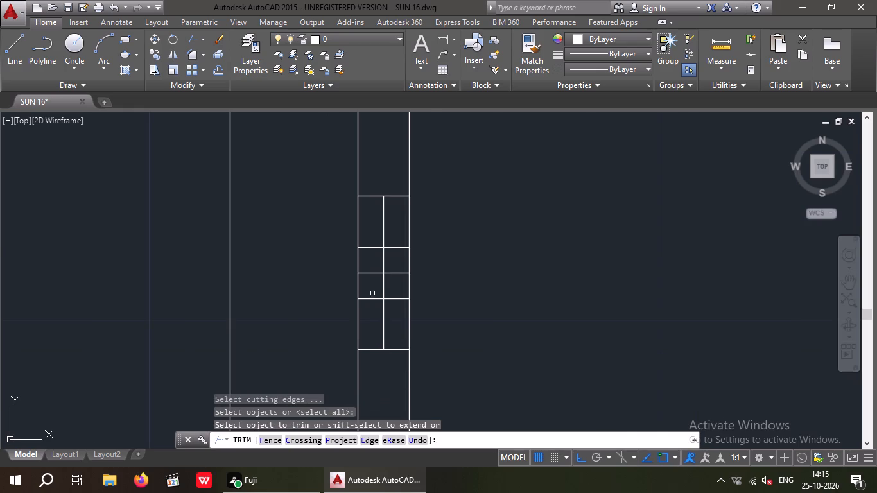
scroll(372, 293, up, 1)
drag(381, 332, 376, 319)
click(370, 207)
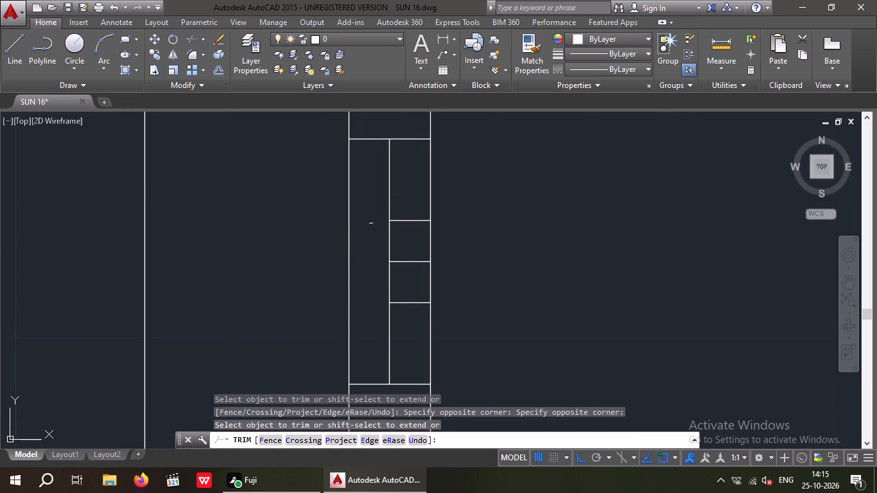
scroll(370, 233, down, 2)
scroll(386, 301, up, 2)
drag(390, 306, 388, 288)
click(388, 262)
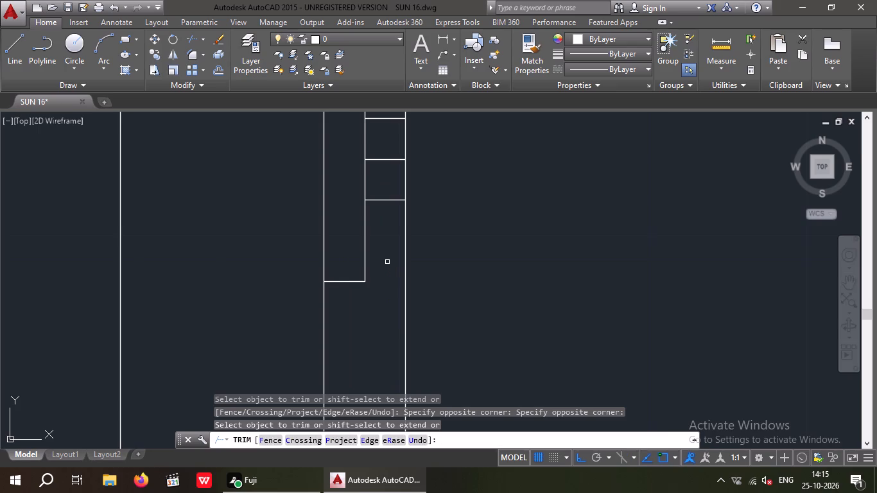
scroll(386, 266, down, 1)
middle_drag(386, 291, 390, 337)
click(389, 186)
click(392, 161)
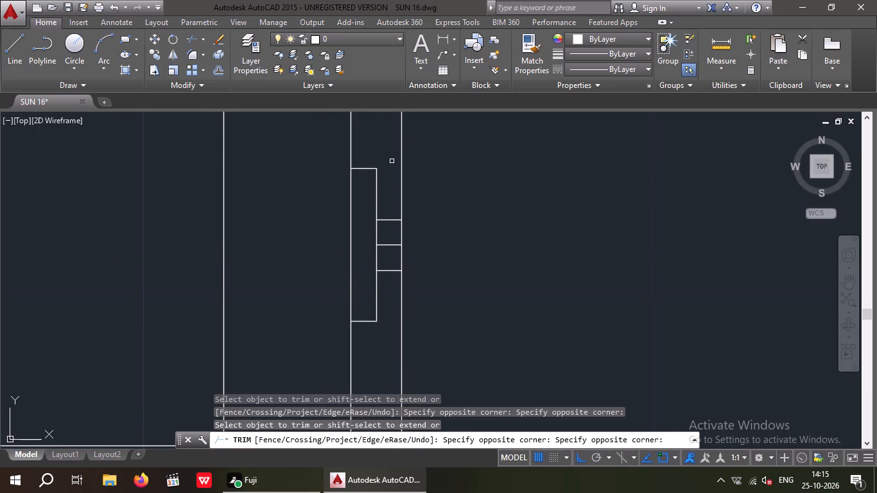
Trim the upper hinge's three inner lines on the gate side and its outermost top and bottom lines on the wall side.
scroll(388, 185, down, 3)
middle_drag(434, 226, 421, 300)
scroll(421, 288, down, 3)
middle_drag(430, 279, 430, 275)
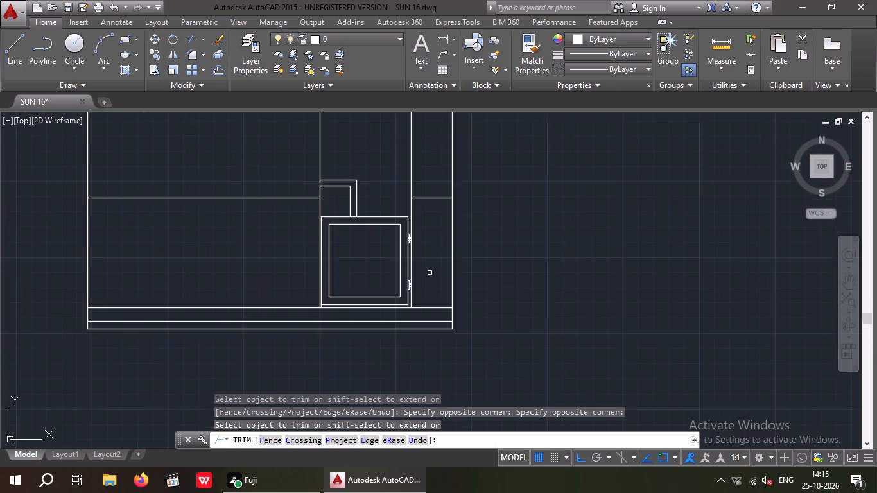
middle_drag(430, 275, 430, 320)
scroll(412, 281, up, 6)
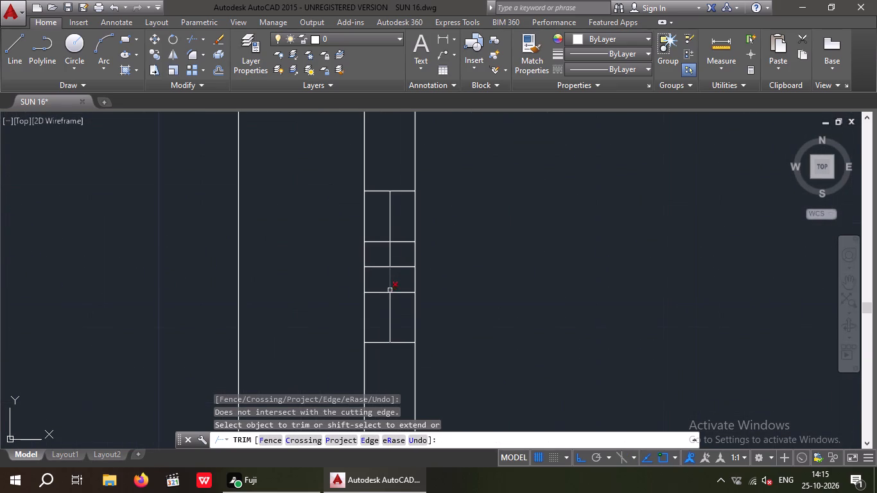
click(380, 307)
click(379, 228)
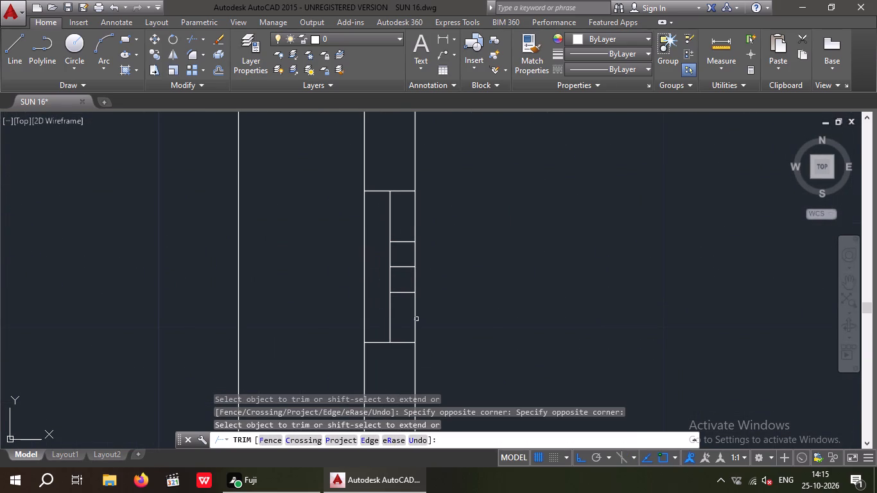
click(404, 354)
click(401, 327)
click(401, 211)
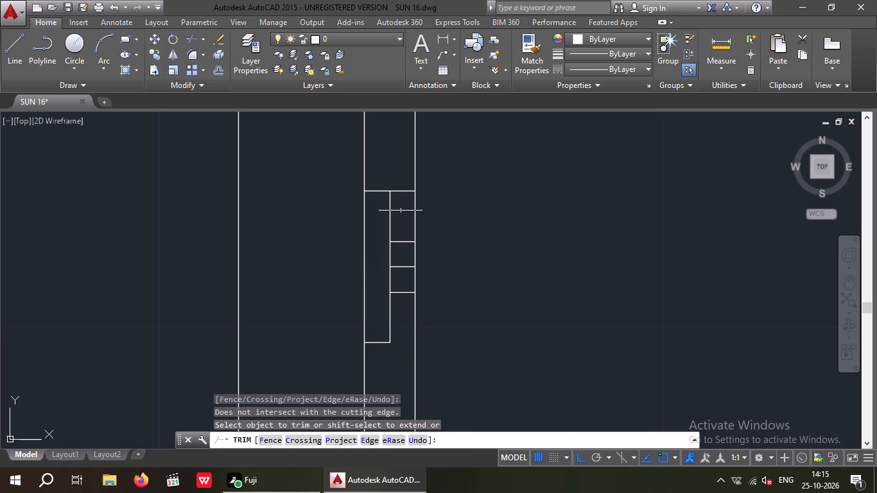
click(401, 178)
scroll(394, 189, down, 2)
scroll(431, 230, down, 2)
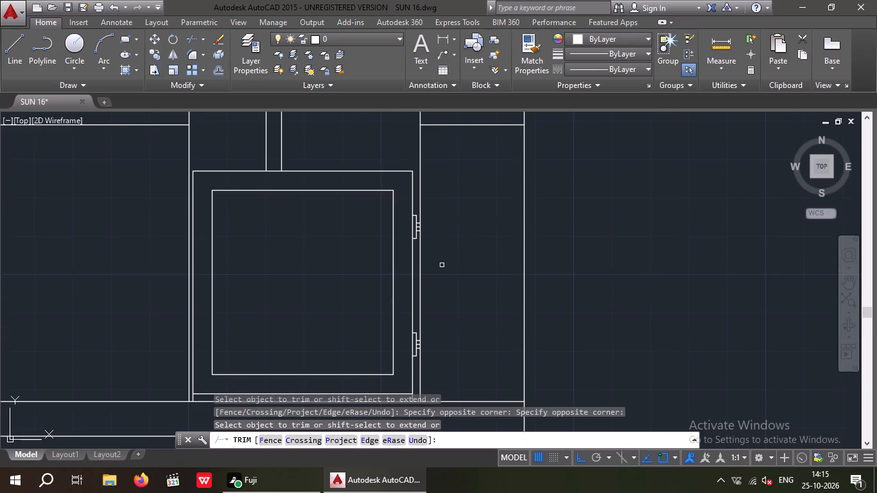
key(Escape)
key(Escape)
key(Escape)
key(Escape)
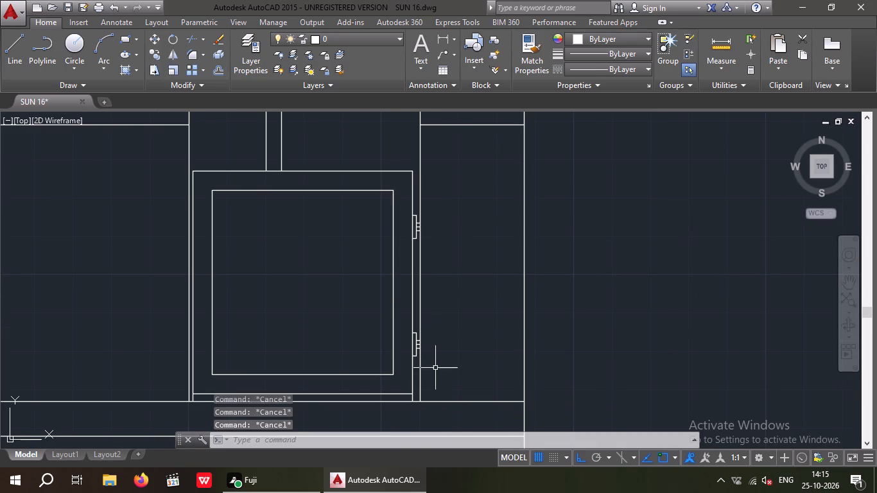
key(Escape)
key(Escape)
Delete the middle of the three short horizontal lines in the lower hinge.
scroll(417, 356, up, 6)
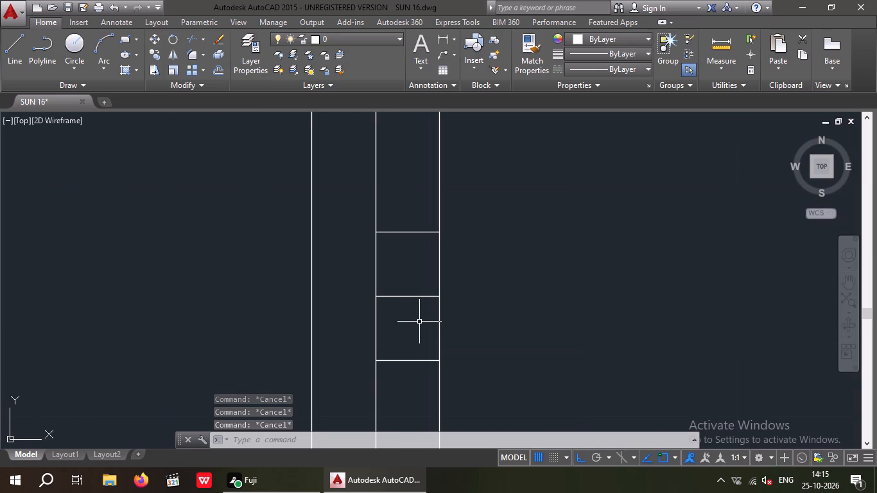
click(419, 318)
click(397, 275)
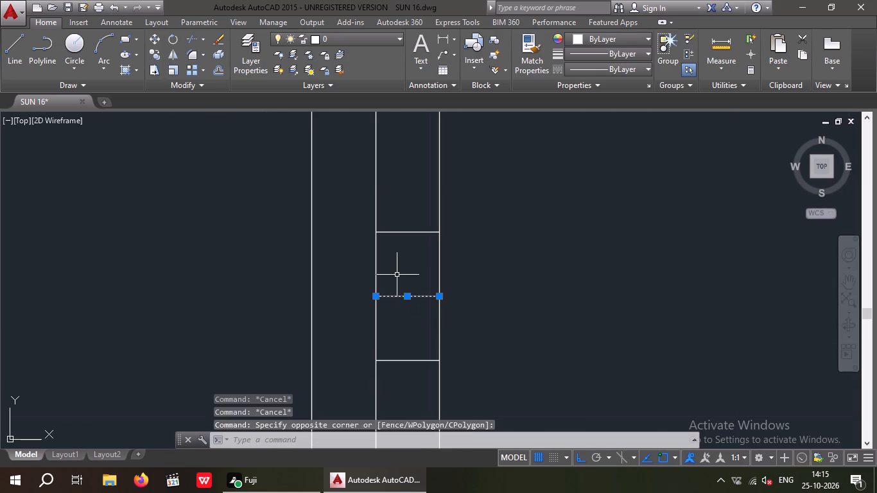
key(Delete)
Delete the middle of the three short horizontal lines in the upper hinge.
scroll(397, 300, down, 3)
middle_drag(432, 298, 413, 361)
scroll(439, 292, down, 2)
middle_drag(455, 296, 450, 372)
middle_drag(444, 315, 442, 363)
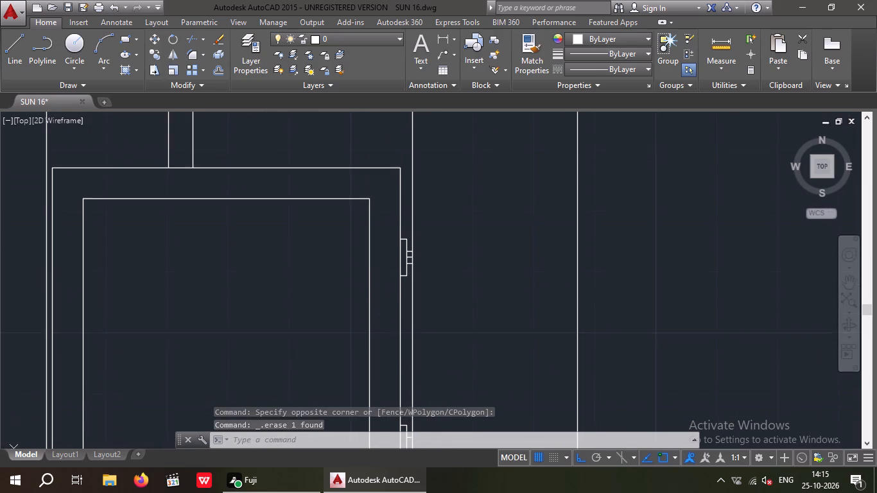
middle_drag(442, 363, 441, 361)
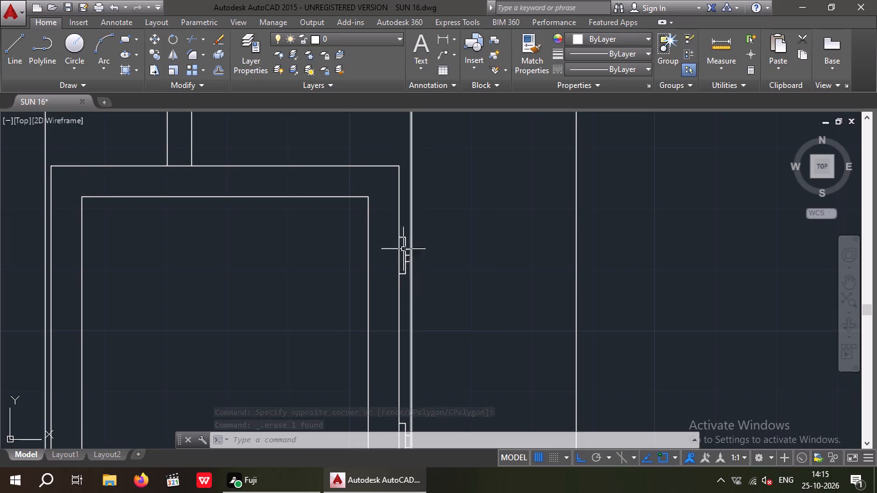
scroll(410, 256, up, 6)
drag(399, 277, 375, 260)
click(369, 229)
key(Delete)
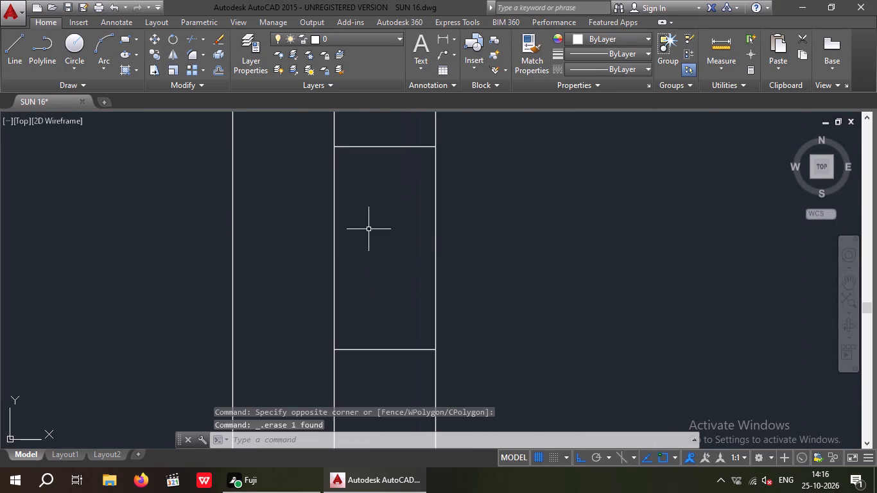
Draw a rectangle from inside the L-shaped band above the gate, crossing the opening's left wall line and the gate's top edge.
scroll(382, 246, down, 4)
middle_drag(437, 270, 459, 297)
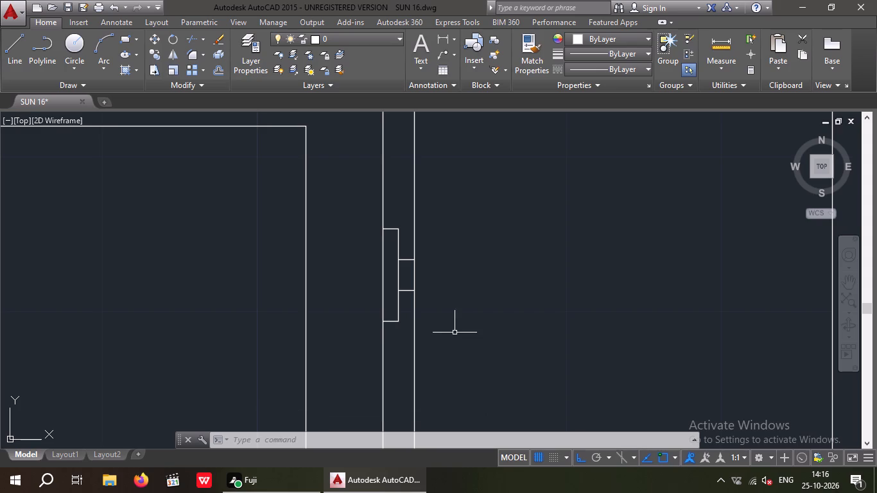
scroll(447, 307, down, 2)
middle_drag(449, 305, 500, 300)
scroll(491, 299, down, 1)
middle_drag(514, 304, 499, 235)
scroll(500, 255, down, 1)
middle_drag(503, 261, 506, 267)
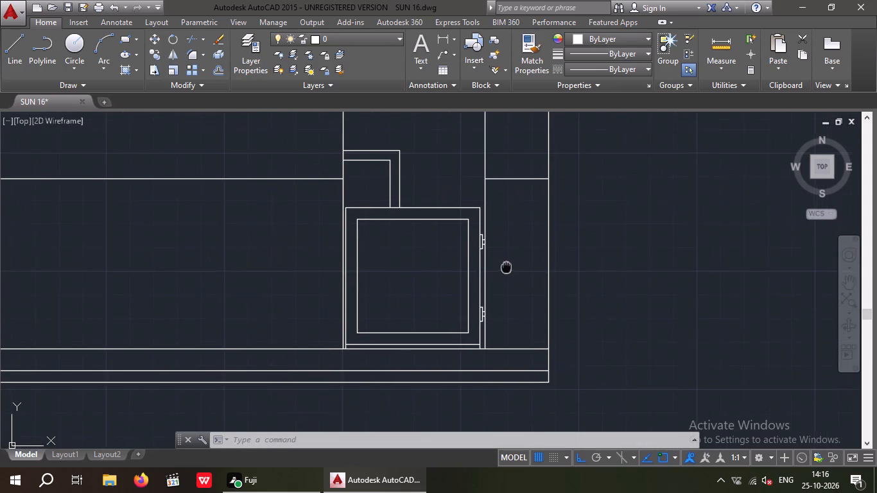
middle_drag(506, 267, 510, 286)
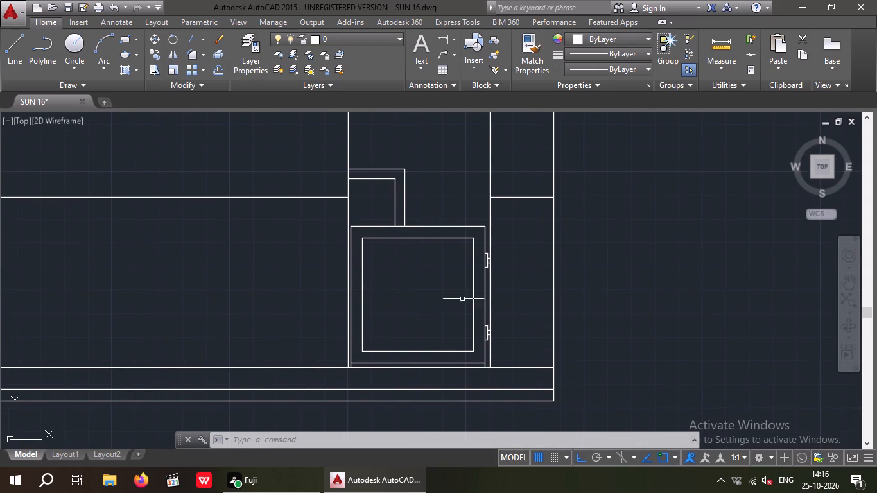
key(Escape)
key(Escape)
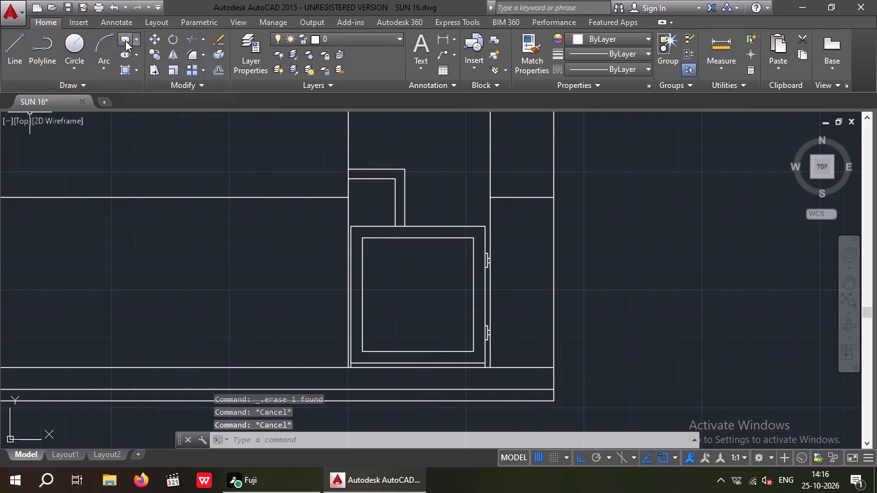
click(125, 40)
scroll(343, 194, up, 2)
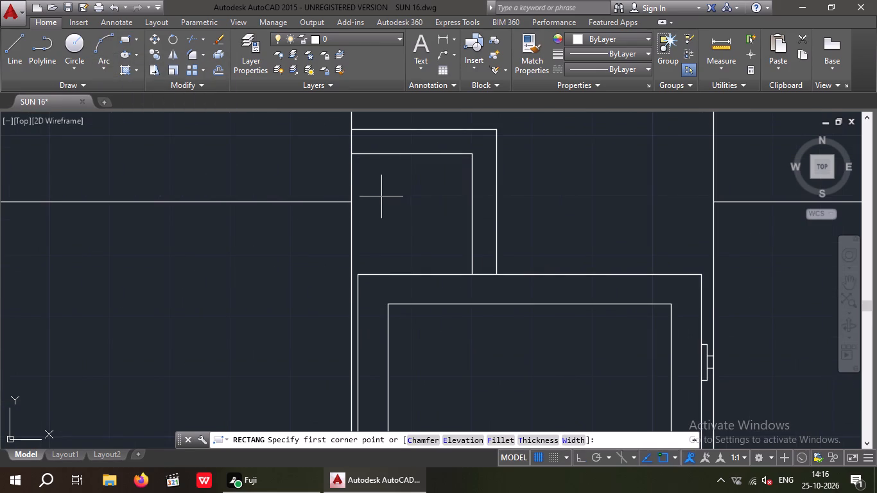
click(424, 198)
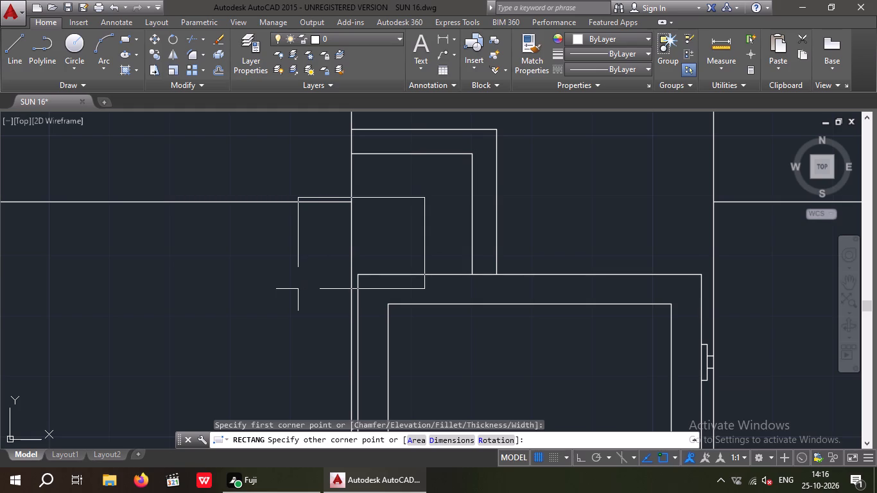
click(299, 286)
key(Escape)
key(Escape)
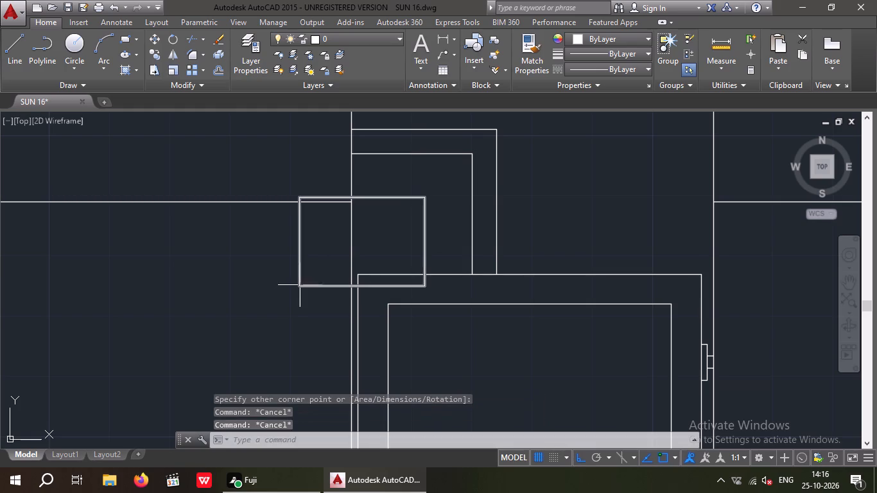
Trim the new rectangle's portions inside the gate and in the narrow gap between the gate and the left wall line.
key(t)
text(R)
key(space)
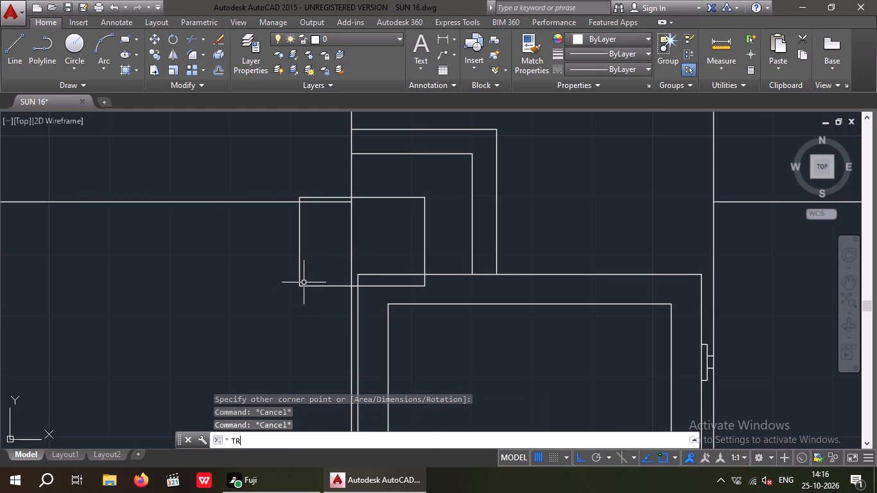
key(space)
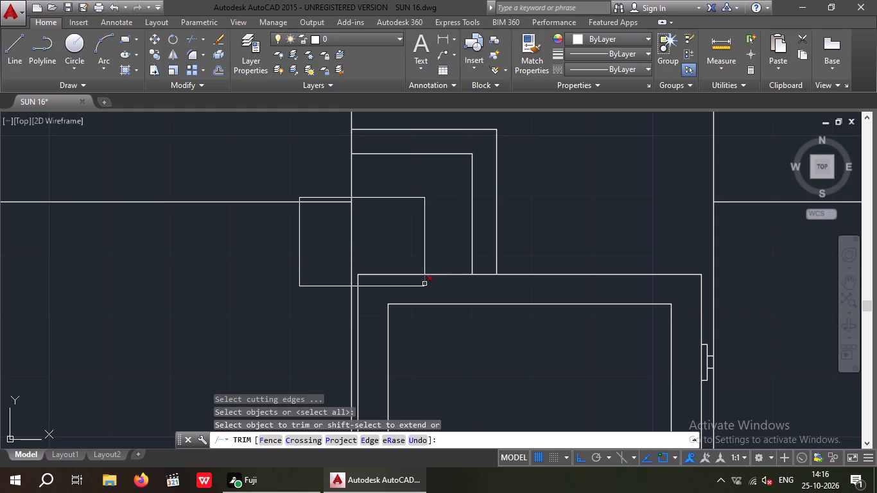
click(424, 281)
click(385, 287)
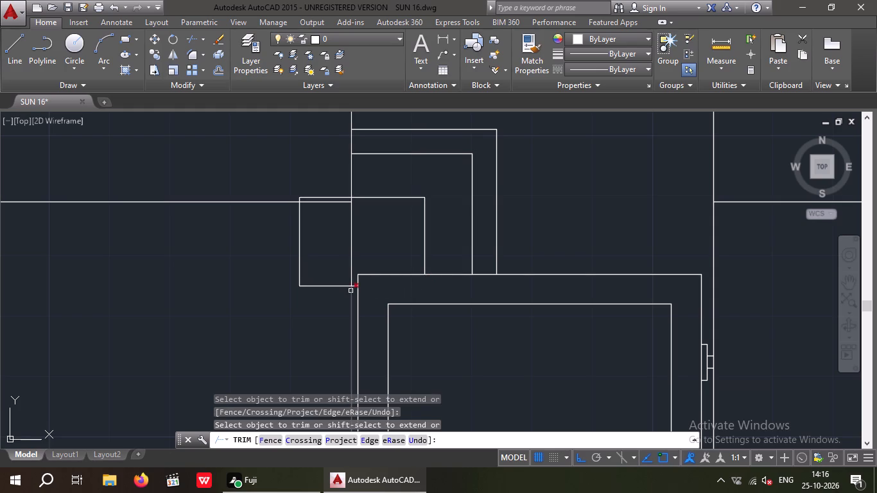
scroll(352, 289, up, 3)
click(356, 283)
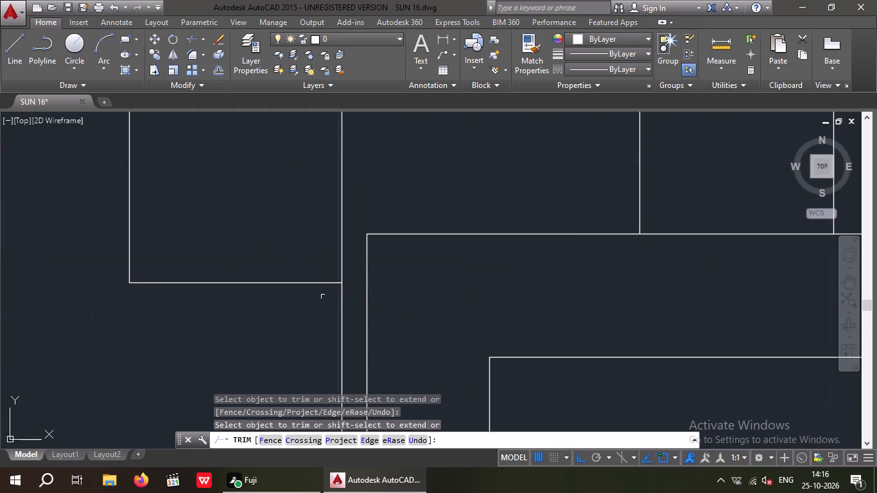
Trim the rectangle's remaining portions beyond the left wall line, leaving an L-shaped outline between that line and the gate's top edge.
scroll(302, 281, down, 1)
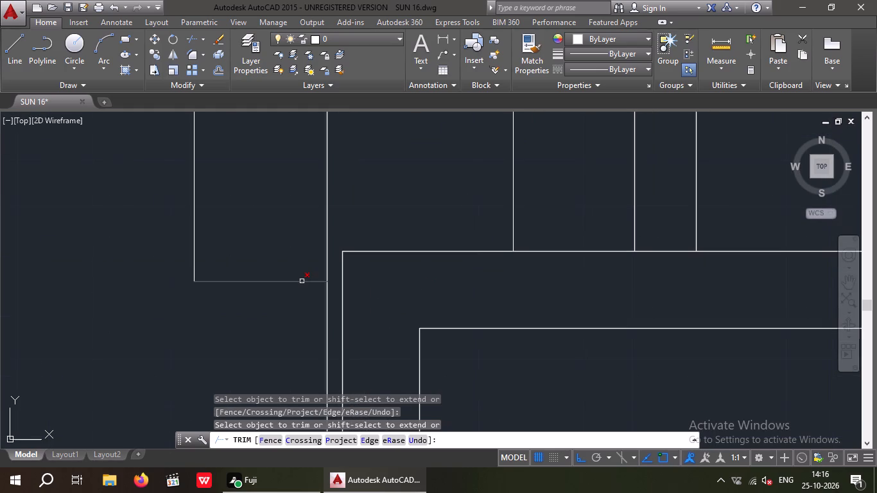
click(302, 281)
scroll(301, 273, down, 2)
middle_drag(301, 273, 315, 322)
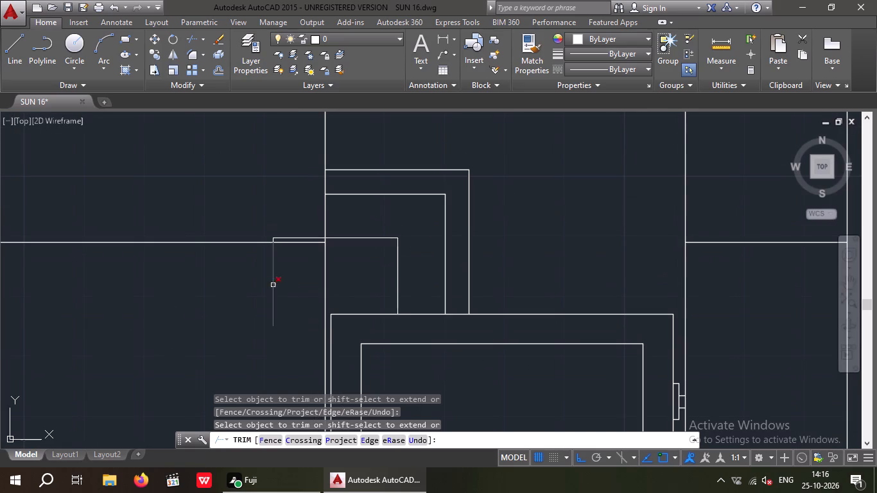
click(274, 286)
scroll(271, 238, up, 4)
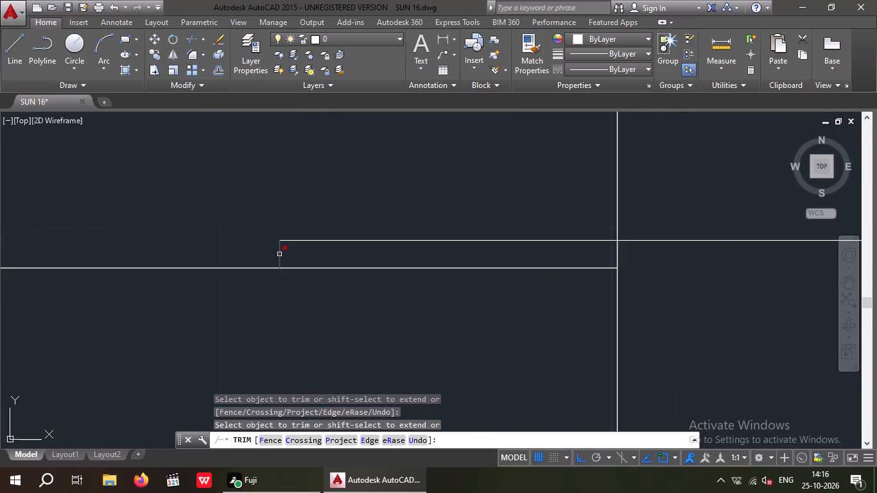
click(279, 254)
click(326, 239)
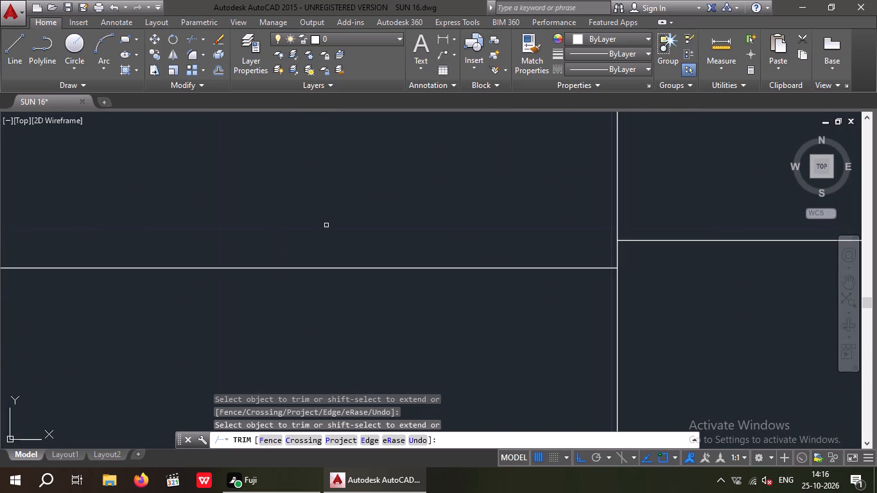
scroll(326, 225, down, 4)
middle_drag(331, 277, 318, 272)
scroll(322, 287, down, 2)
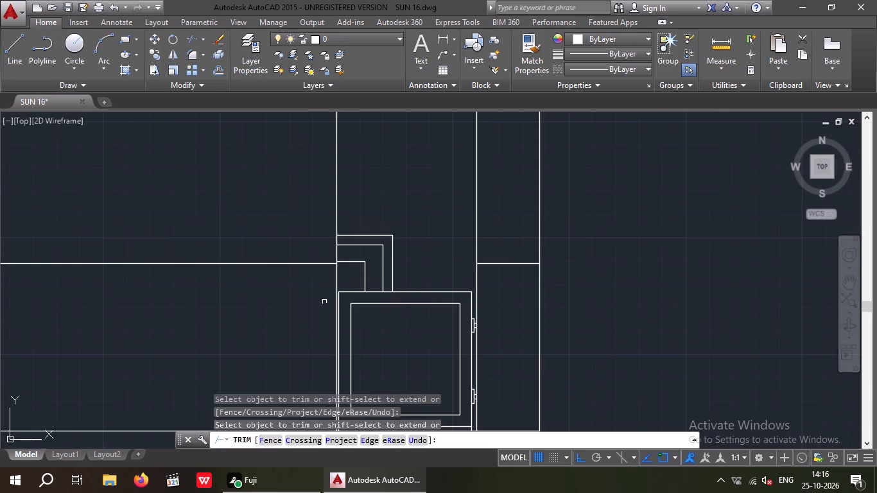
key(Escape)
key(Escape)
key(Escape)
key(Escape)
key(Escape)
Draw a smaller rectangle from inside the innermost L-shaped outline, crossing the left wall line and the gate's top edge.
middle_drag(314, 321, 317, 324)
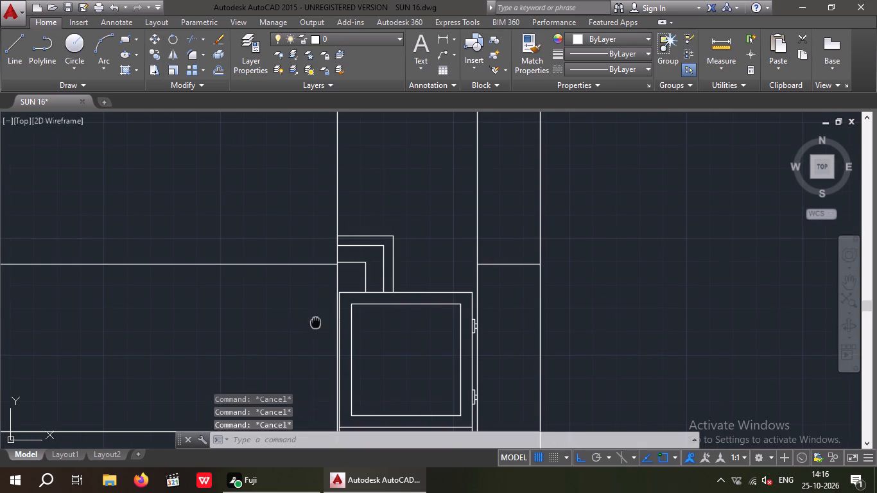
middle_drag(317, 324, 329, 320)
scroll(324, 319, down, 1)
middle_drag(324, 342, 336, 339)
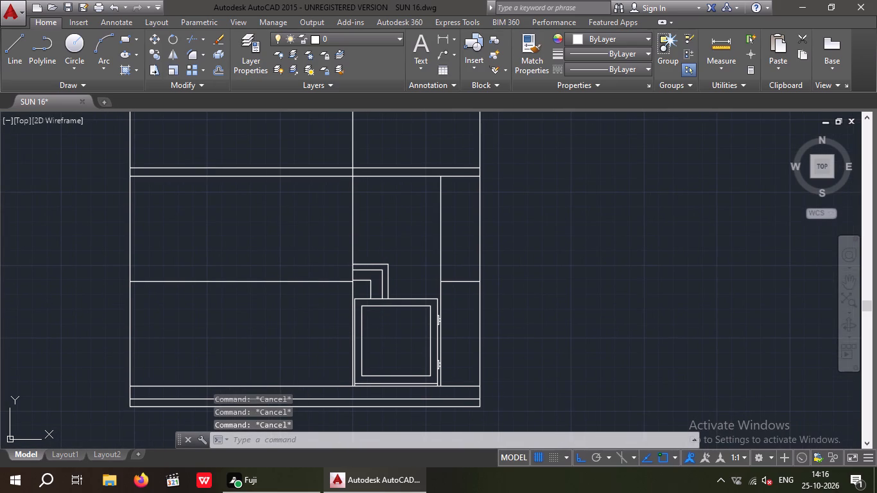
click(125, 40)
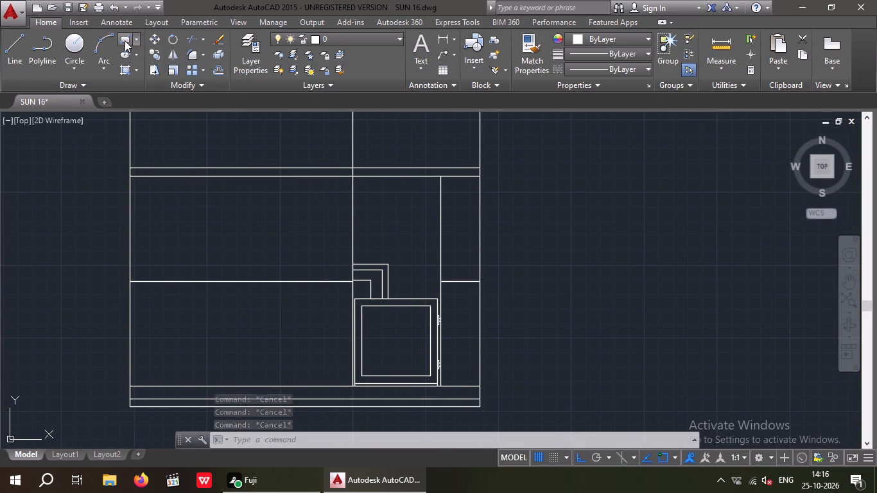
scroll(349, 297, up, 3)
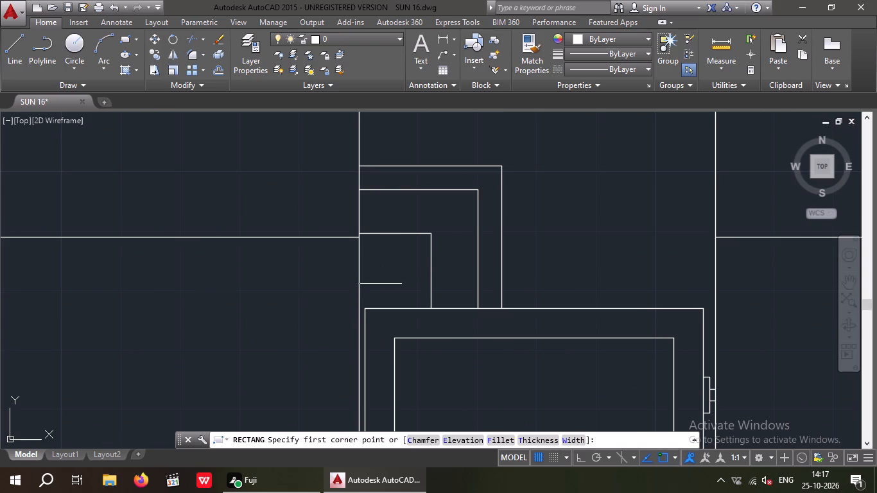
click(406, 255)
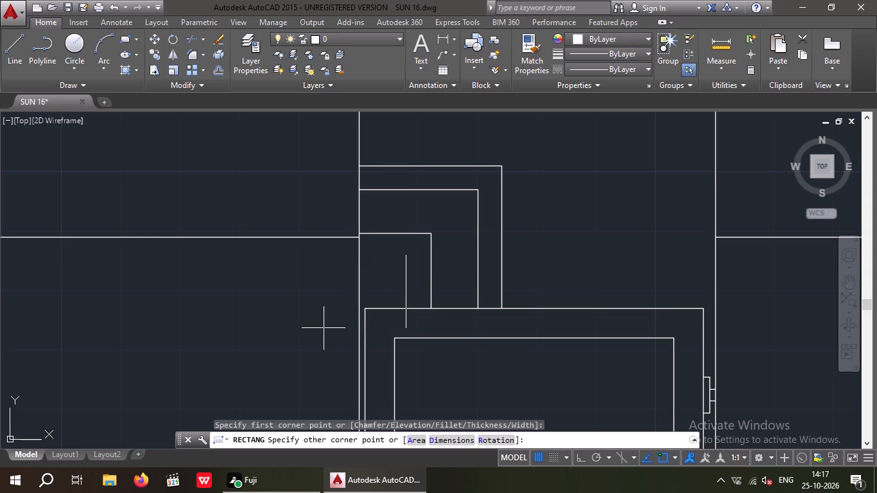
click(324, 328)
key(Escape)
key(Escape)
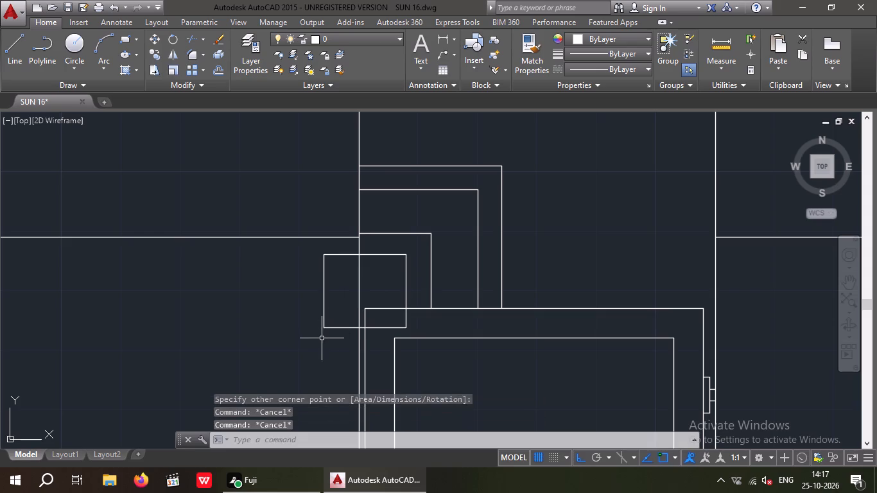
Trim the smaller rectangle's portions inside the gate and in the narrow gap between the gate and the left wall line.
key(Escape)
key(t)
key(r)
key(space)
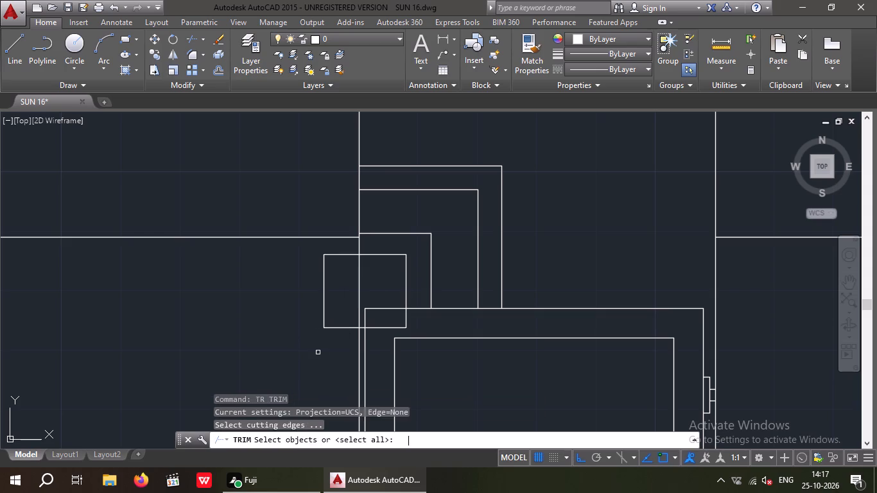
key(space)
click(407, 320)
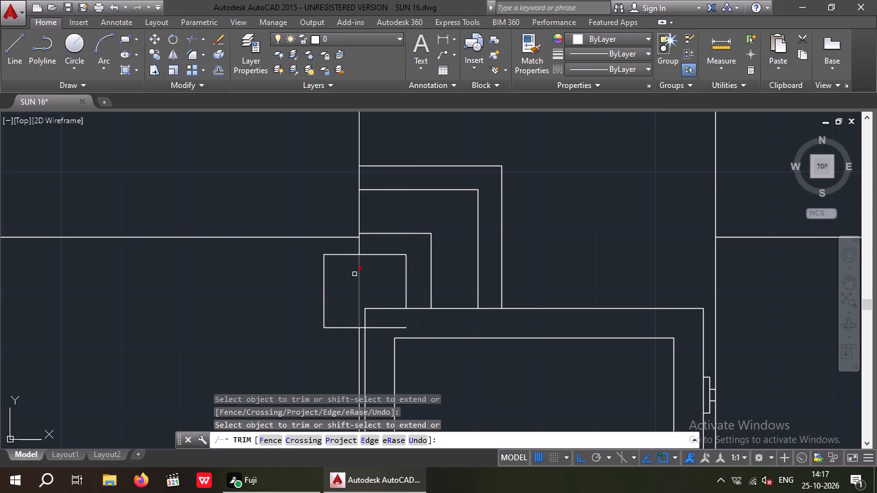
click(385, 327)
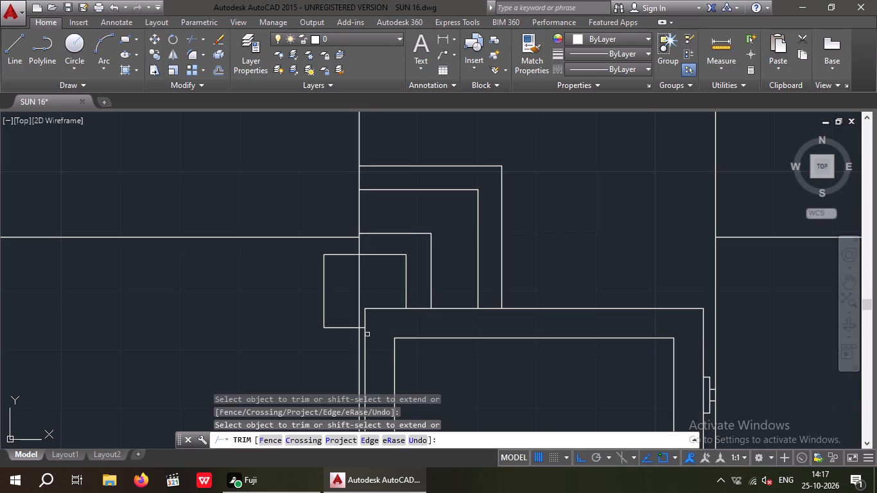
scroll(360, 324, up, 4)
click(363, 349)
scroll(364, 343, down, 1)
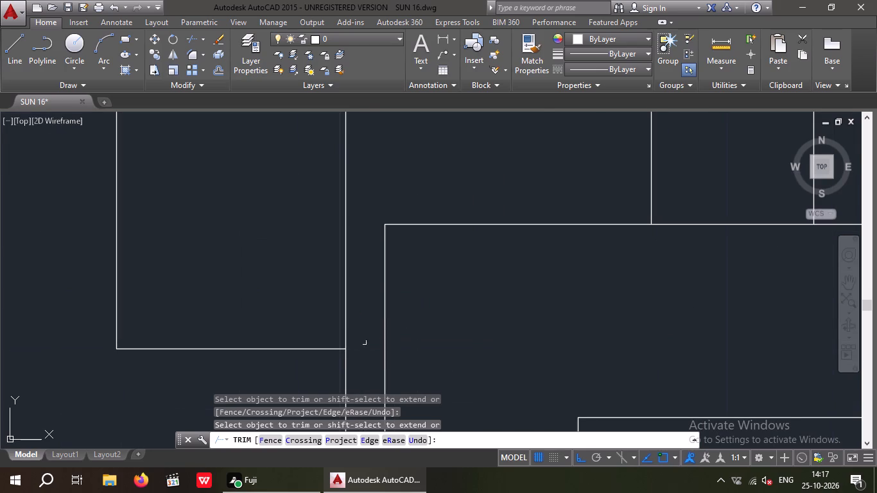
Trim the smaller rectangle's remaining portions beyond the left wall line, leaving the innermost L-shaped outline above the gate.
scroll(364, 343, down, 1)
click(323, 347)
middle_drag(332, 311, 352, 367)
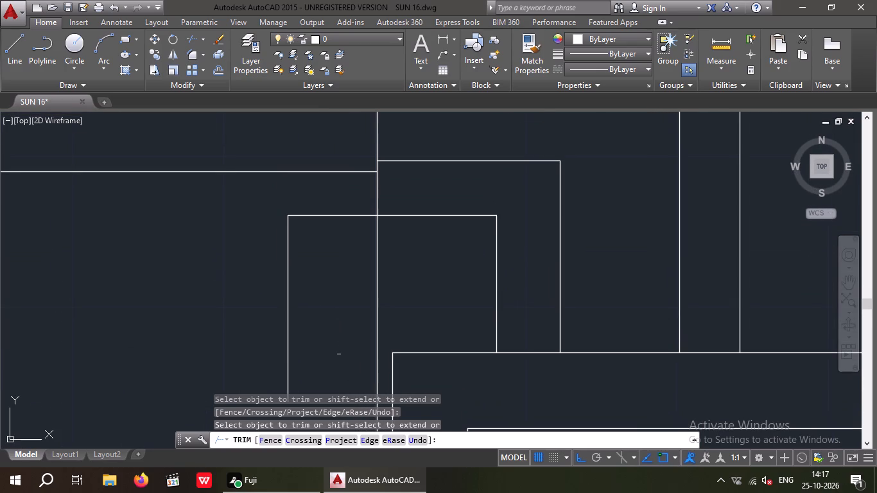
click(288, 336)
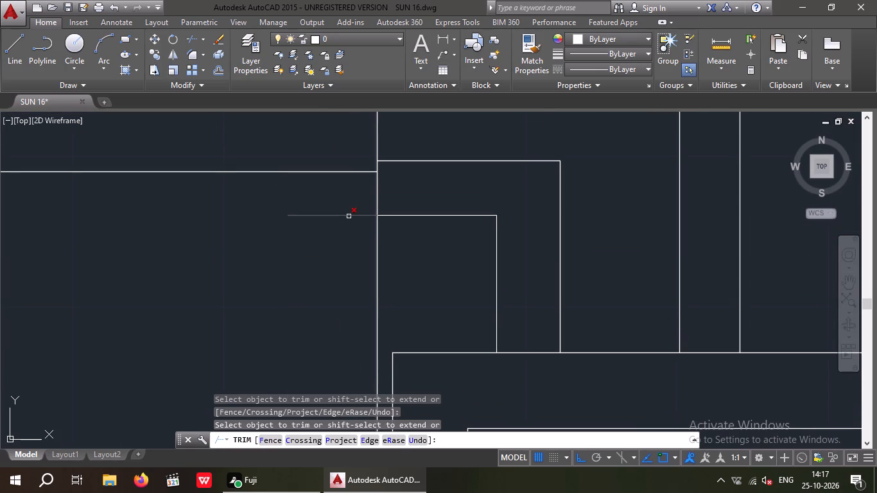
click(349, 216)
scroll(349, 218, down, 5)
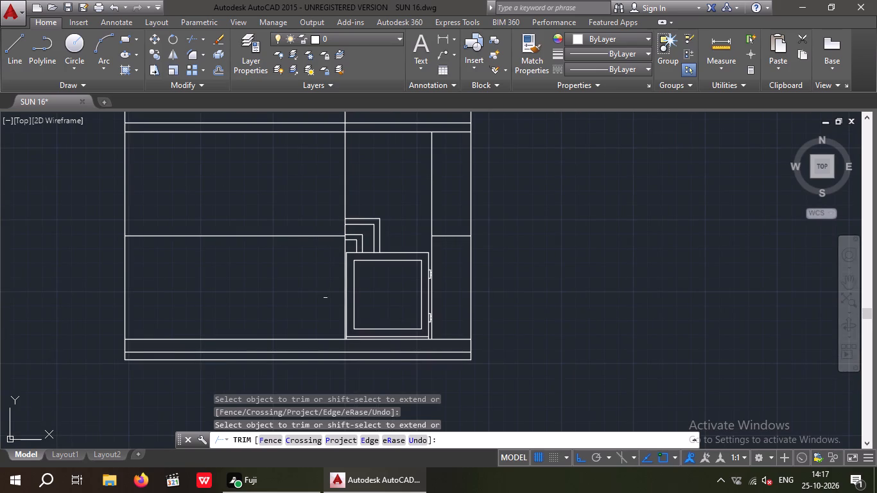
key(Escape)
key(Escape)
key(Escape)
key(Escape)
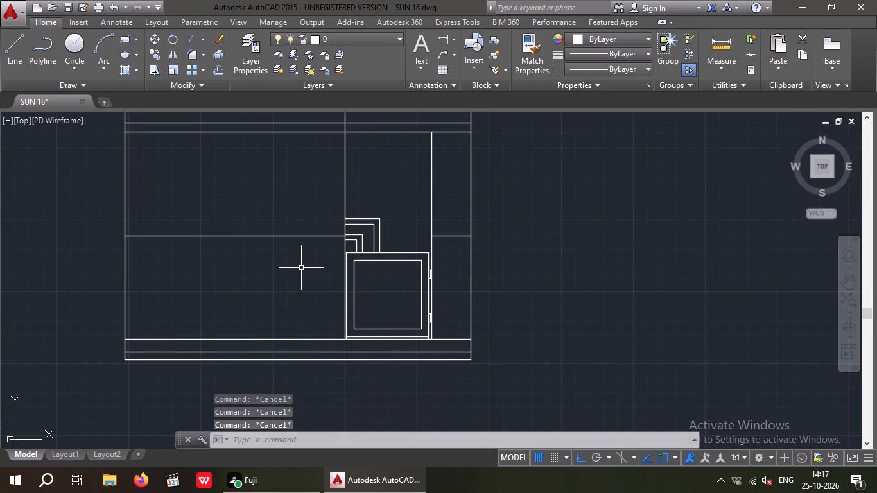
Draw a circle of about 2" radius in the gate's left frame strip, near mid-height, as the handle.
click(80, 45)
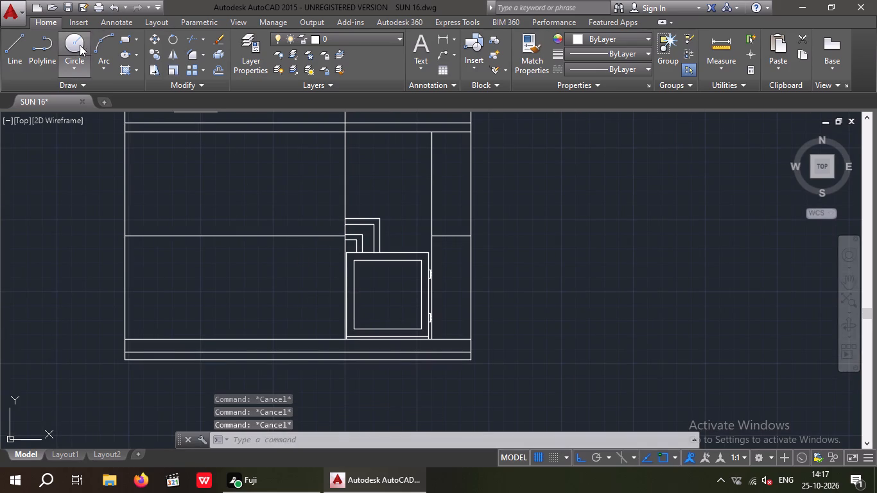
scroll(356, 291, up, 3)
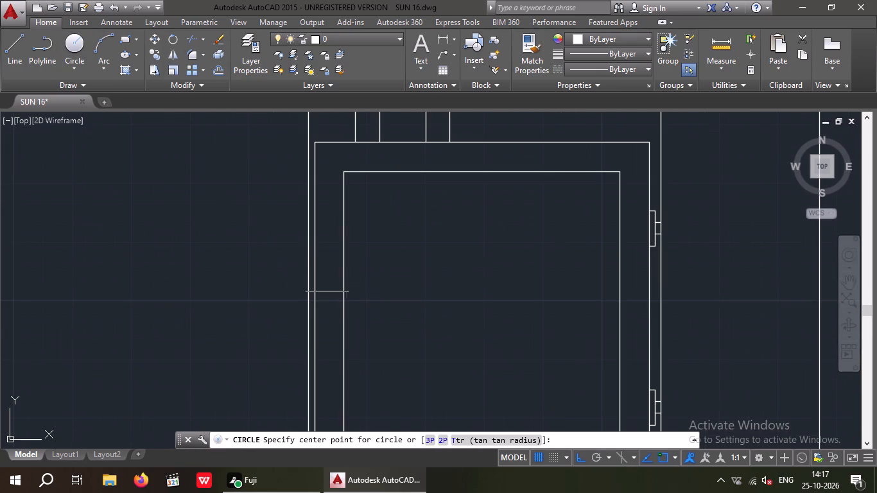
scroll(329, 301, up, 3)
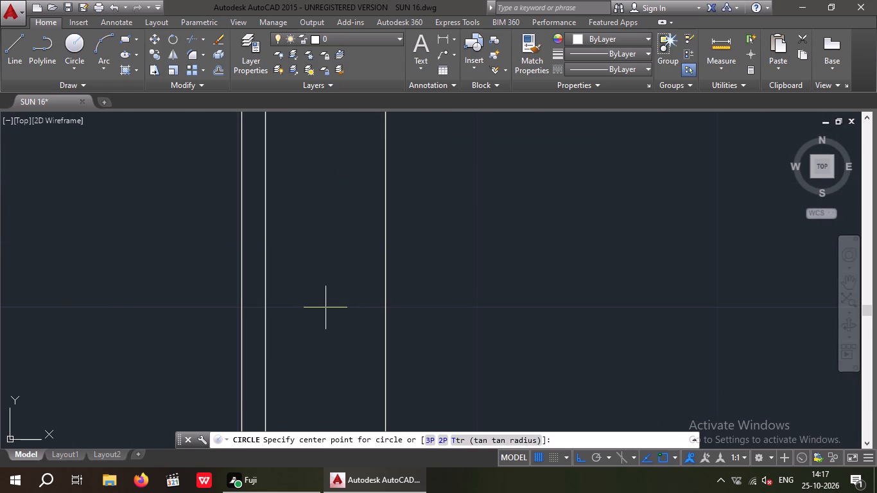
click(326, 307)
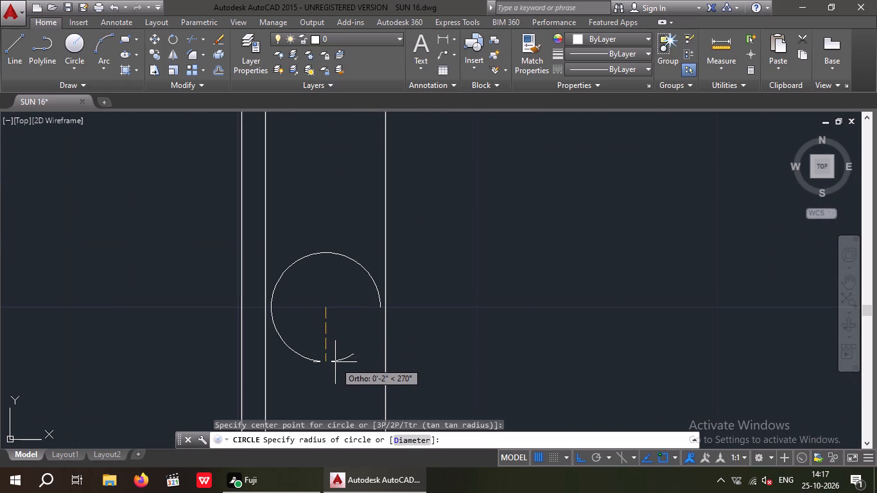
click(335, 362)
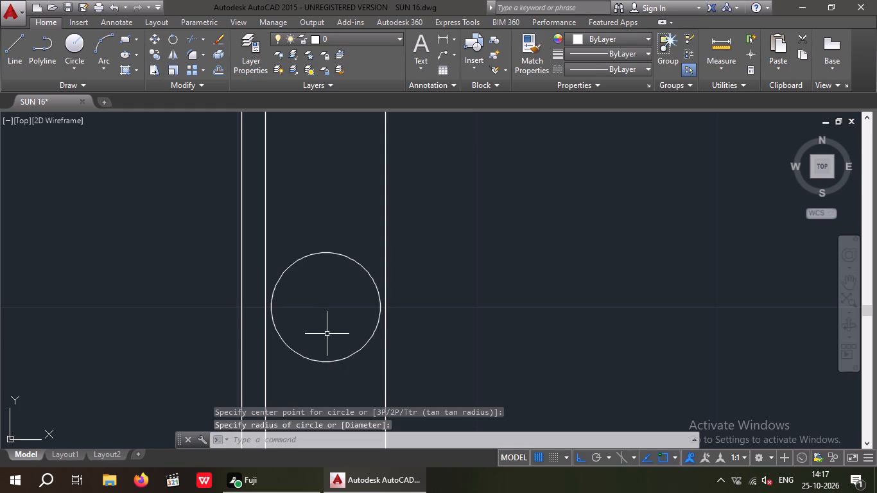
key(Escape)
key(Escape)
key(Escape)
Offset the handle circle 1" inward.
key(o)
key(Return)
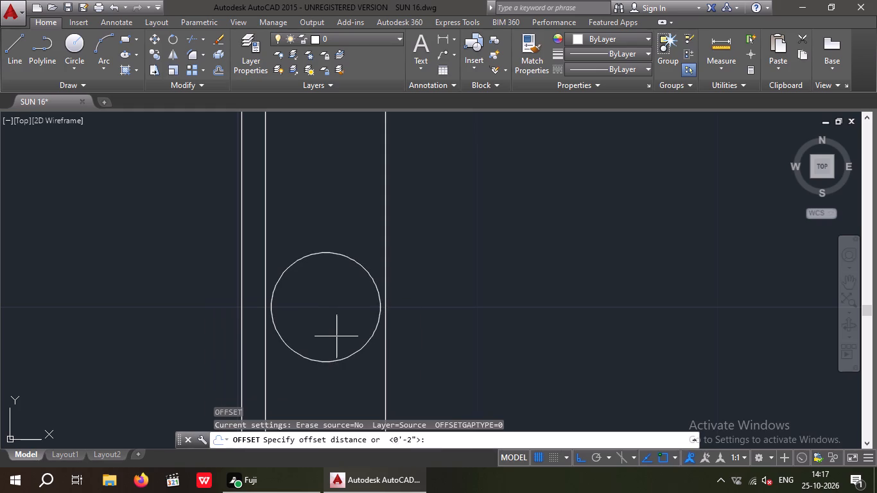
key(1)
key(shift+quotedbl)
key(Return)
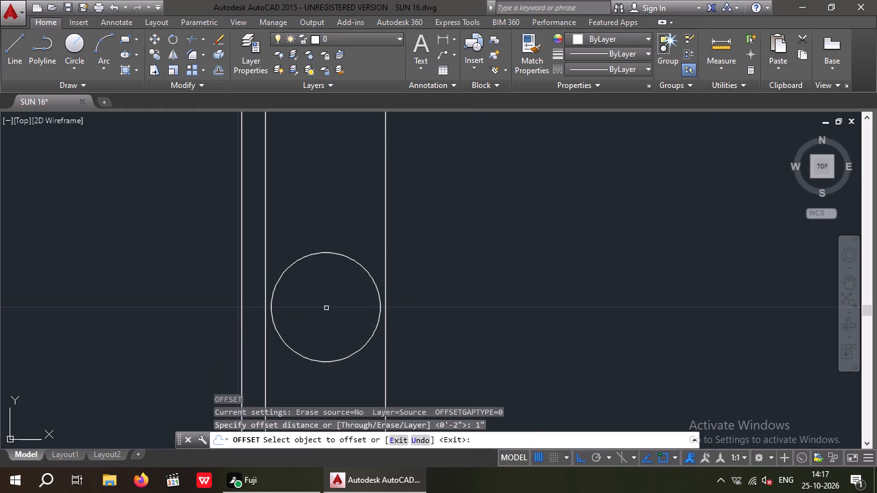
drag(302, 257, 306, 264)
click(331, 293)
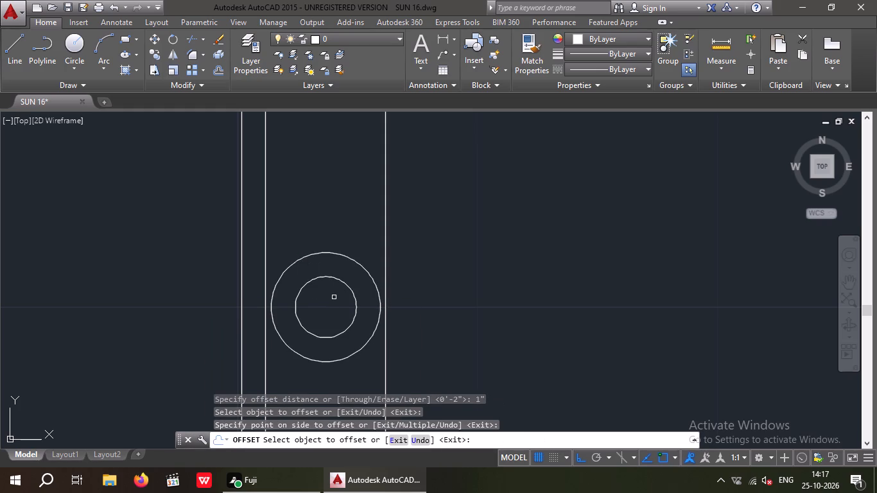
key(Escape)
key(Escape)
scroll(327, 278, down, 4)
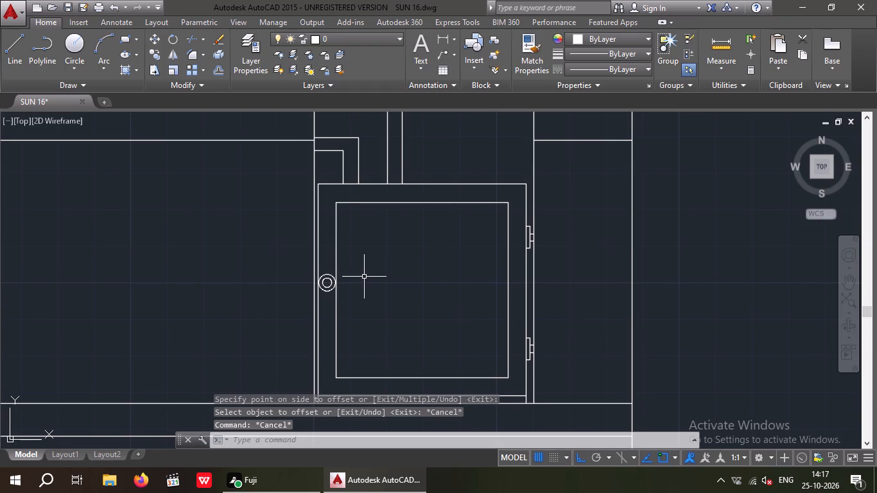
key(Escape)
key(Escape)
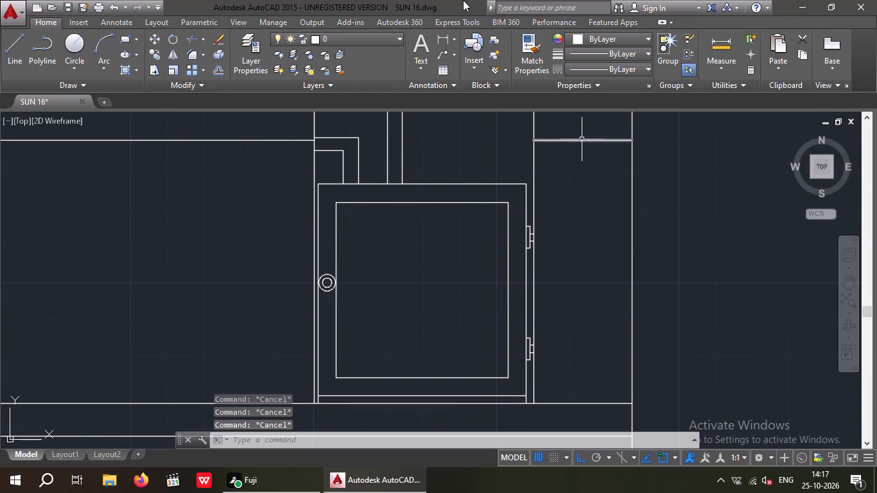
Draw a vertical centre line in the gate's inner panel, from its top edge's midpoint to its bottom edge.
click(12, 42)
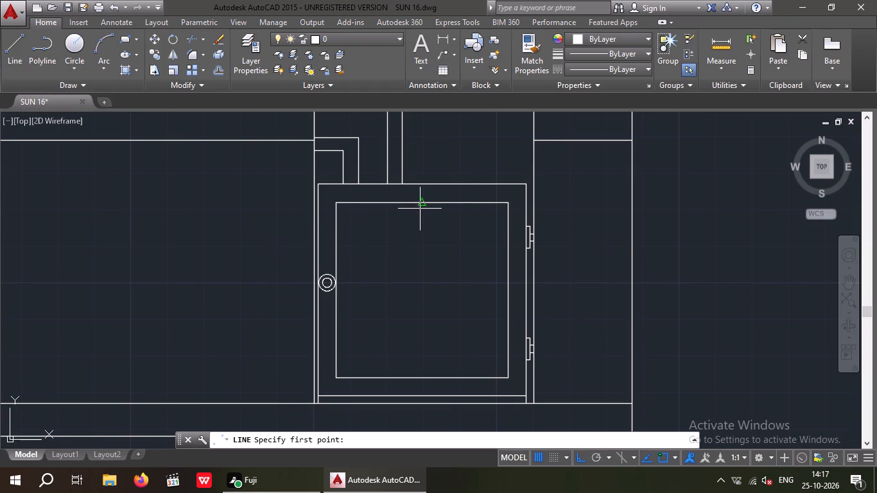
drag(423, 205, 426, 214)
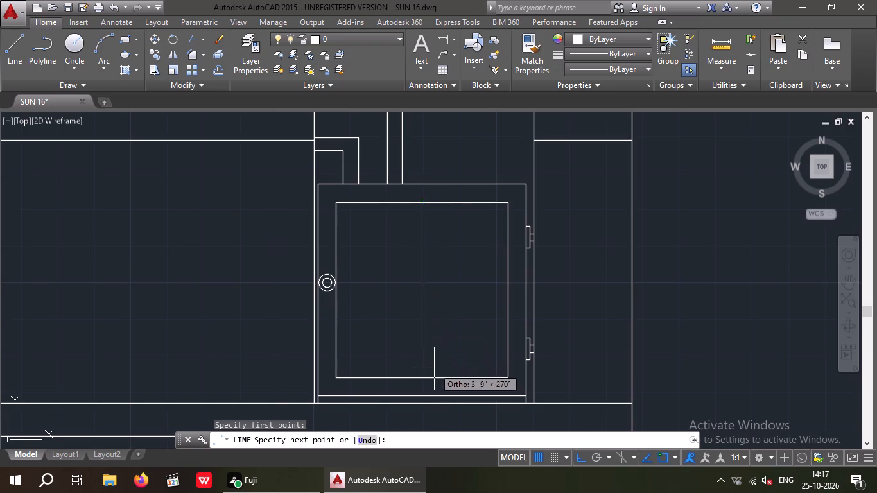
scroll(420, 381, up, 2)
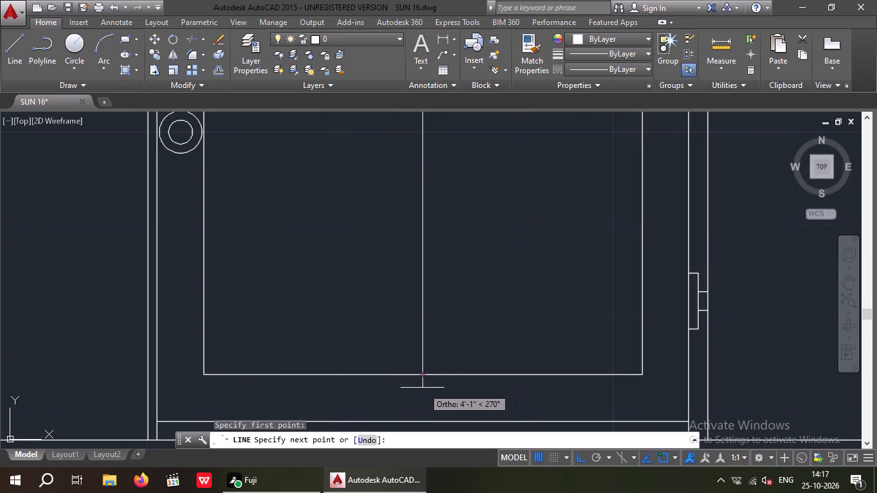
click(424, 375)
key(Escape)
key(Escape)
scroll(433, 284, down, 1)
middle_drag(433, 289, 432, 327)
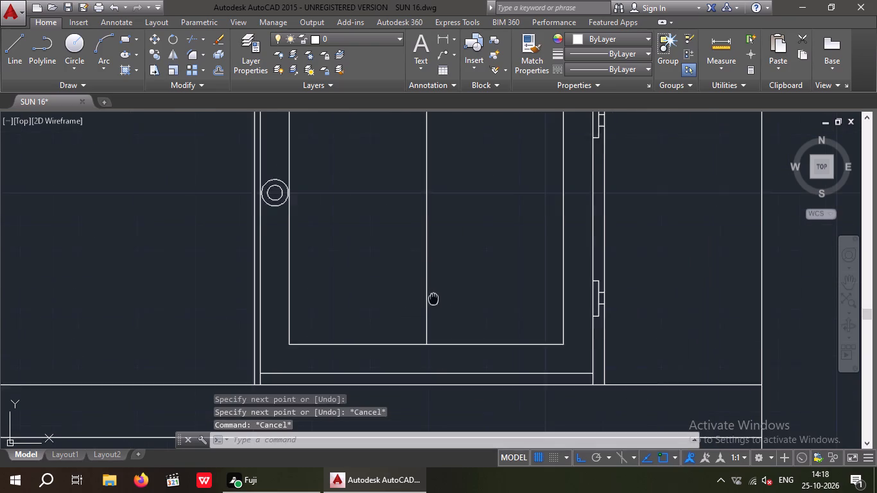
middle_drag(432, 327, 430, 333)
scroll(436, 277, down, 3)
middle_drag(442, 283, 412, 303)
key(Escape)
key(Escape)
key(Escape)
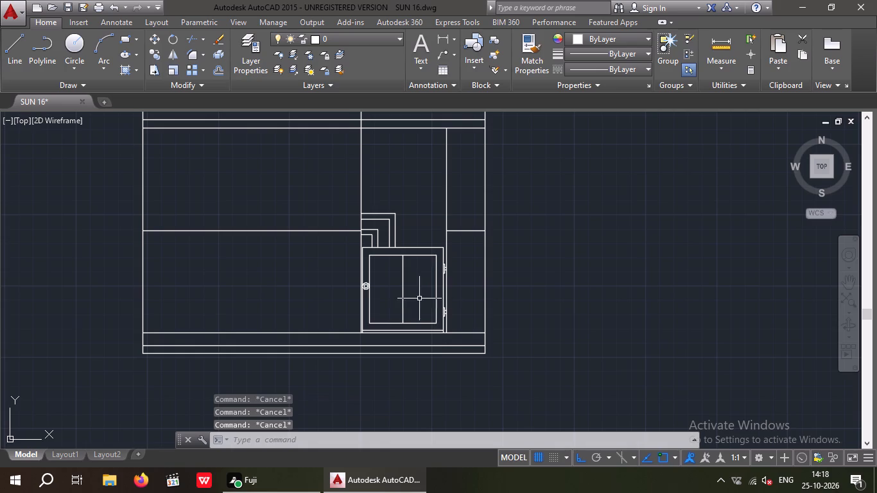
middle_drag(417, 316, 415, 341)
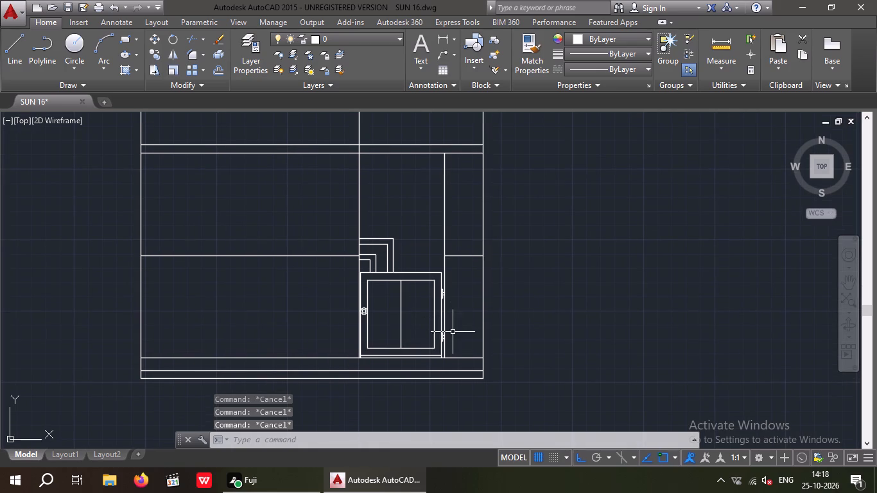
Offset the elevation's right and left outer vertical lines 6" outward.
key(Escape)
key(Escape)
key(o)
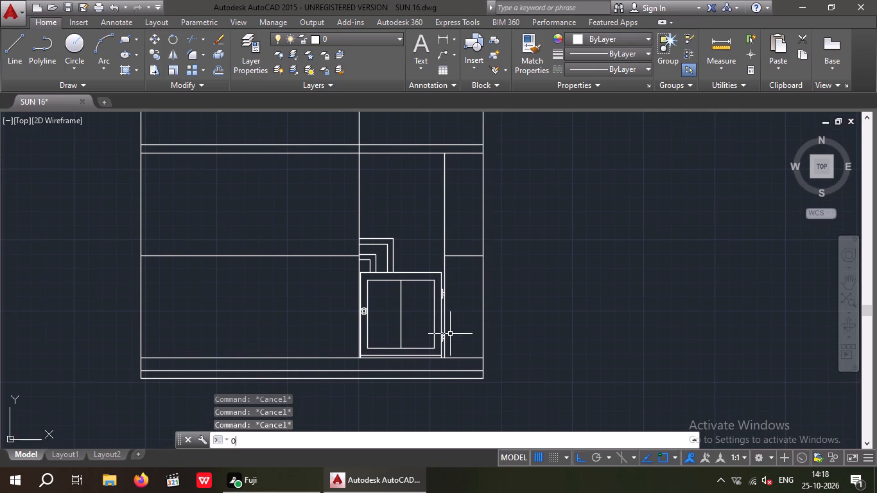
key(Return)
key(6)
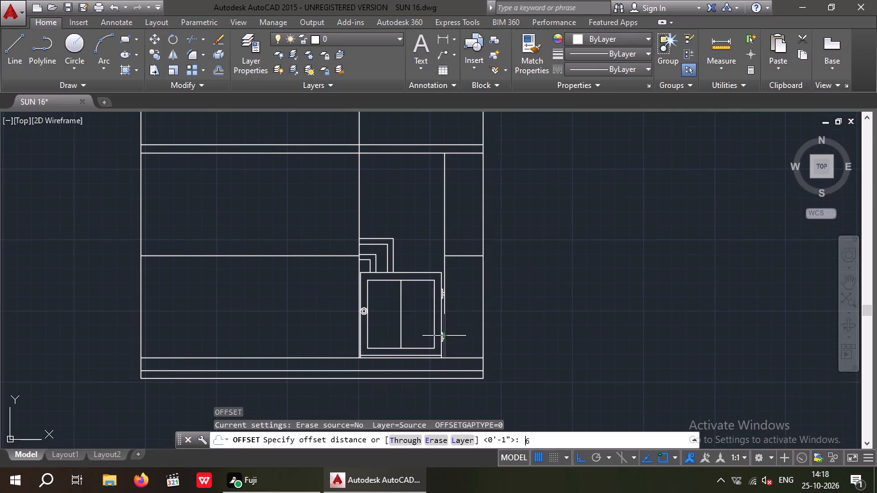
key(shift+quotedbl)
key(Return)
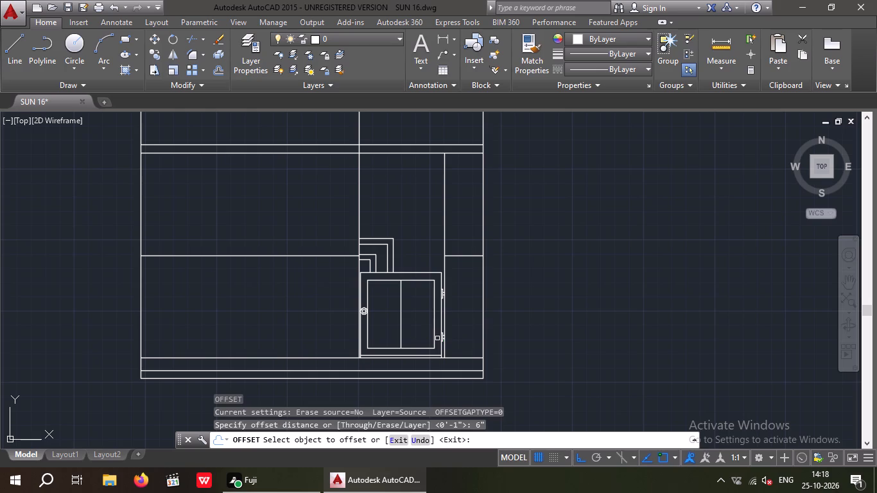
drag(482, 325, 494, 325)
click(536, 325)
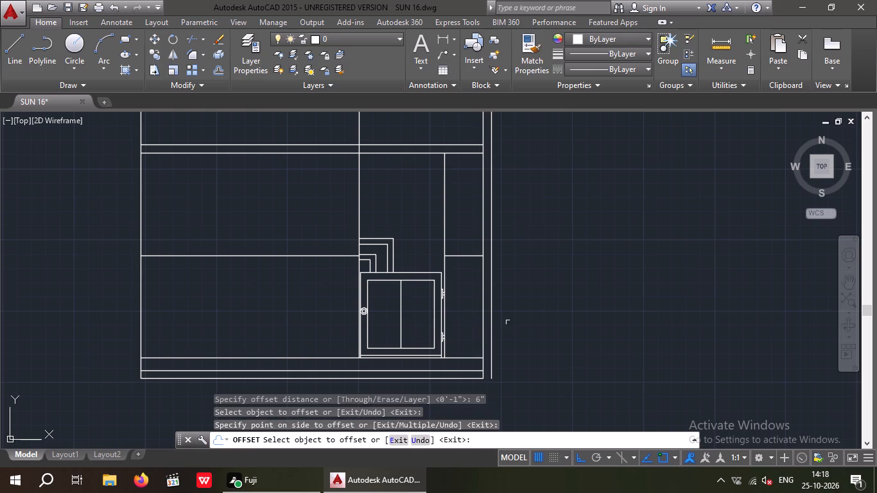
drag(140, 309, 121, 316)
click(96, 322)
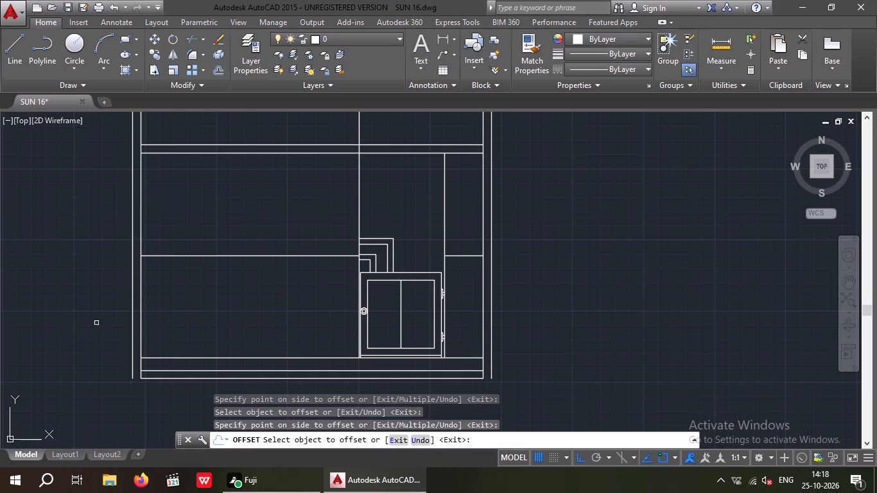
key(Escape)
key(Escape)
key(Escape)
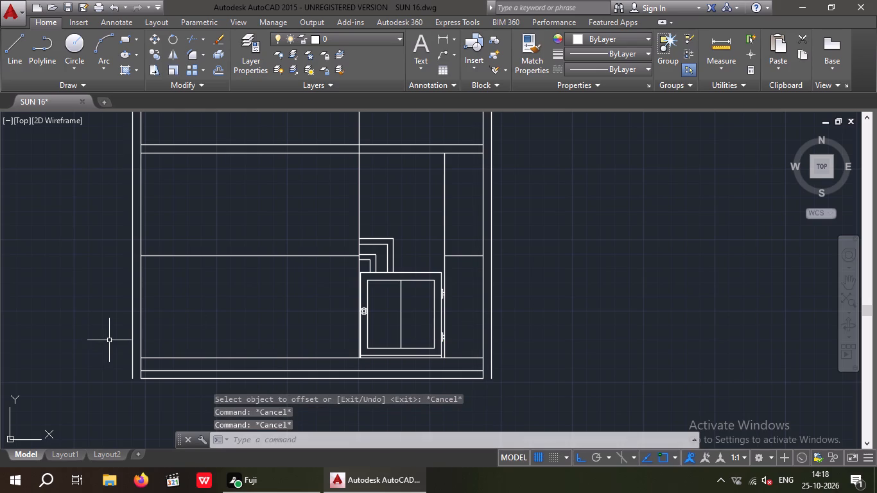
Extend the elevation's two bottom base lines to the outer offset verticals on both sides.
key(e)
key(x)
key(space)
key(space)
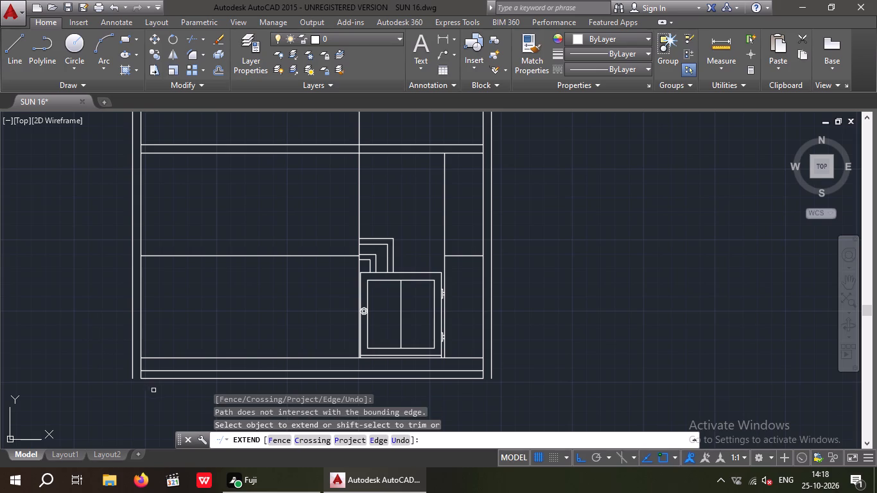
scroll(155, 395, up, 3)
click(138, 361)
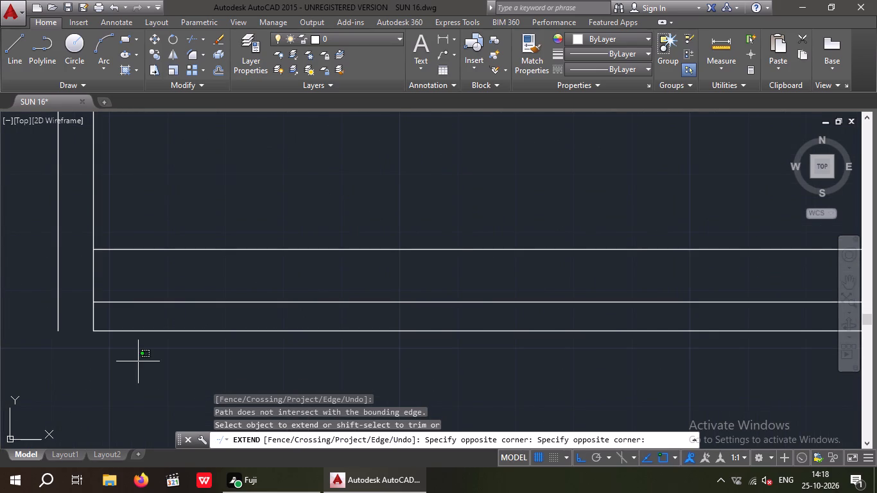
click(112, 296)
scroll(121, 295, down, 3)
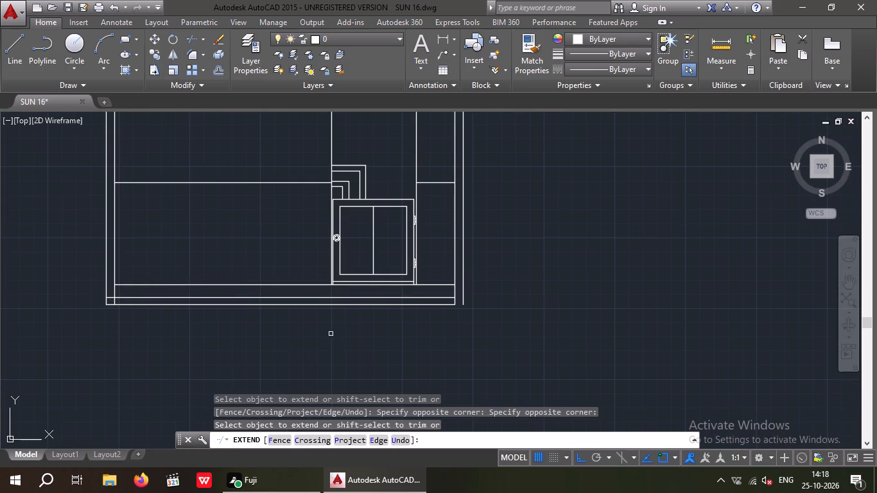
scroll(430, 309, up, 2)
drag(484, 324, 483, 324)
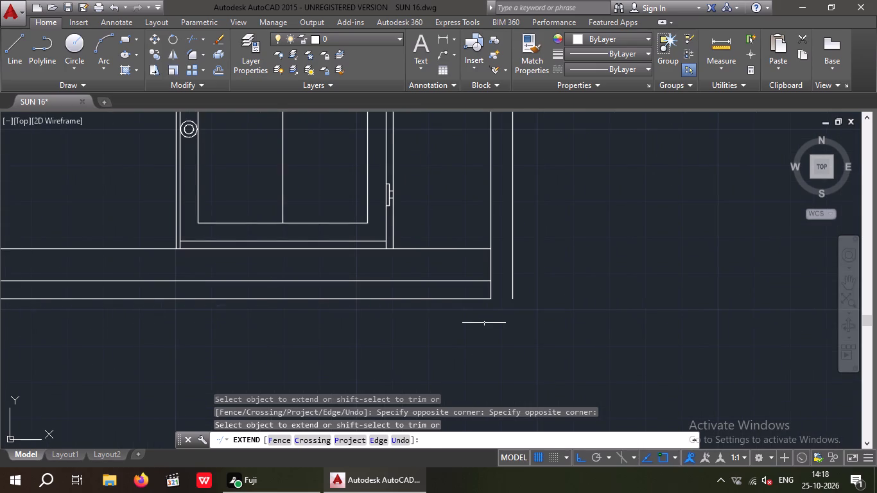
drag(483, 324, 478, 322)
click(455, 276)
key(Escape)
key(Escape)
key(Escape)
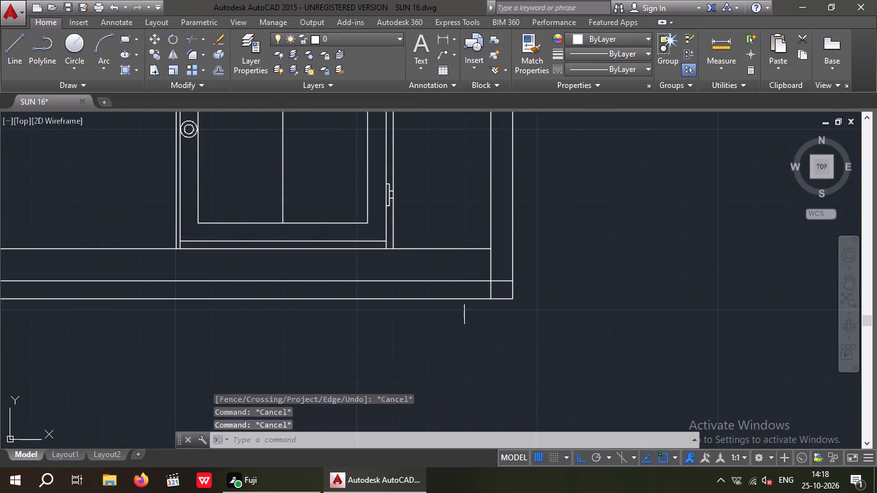
Trim the outer verticals above the base strip and the wall lines inside it, leaving a closed projecting plinth strip.
key(t)
key(r)
key(space)
key(space)
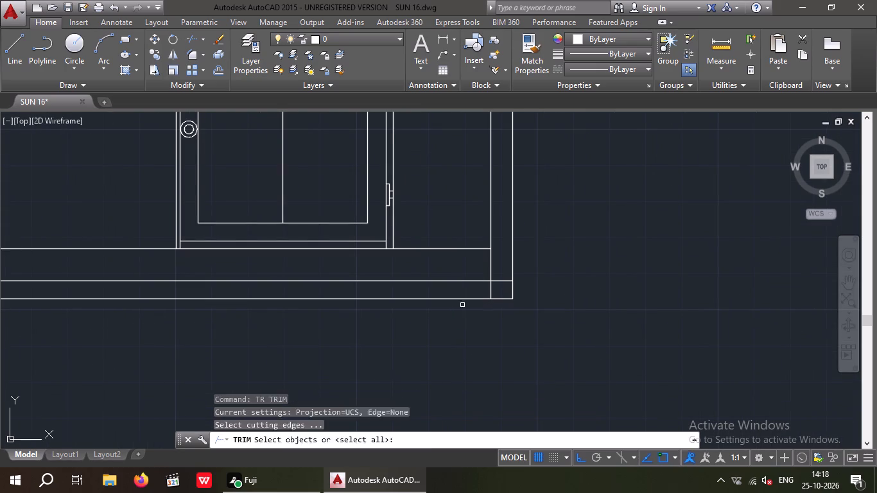
click(511, 252)
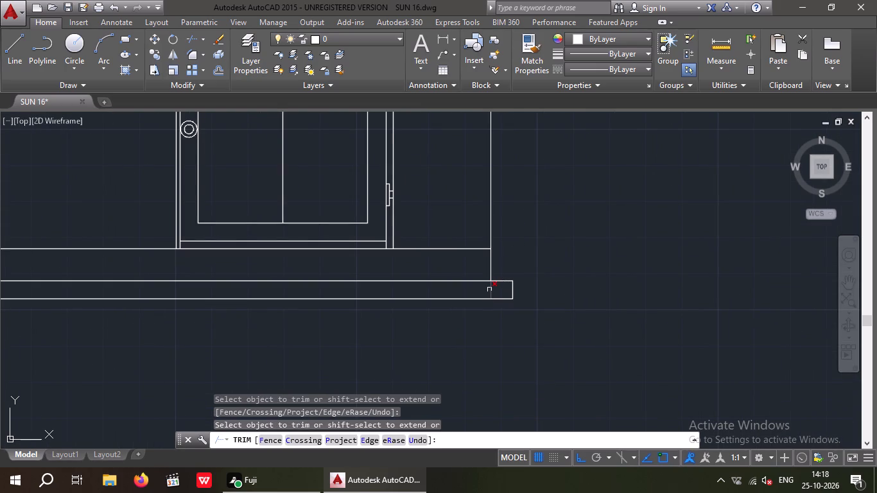
click(489, 290)
scroll(488, 302, down, 2)
middle_drag(432, 328, 593, 345)
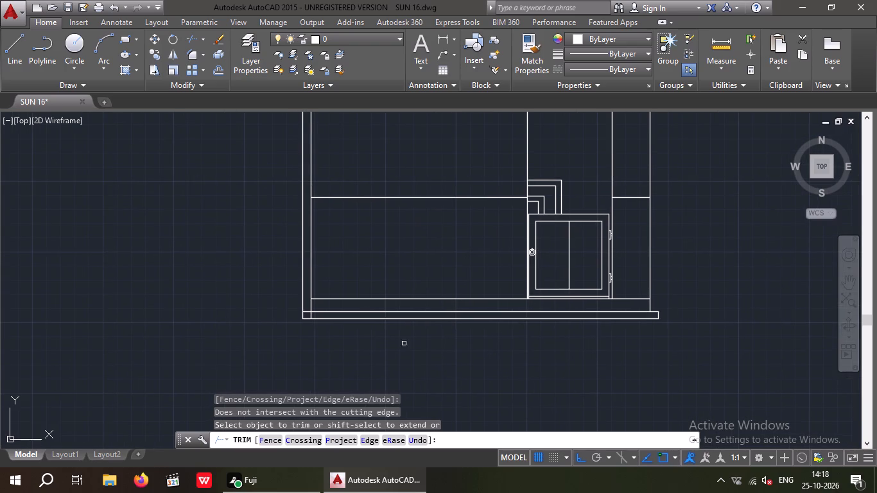
scroll(304, 318, up, 4)
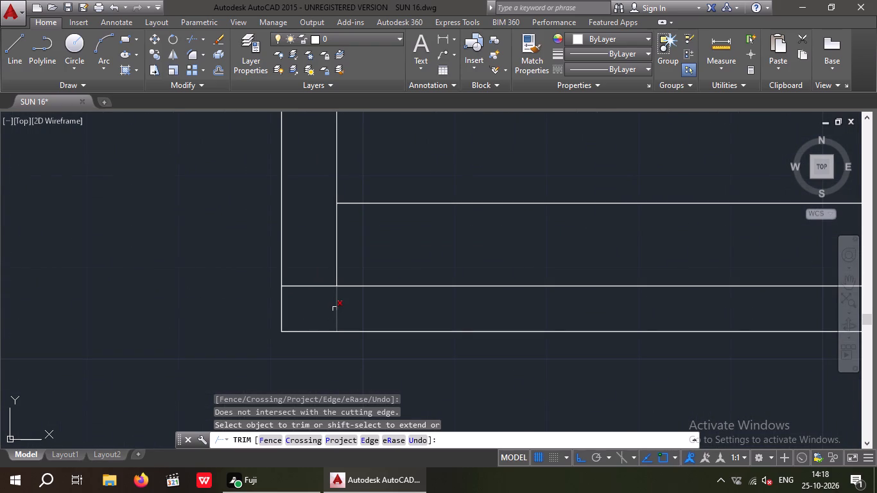
click(334, 309)
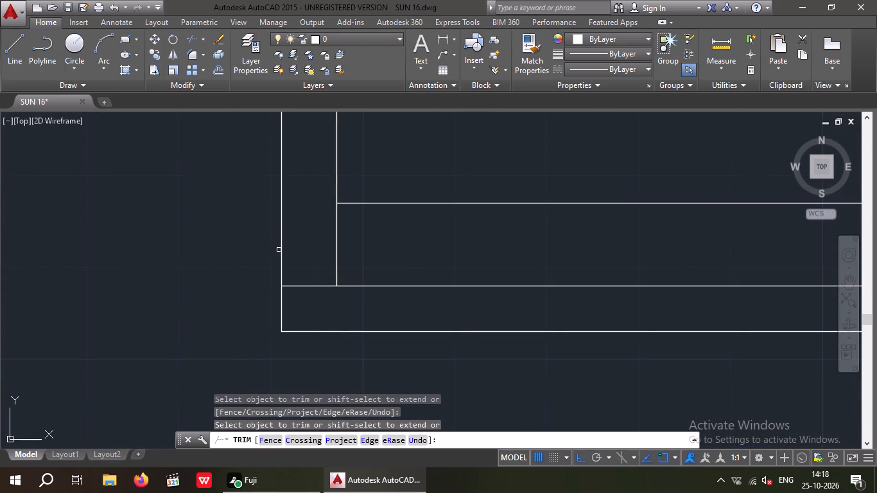
click(282, 249)
scroll(259, 251, down, 2)
middle_drag(252, 275, 215, 306)
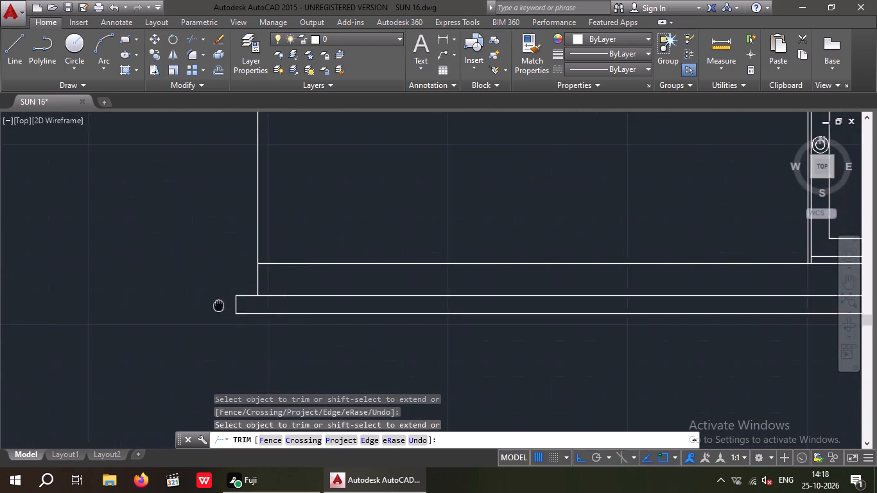
scroll(207, 291, down, 2)
middle_drag(212, 331, 183, 360)
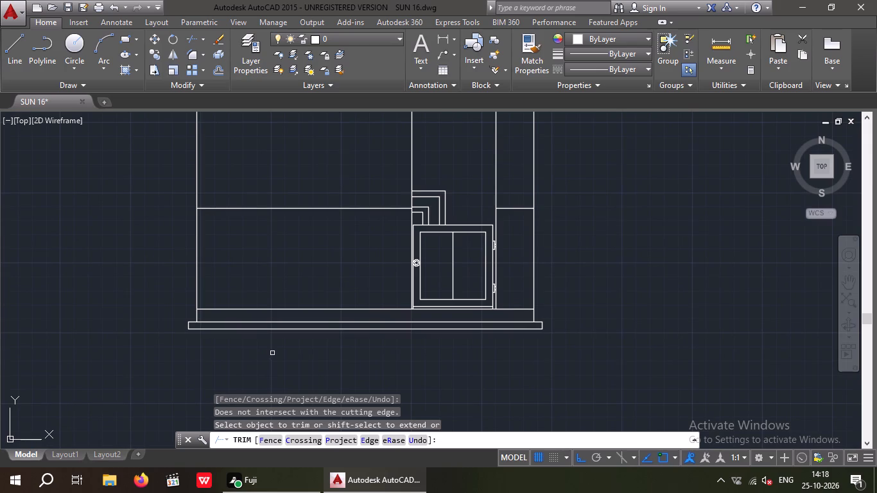
key(Escape)
key(Escape)
Offset the elevation's right and left outer wall lines 1' outward.
middle_drag(299, 367, 234, 402)
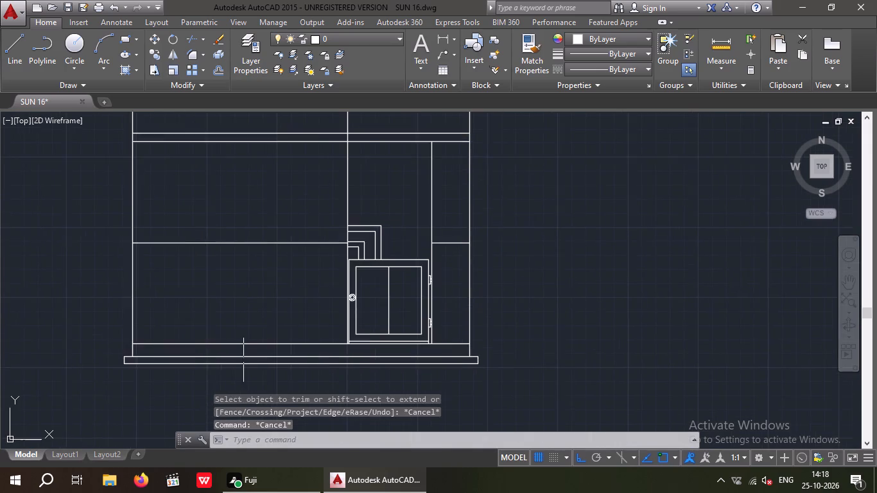
scroll(243, 350, down, 2)
middle_drag(247, 304, 247, 343)
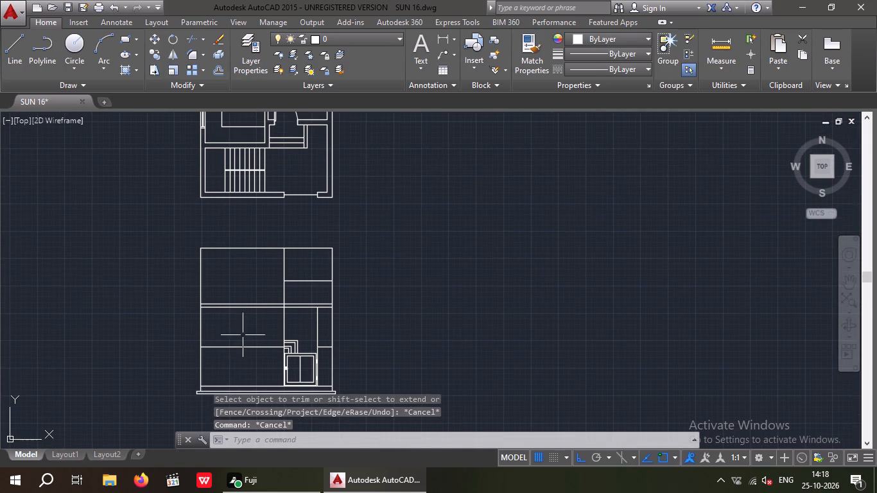
scroll(248, 320, up, 2)
key(Escape)
key(Escape)
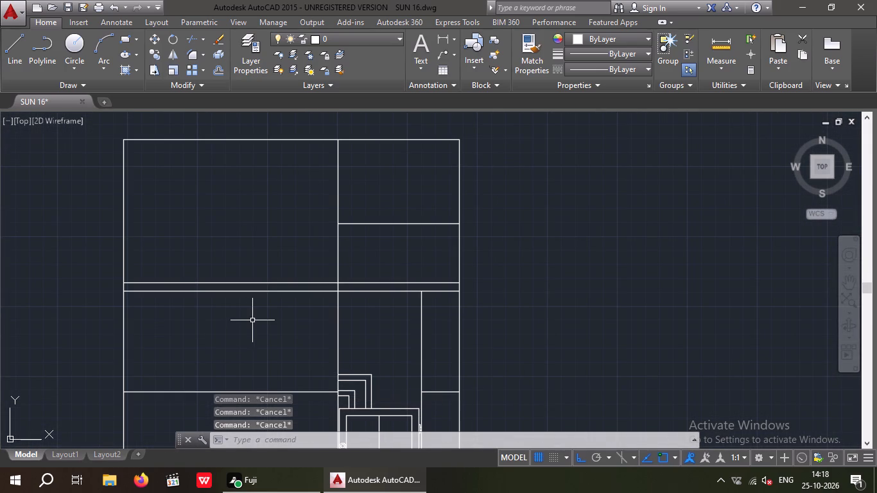
key(o)
key(Return)
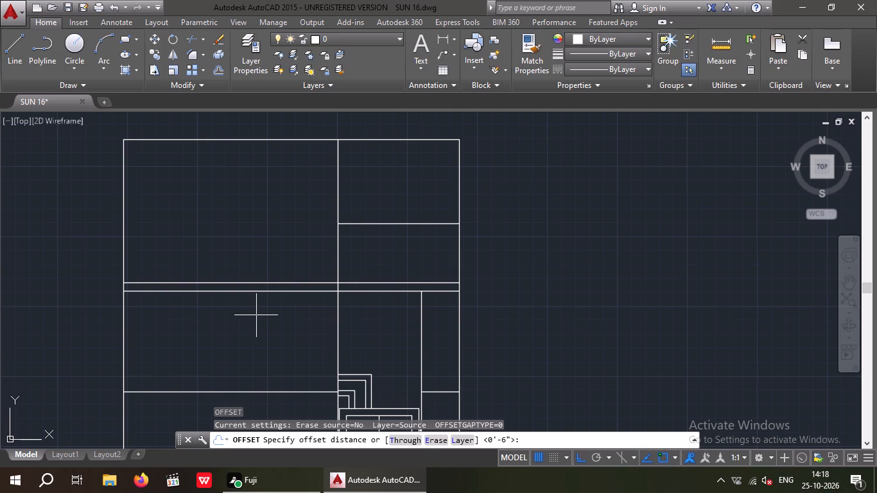
key(1)
key(apostrophe)
key(Return)
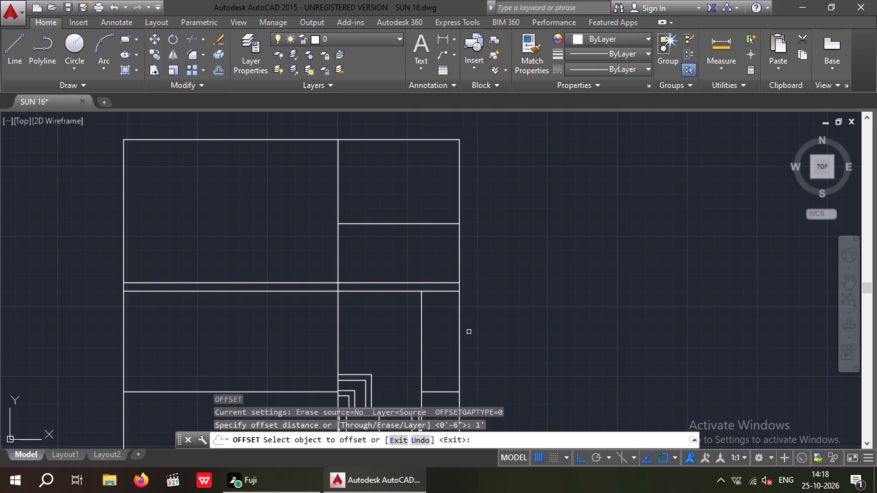
drag(459, 324, 474, 327)
click(496, 327)
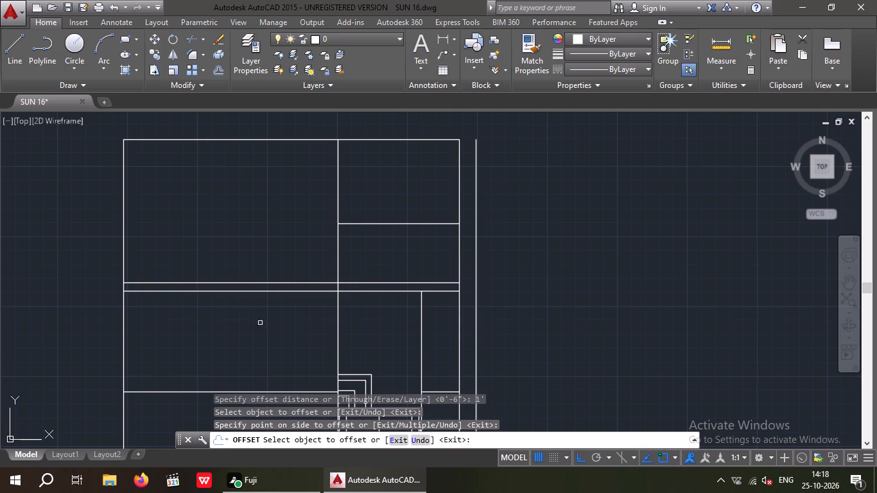
drag(125, 308, 107, 316)
click(101, 318)
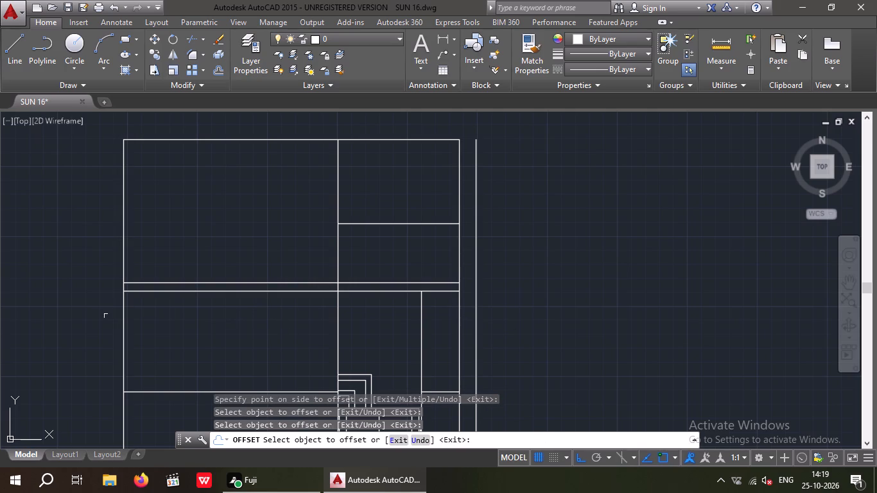
drag(123, 311, 102, 326)
click(100, 327)
key(Escape)
key(Escape)
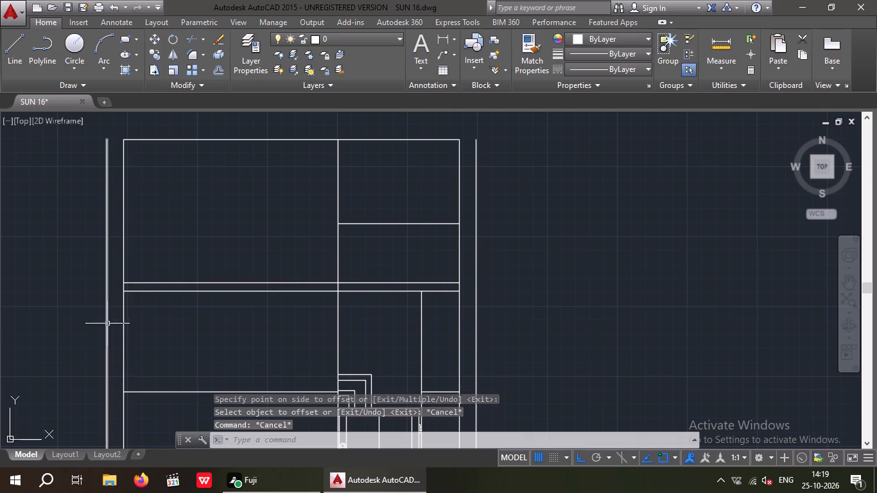
key(Escape)
key(Escape)
key(Escape)
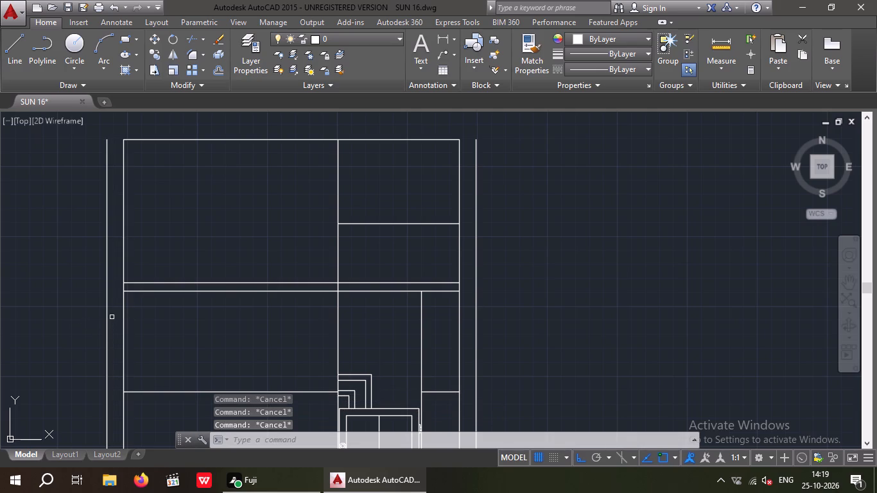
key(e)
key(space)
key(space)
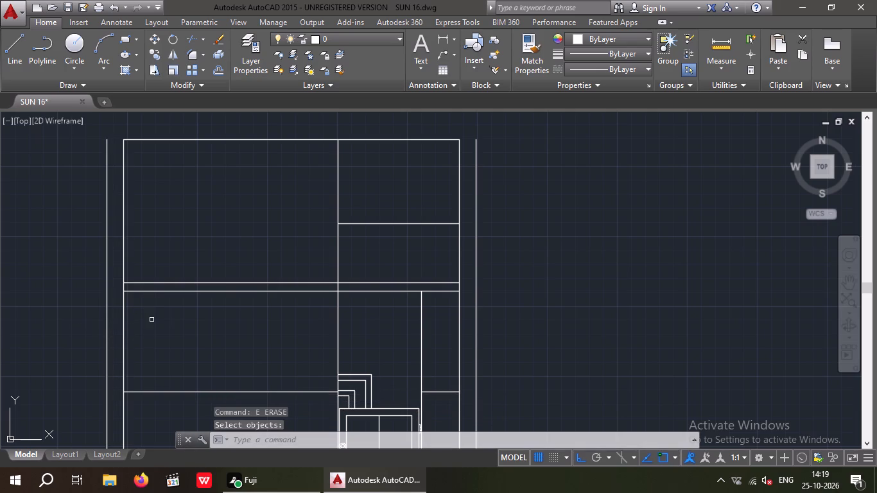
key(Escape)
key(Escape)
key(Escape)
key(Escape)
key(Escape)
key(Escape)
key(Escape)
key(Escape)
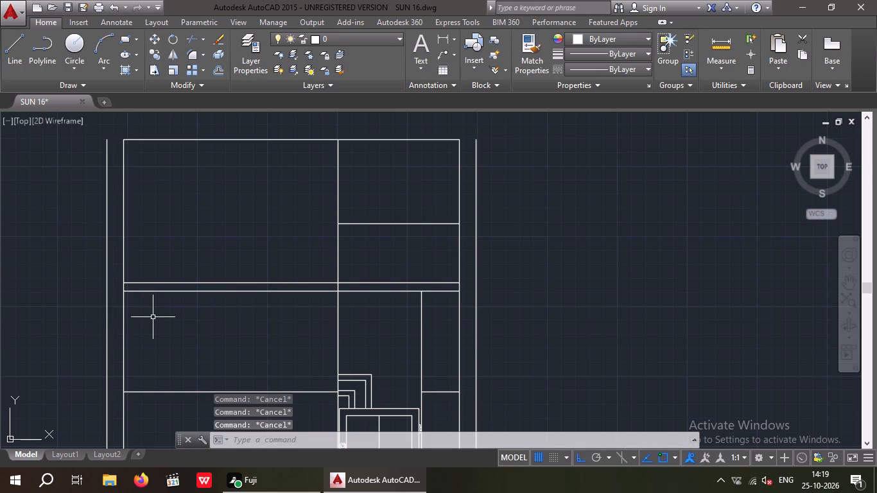
Extend the two mid-height slab lines to the outer offset verticals on both sides.
text(EX)
key(space)
key(space)
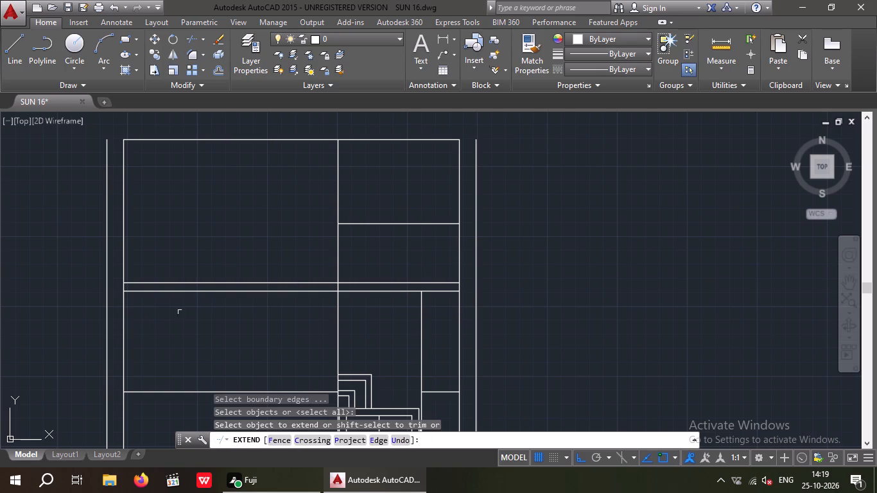
click(173, 317)
click(143, 272)
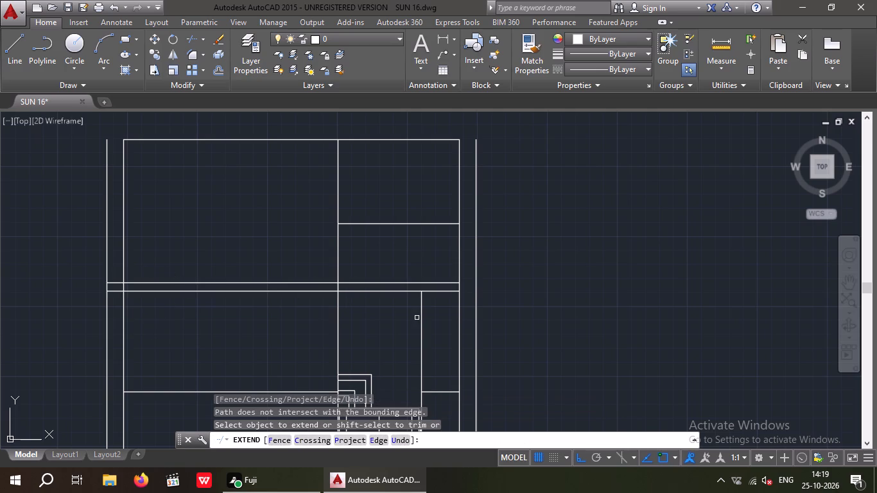
click(444, 317)
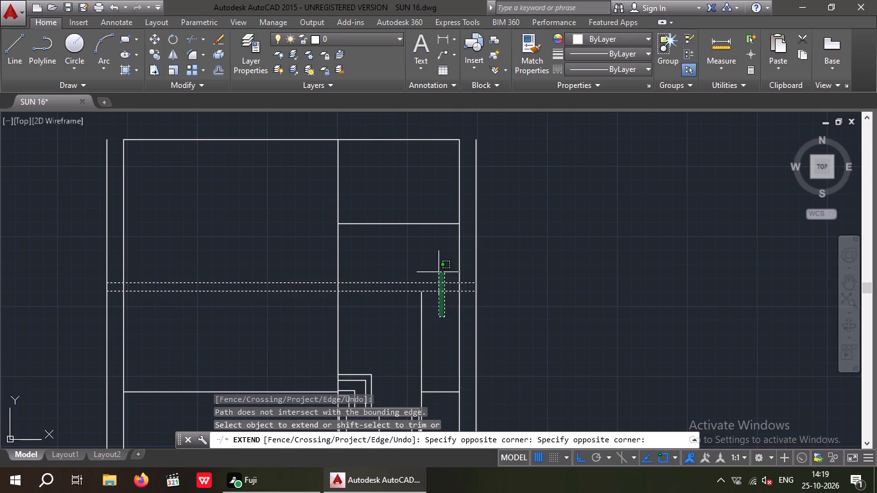
click(438, 272)
key(Escape)
key(Escape)
key(Escape)
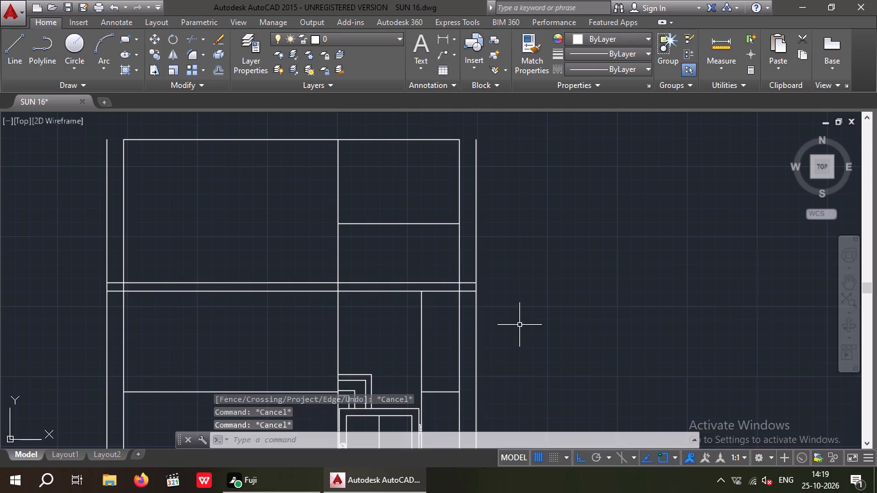
Trim the outer offset verticals below and above the slab lines, leaving a closed slab band projecting on both sides.
key(t)
key(r)
key(space)
key(space)
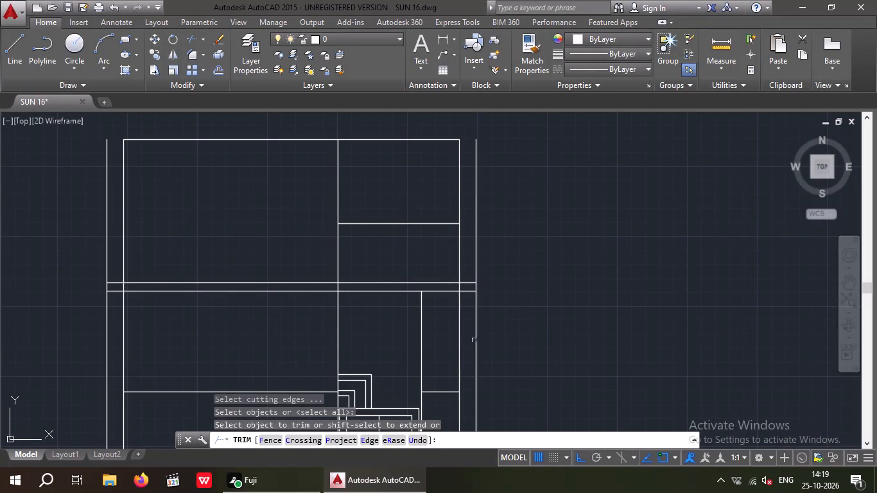
click(475, 337)
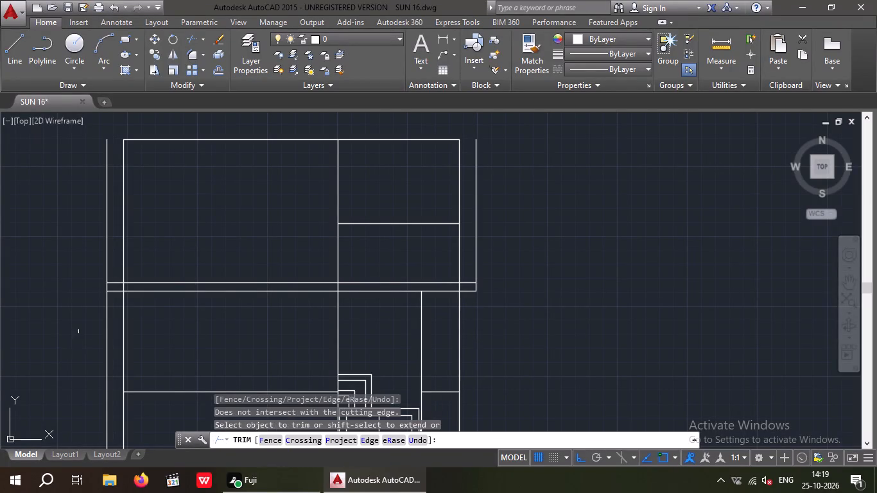
click(105, 328)
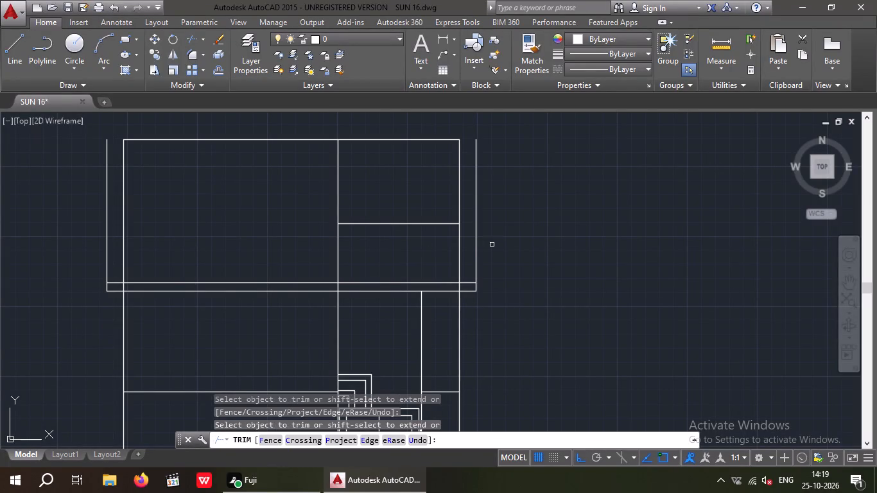
click(476, 248)
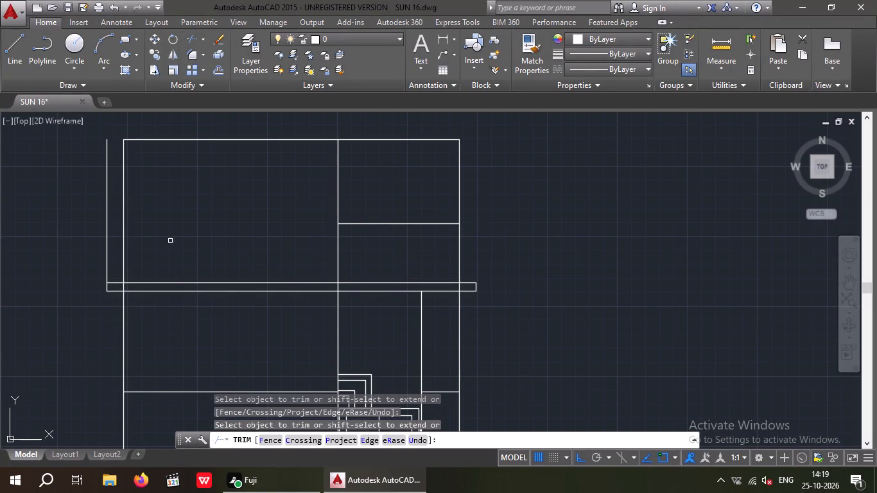
click(106, 231)
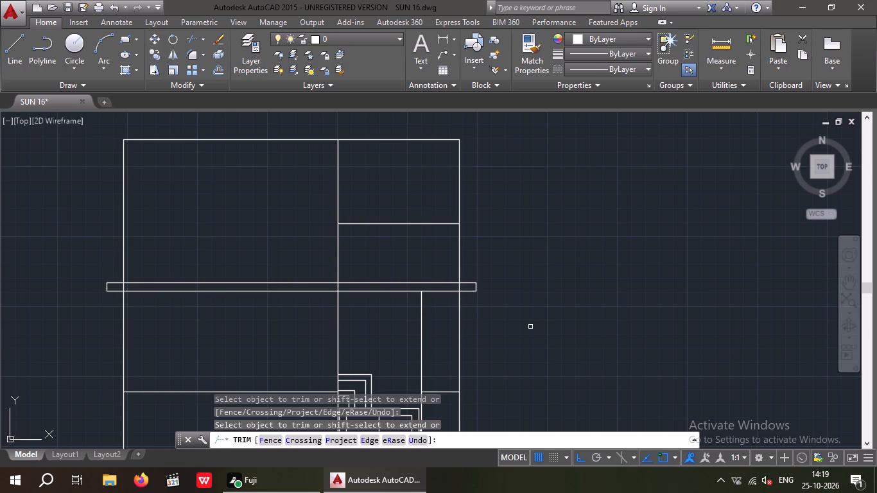
key(Escape)
key(Escape)
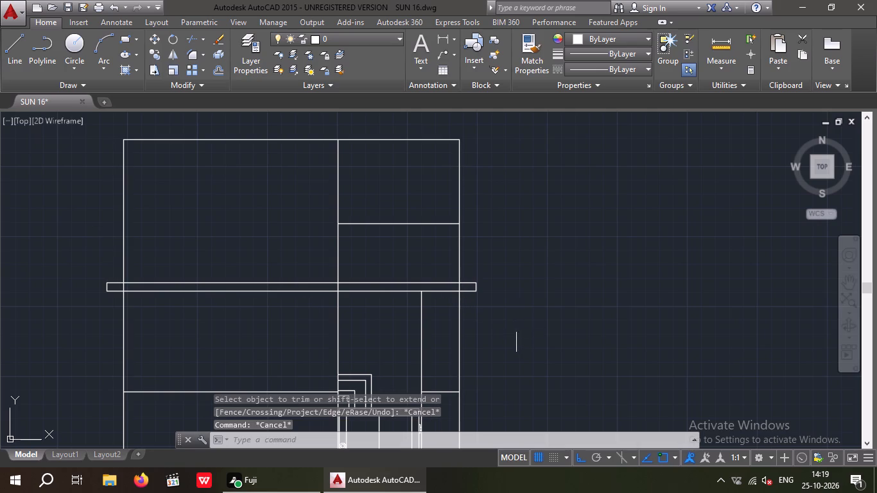
Offset the elevation's top roof line 6" upward.
key(o)
key(Return)
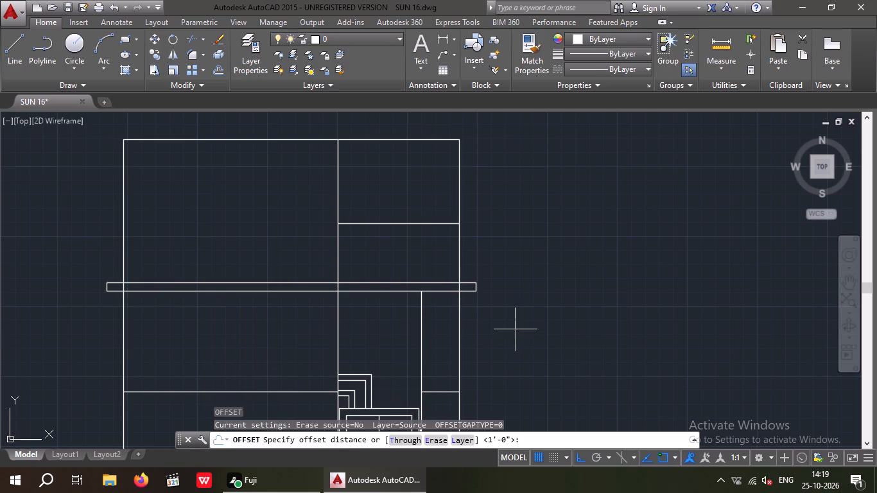
key(6)
key(shift+quotedbl)
key(Return)
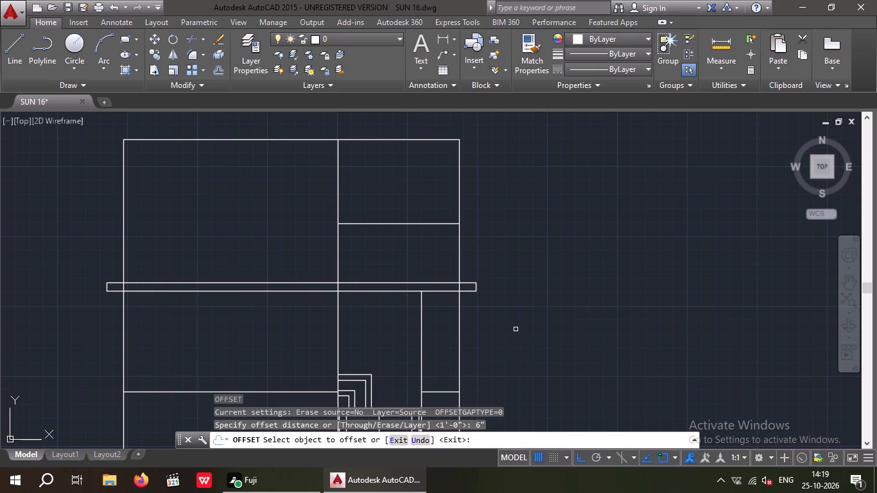
middle_drag(334, 219, 352, 318)
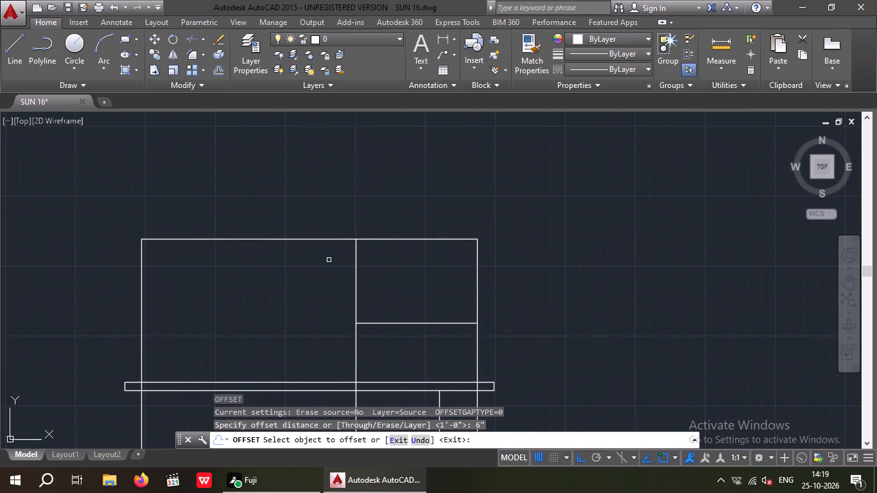
click(311, 239)
click(309, 209)
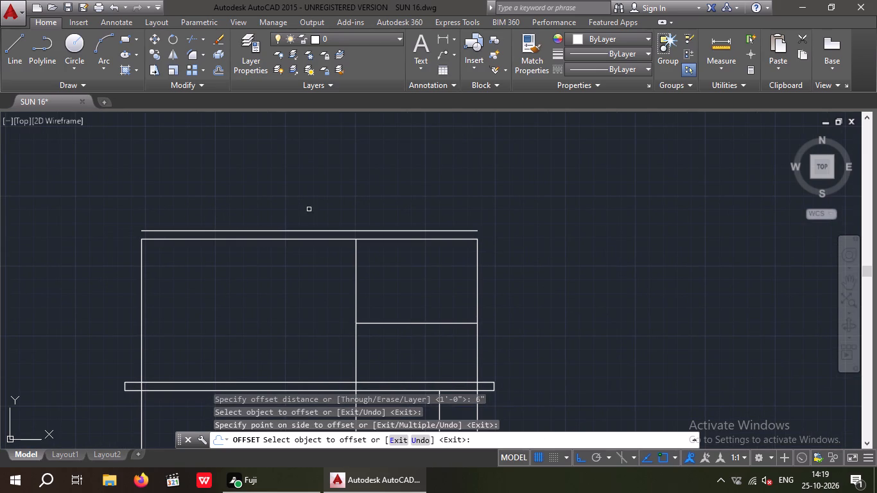
key(Escape)
key(Escape)
key(Escape)
key(Escape)
key(Escape)
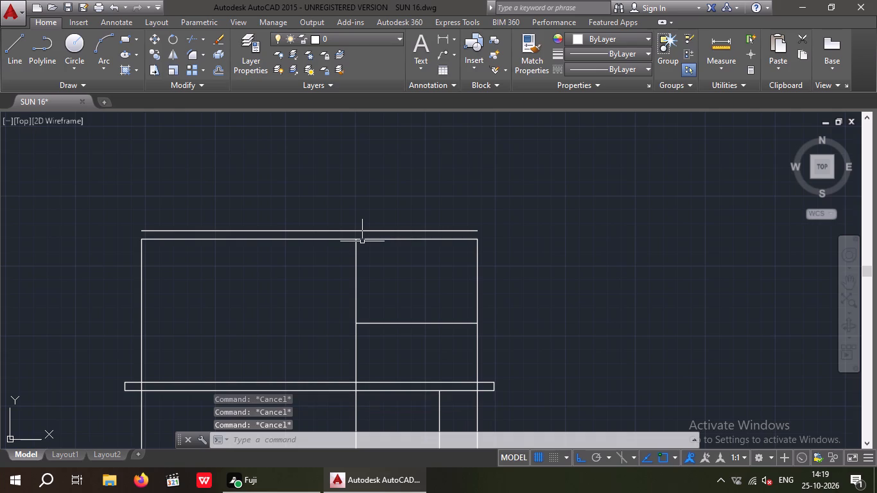
Offset the elevation's right and left outer wall lines 1' outward to set the roof slab's overhang.
key(o)
key(Return)
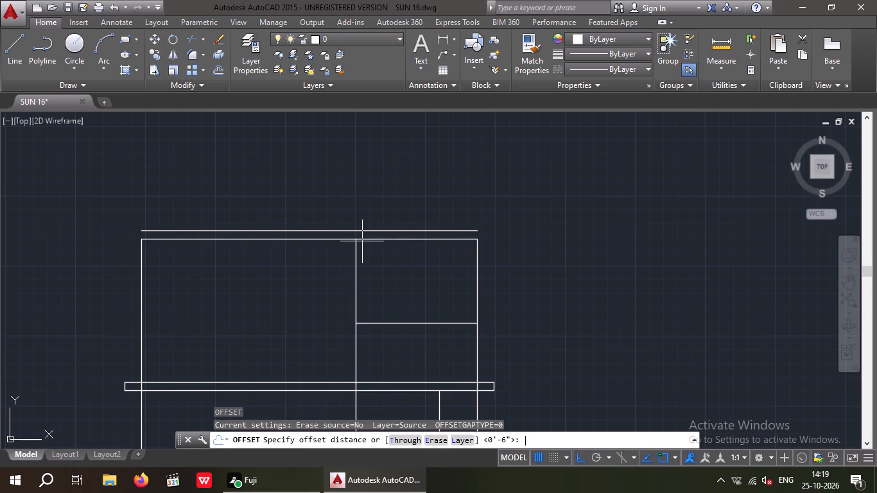
key(1)
key(apostrophe)
key(Return)
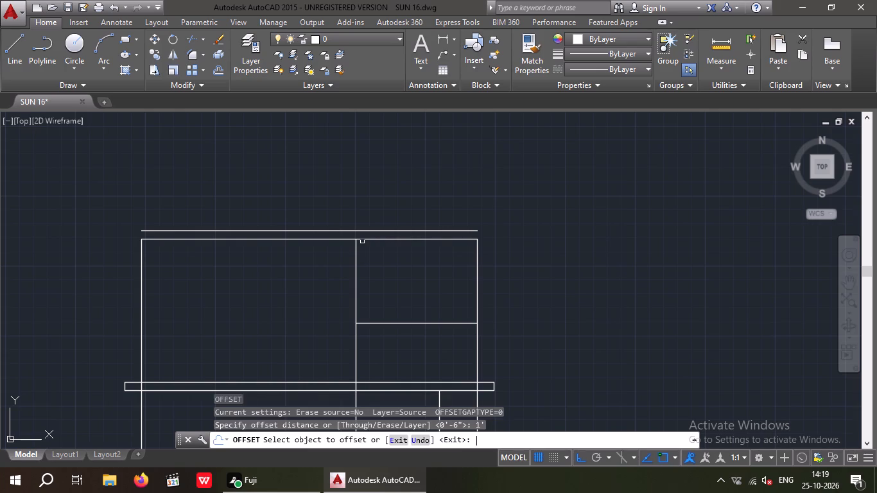
drag(477, 287, 505, 284)
click(544, 276)
drag(141, 300, 132, 300)
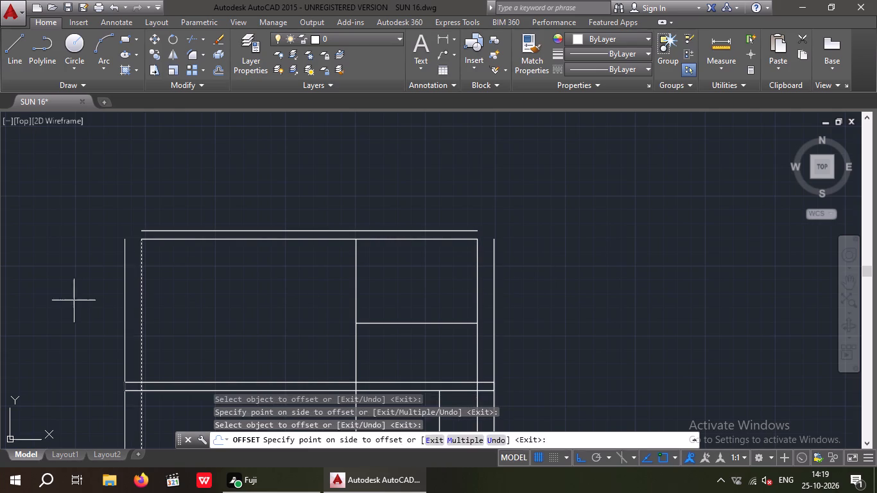
click(83, 300)
key(Escape)
key(Escape)
key(Escape)
Extend the lower roof line to the outer offset verticals on both sides.
key(e)
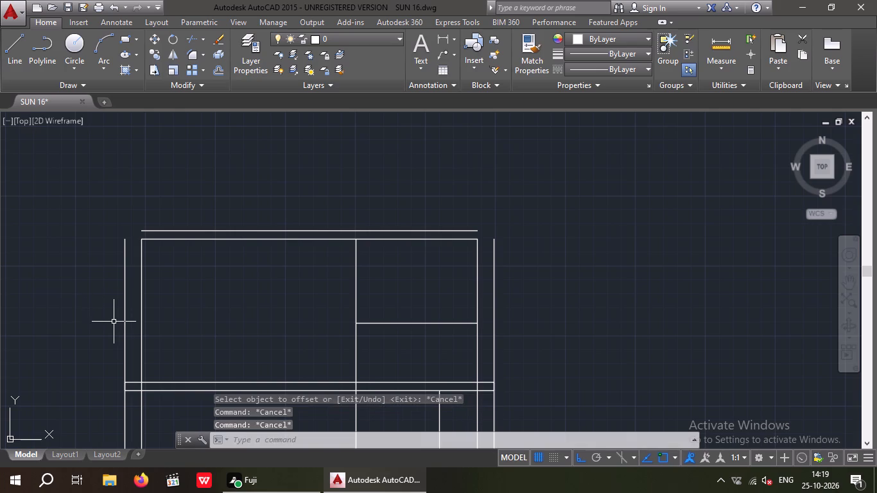
text(X)
key(space)
key(space)
drag(195, 291, 183, 282)
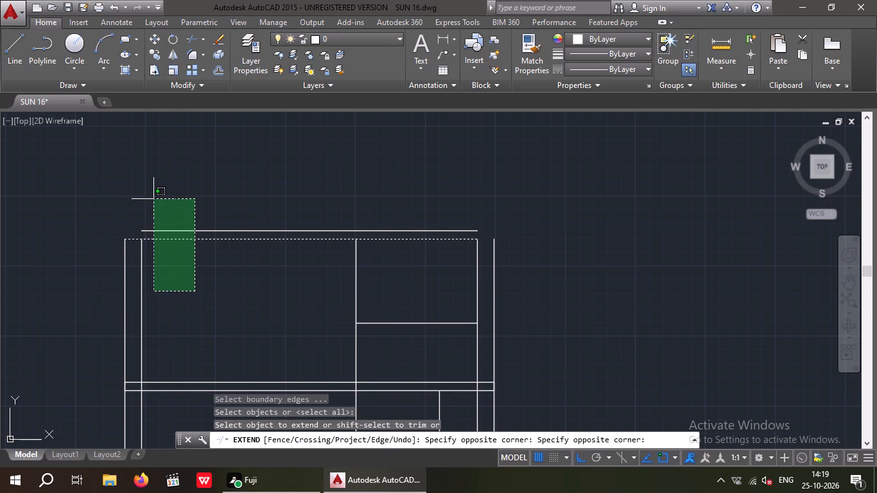
click(153, 199)
drag(463, 264, 456, 250)
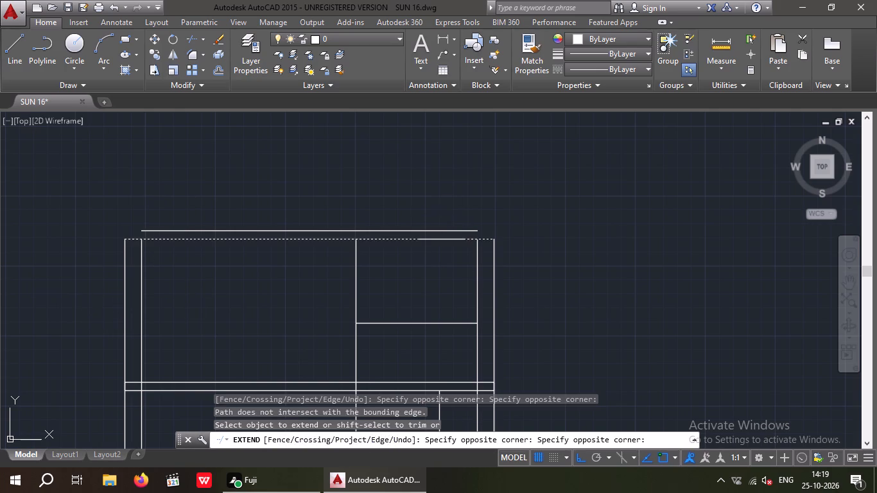
click(441, 210)
key(Escape)
key(Escape)
key(Escape)
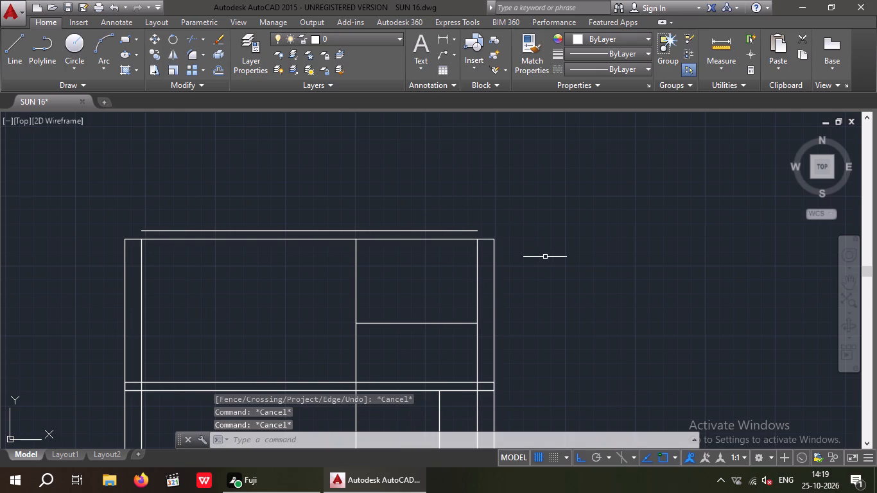
Trim the right and left outer offset verticals between the roof line and the mid-height slab band.
key(t)
key(r)
key(space)
key(space)
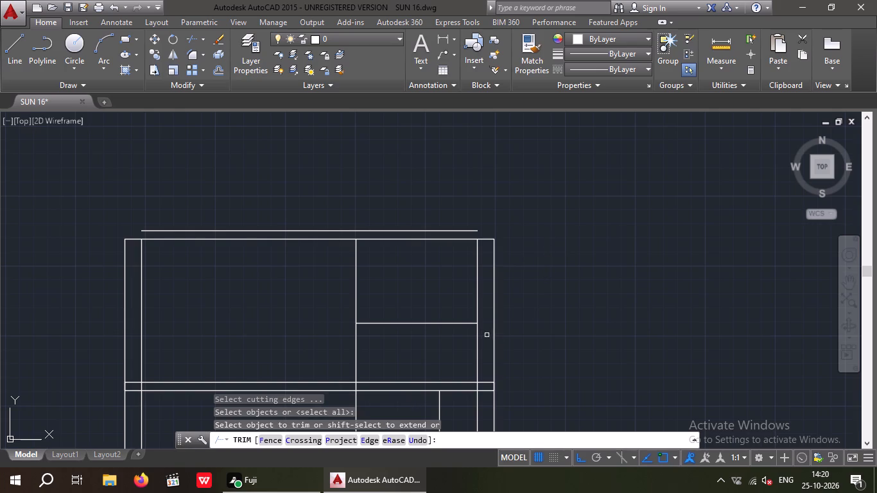
click(494, 325)
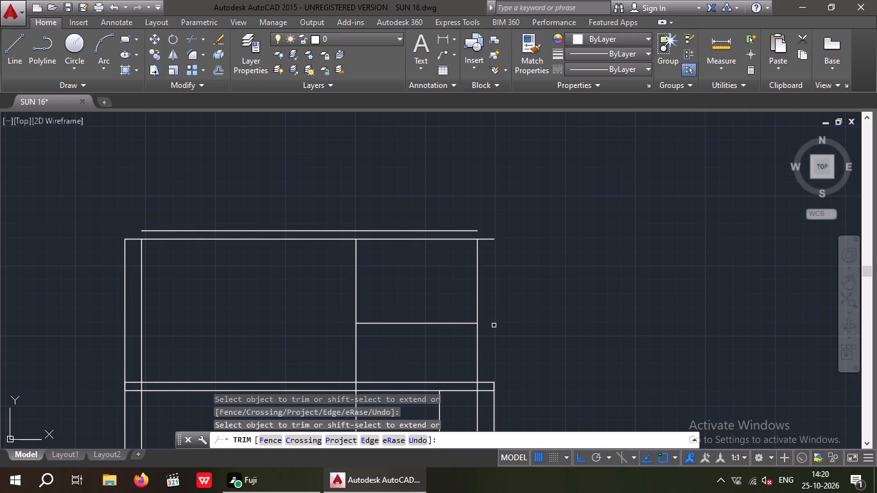
click(124, 324)
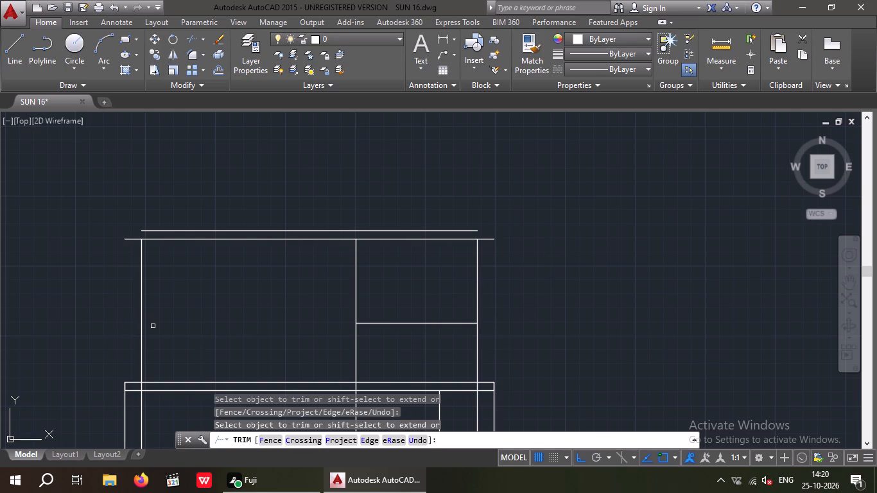
key(Escape)
key(Escape)
Erase the leftover outer offset verticals below the mid-height slab band on the right and left sides.
middle_drag(187, 315, 209, 200)
scroll(227, 202, down, 2)
scroll(355, 268, up, 3)
drag(327, 225, 302, 266)
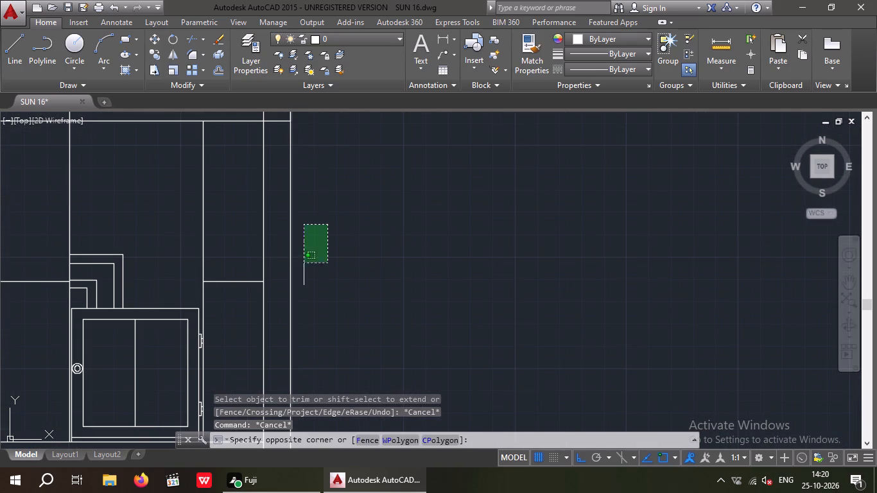
drag(302, 266, 301, 268)
click(282, 288)
key(Delete)
scroll(291, 284, down, 4)
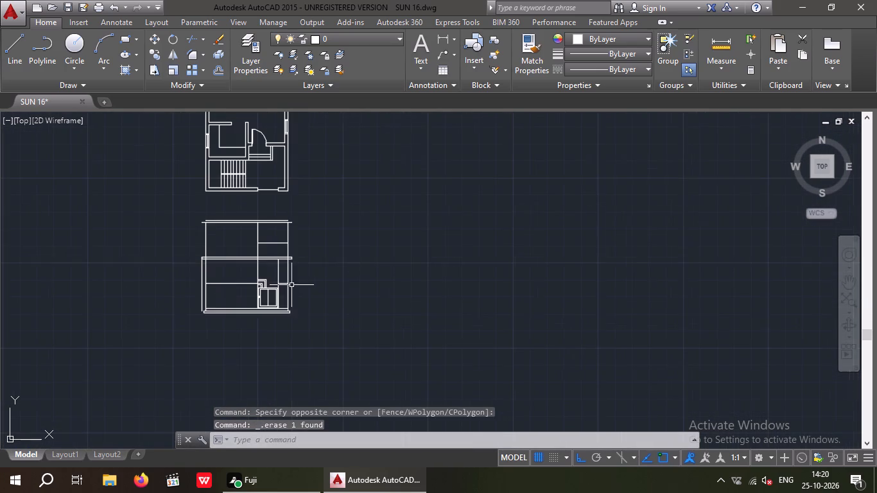
scroll(193, 277, up, 4)
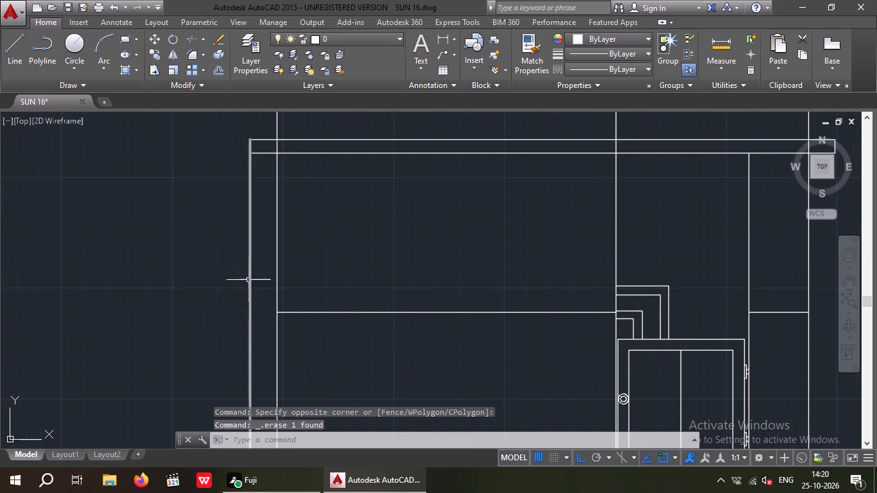
drag(256, 266, 229, 288)
click(221, 293)
key(Delete)
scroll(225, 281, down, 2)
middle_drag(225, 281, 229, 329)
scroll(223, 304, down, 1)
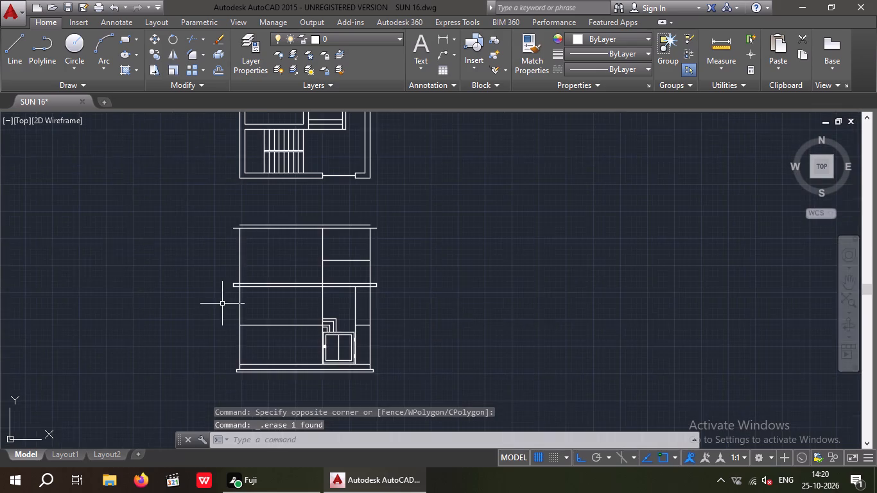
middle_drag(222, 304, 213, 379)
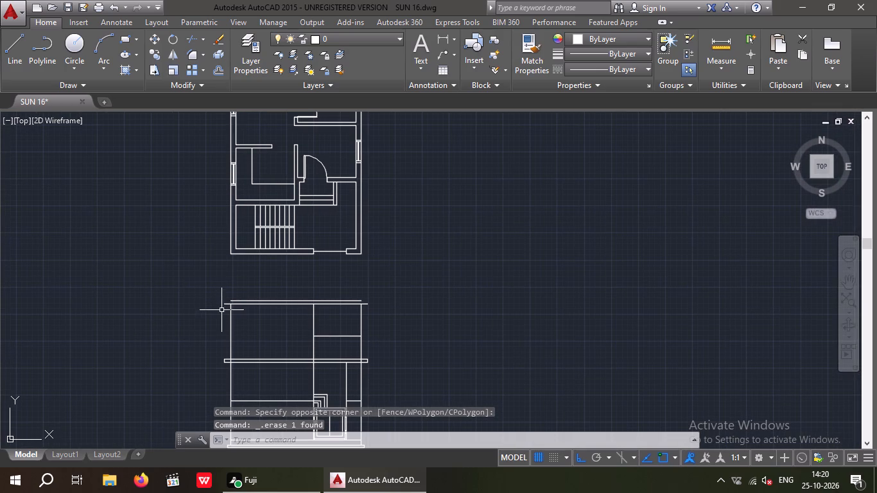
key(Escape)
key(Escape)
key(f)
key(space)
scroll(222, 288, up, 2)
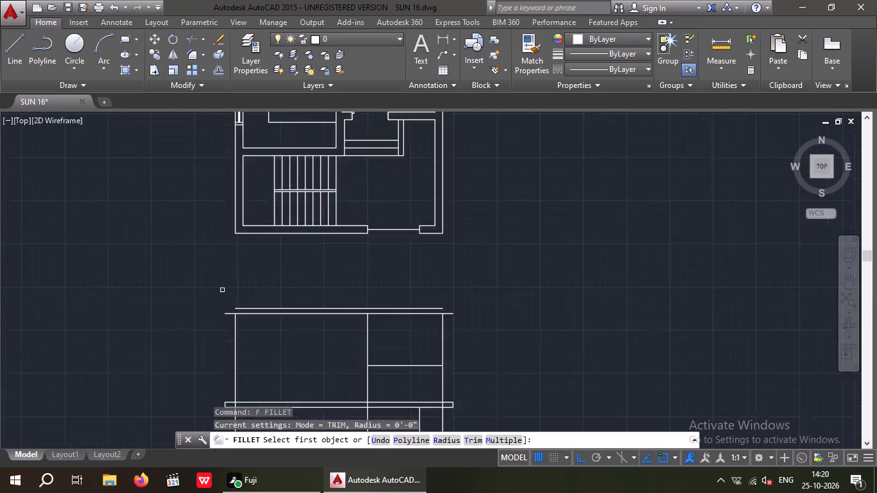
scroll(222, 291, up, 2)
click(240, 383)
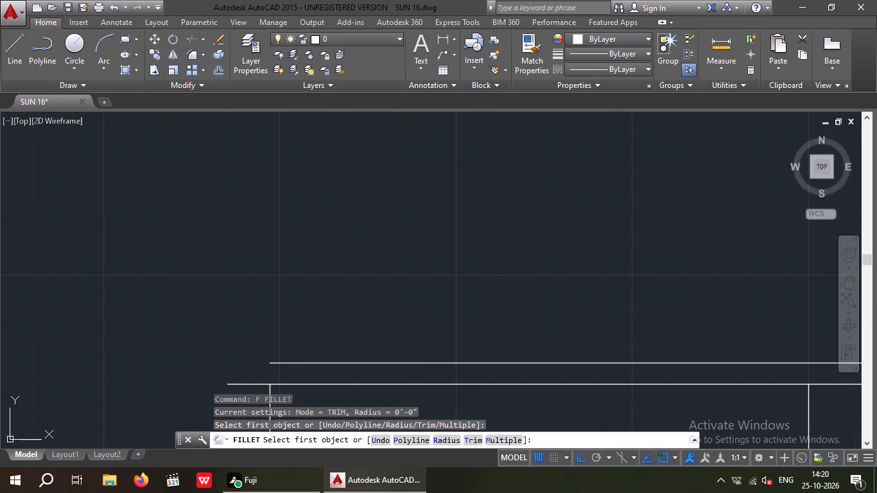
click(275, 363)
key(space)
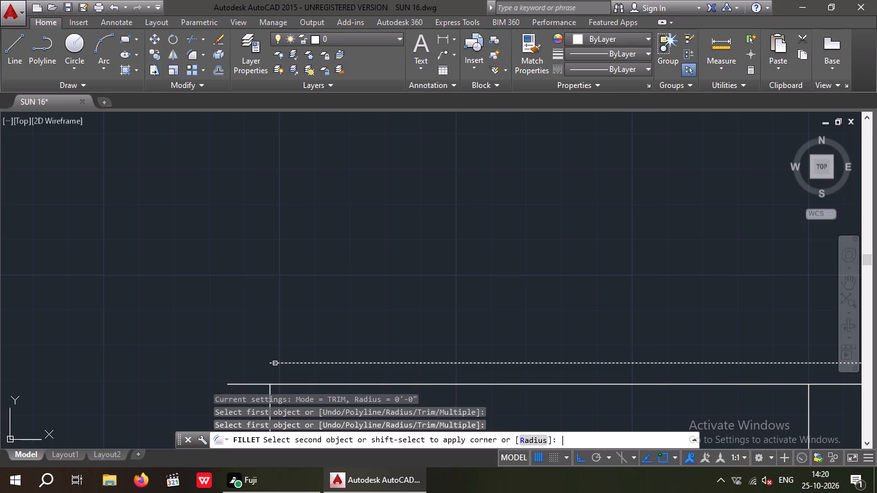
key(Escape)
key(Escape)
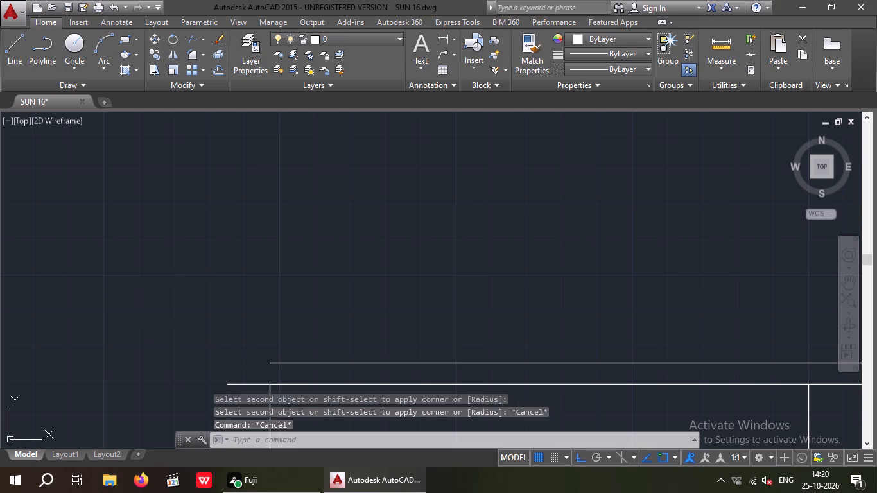
Draw a short vertical line upward from the left end of the extended roof line, past the upper roof line's level.
key(l)
key(space)
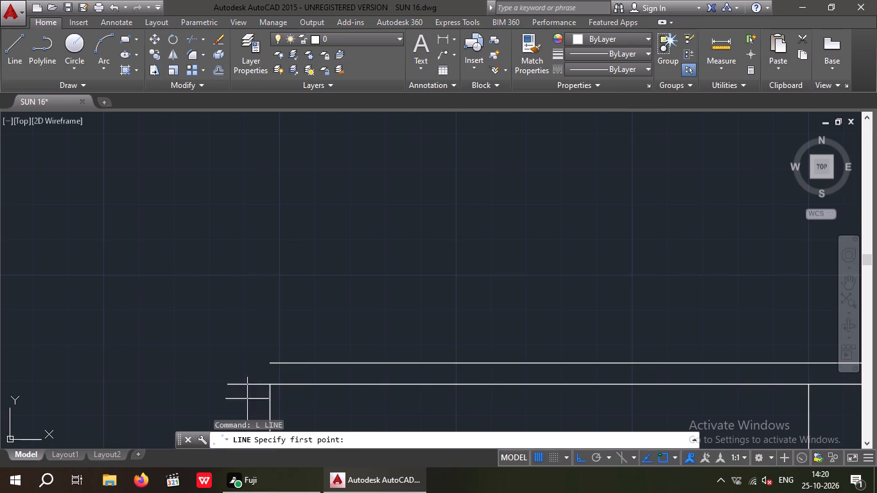
click(227, 385)
click(224, 321)
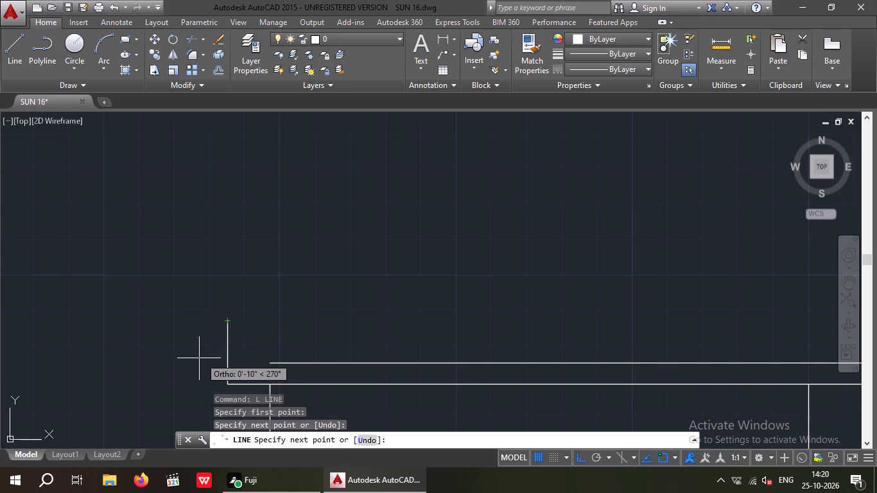
key(Escape)
Draw a short vertical line upward from the right end of the extended roof line, past the upper roof line's level.
scroll(175, 329, down, 3)
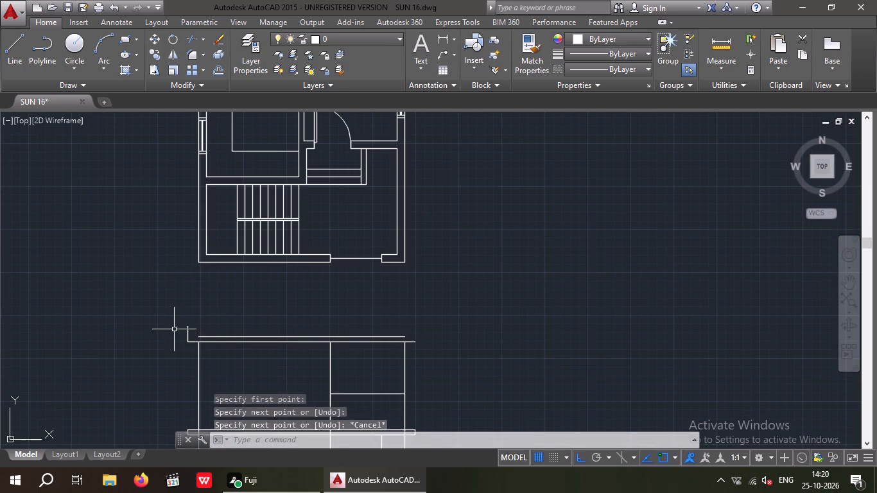
middle_drag(216, 331, 150, 336)
scroll(170, 322, down, 2)
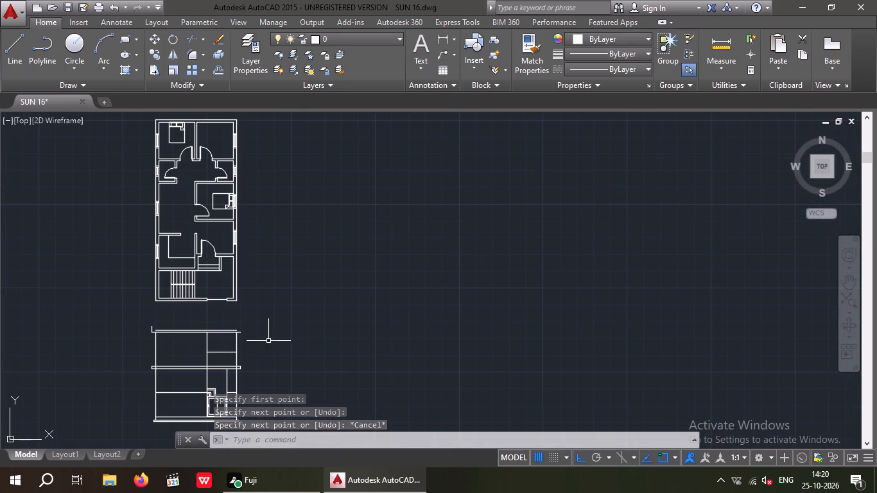
key(space)
scroll(248, 325, up, 2)
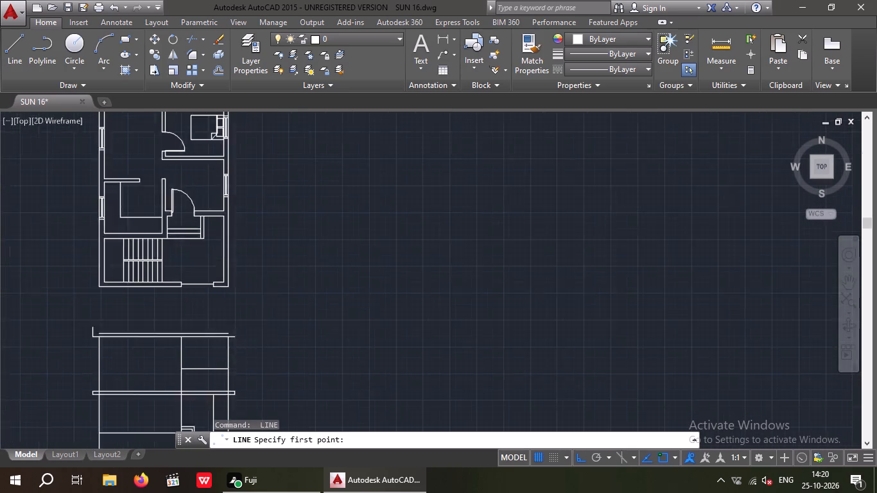
scroll(247, 326, up, 1)
click(211, 354)
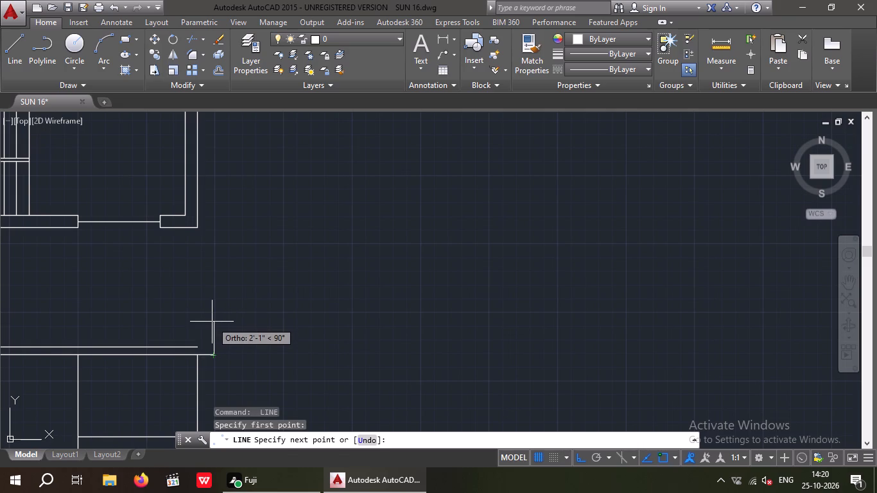
click(212, 334)
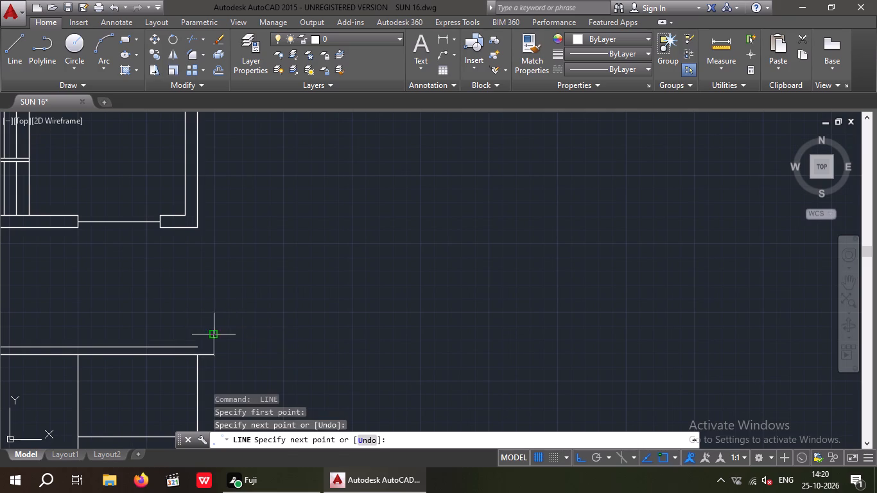
key(Escape)
key(Escape)
key(Escape)
key(Escape)
key(Escape)
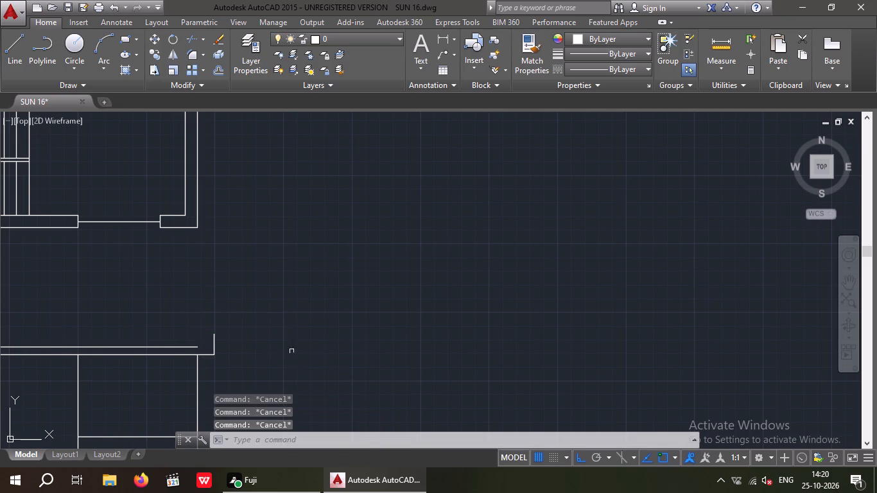
key(Escape)
key(Escape)
Extend the upper roof line at both ends to meet the short end verticals of the roof slab.
key(e)
key(x)
key(space)
key(space)
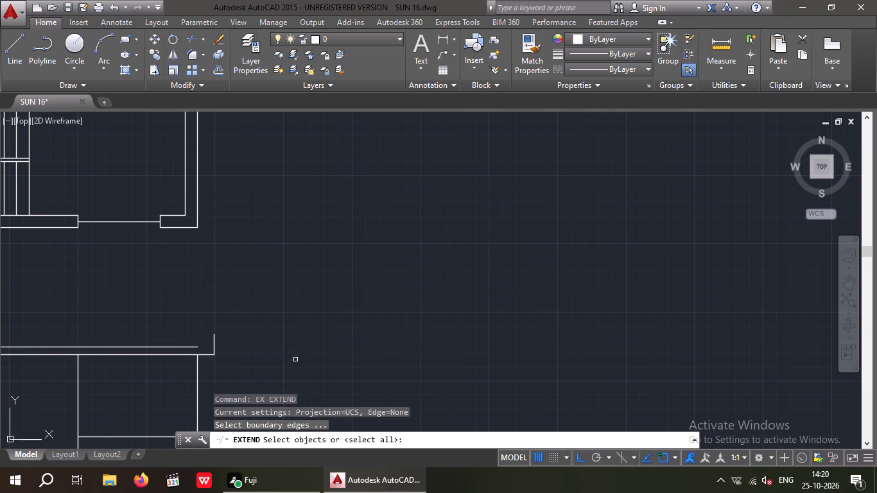
click(191, 347)
middle_drag(274, 381, 274, 381)
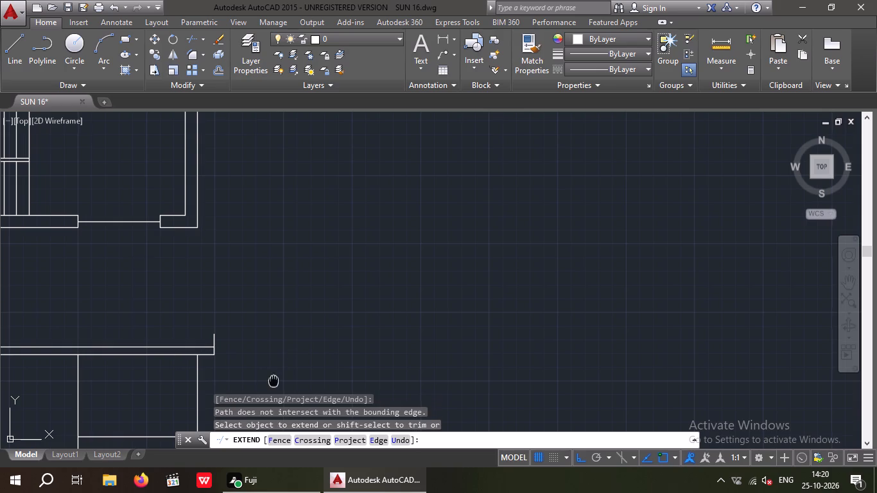
middle_drag(274, 381, 413, 370)
scroll(415, 365, down, 1)
scroll(146, 347, up, 3)
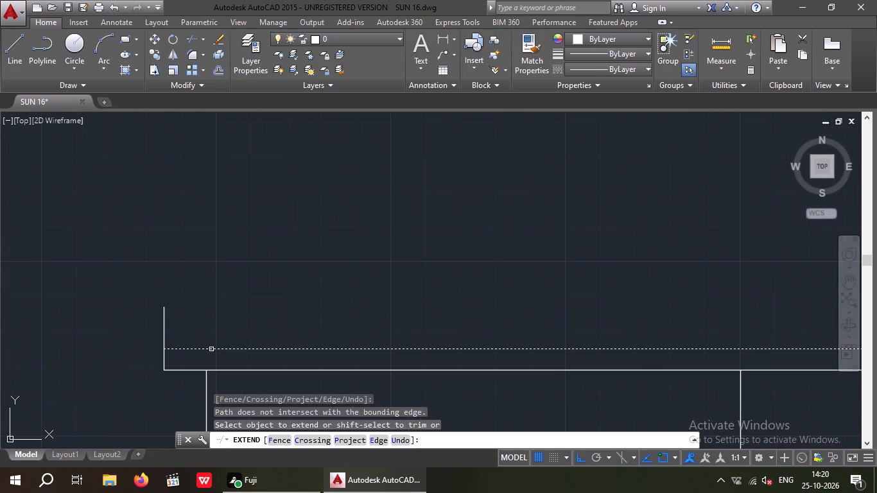
click(215, 350)
key(Escape)
key(Escape)
key(Escape)
key(Escape)
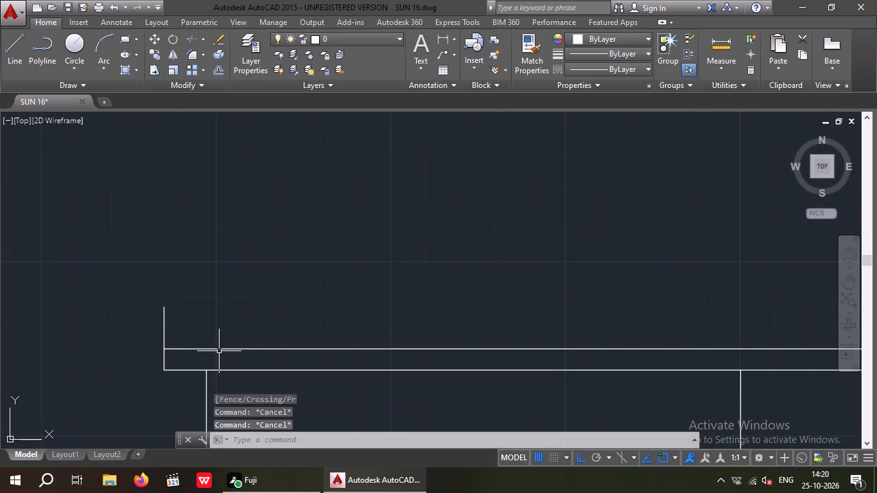
key(Escape)
Trim the left and right end verticals where they project above the upper roof line, closing the roof slab's ends.
text(TR)
key(space)
key(space)
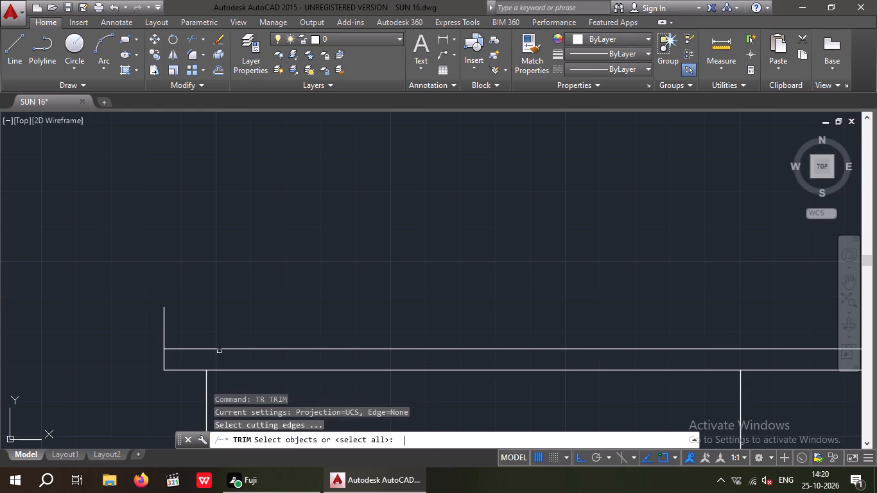
scroll(163, 325, up, 2)
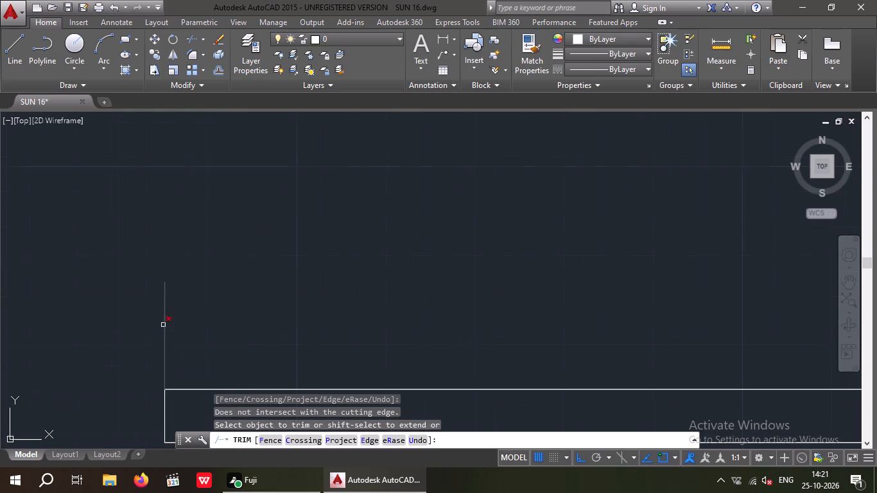
drag(209, 293, 138, 341)
click(119, 352)
scroll(120, 290, down, 4)
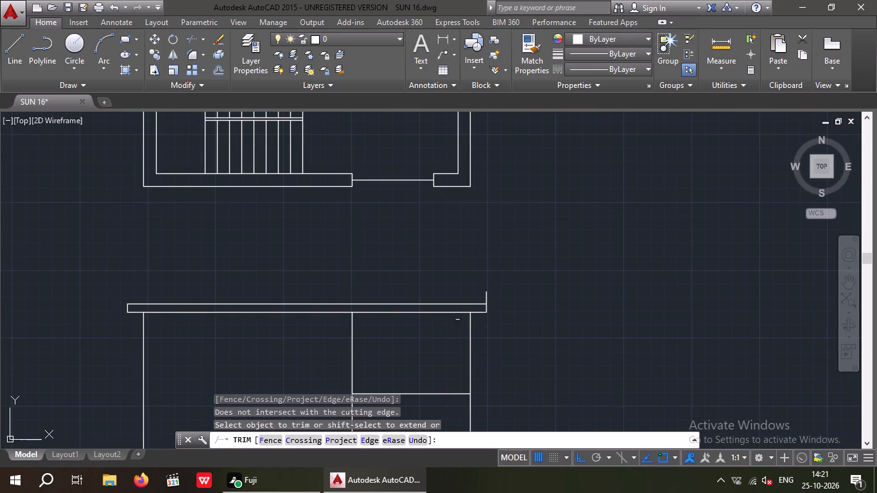
scroll(480, 293, up, 4)
drag(549, 282, 514, 320)
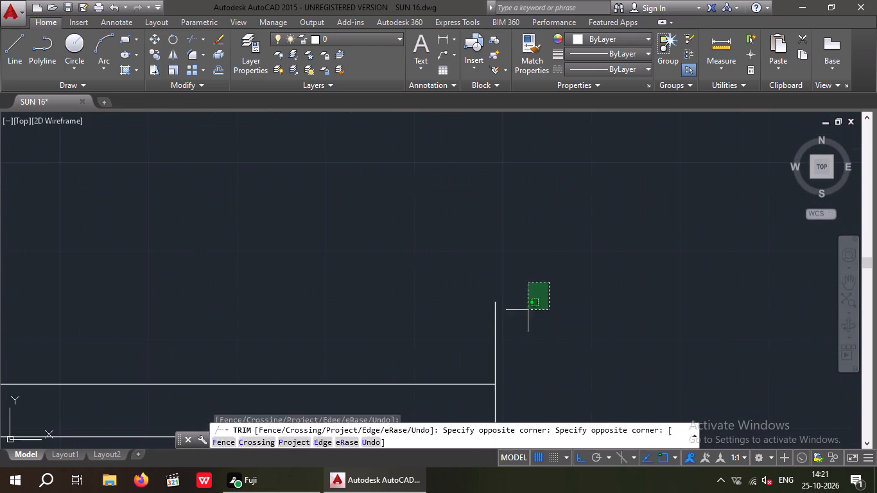
drag(514, 320, 486, 336)
click(462, 338)
scroll(476, 281, down, 4)
middle_drag(521, 339, 522, 294)
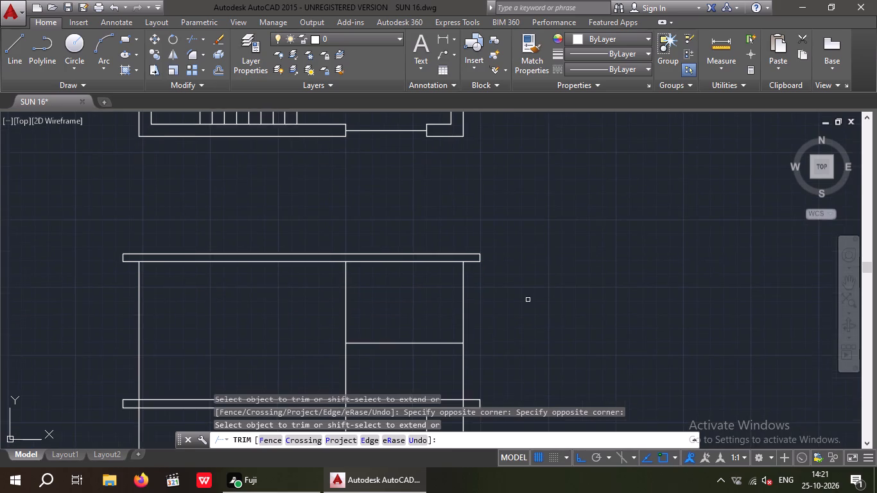
Trim the piece of the right outer wall line that crosses the mid-height slab band.
scroll(528, 304, down, 2)
middle_drag(535, 322, 374, 234)
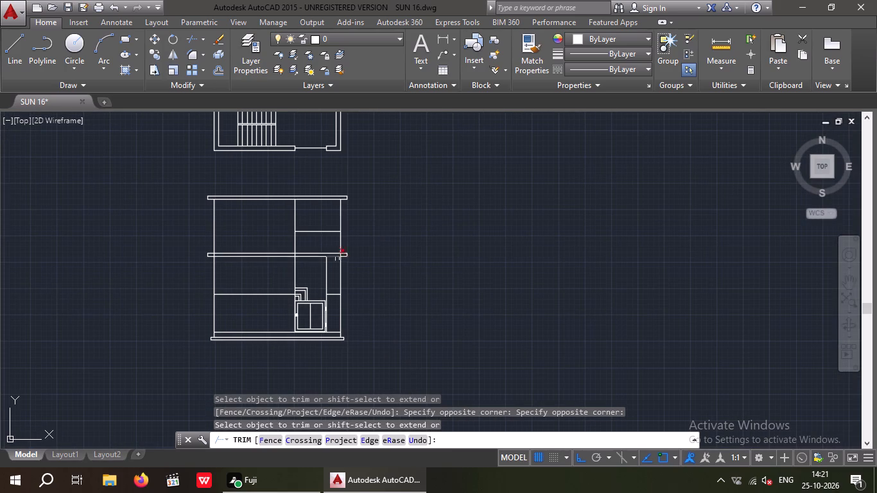
scroll(336, 260, up, 6)
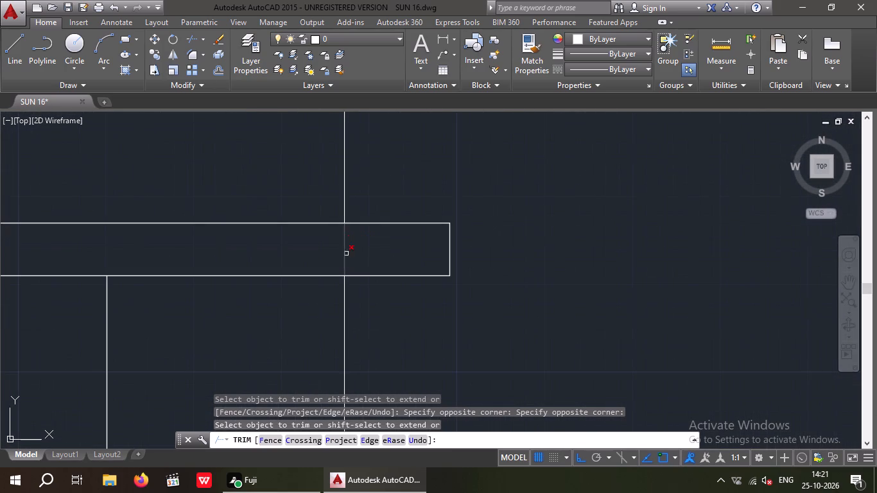
click(343, 247)
scroll(358, 236, down, 5)
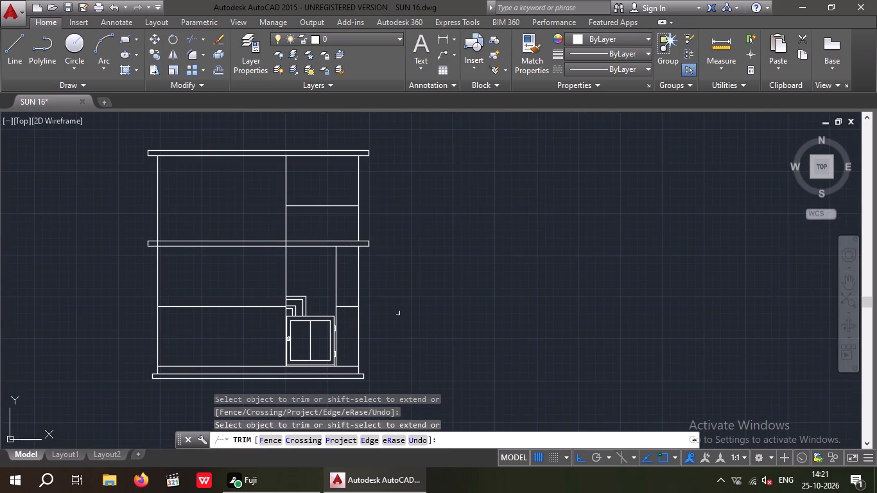
Trim the vertical beside the gate between the mid-height slab band and the top of the low wall on the right.
middle_drag(397, 312, 447, 311)
middle_drag(445, 317, 449, 359)
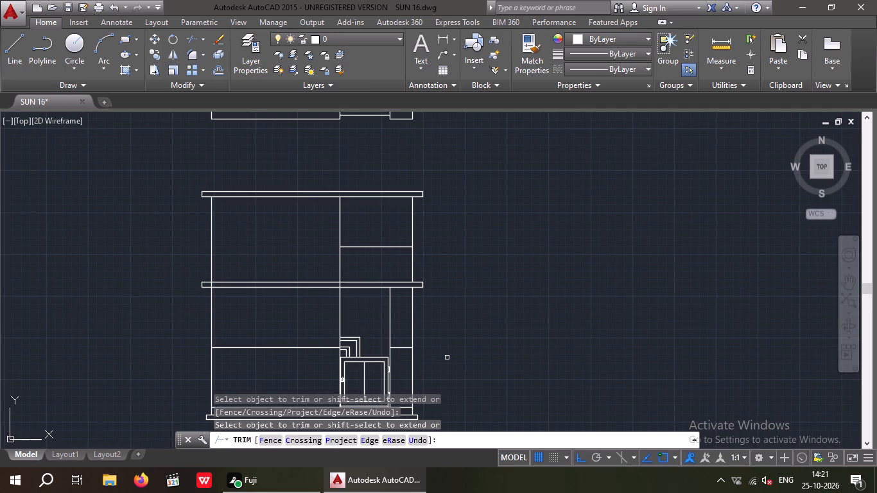
click(388, 321)
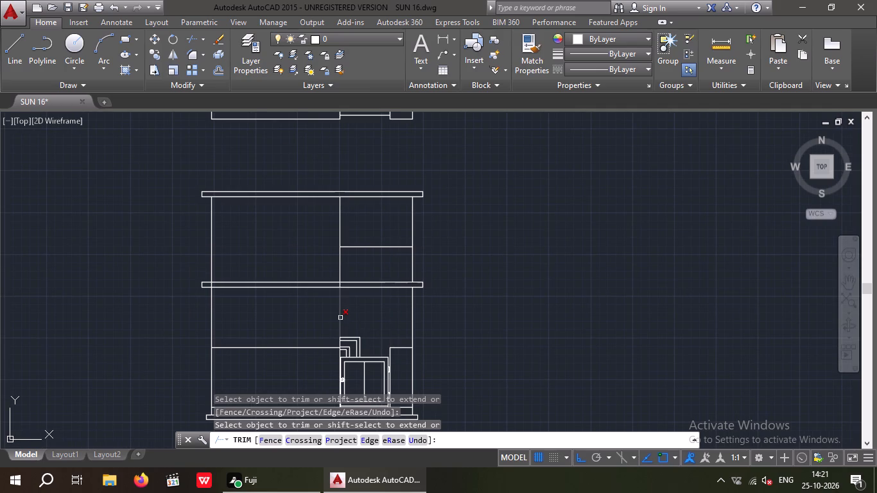
Trim both lines of the mid-height slab band between the left outer wall and the central vertical.
scroll(351, 318, down, 2)
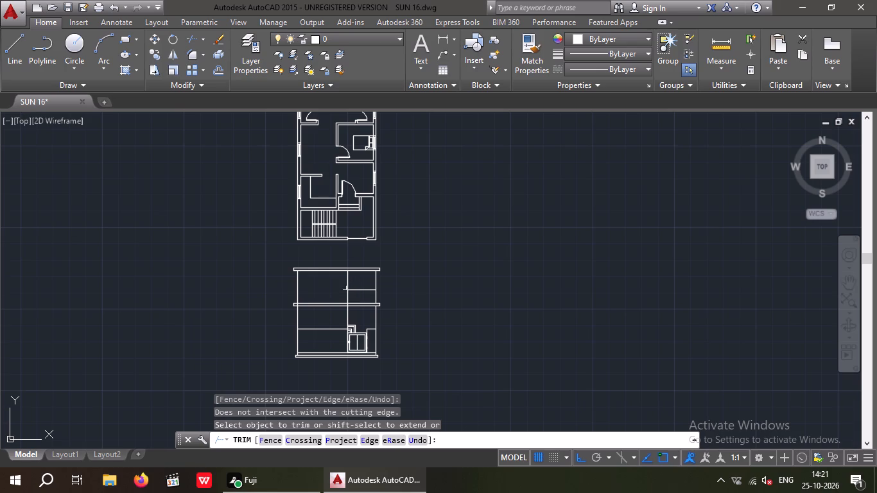
scroll(323, 307, up, 2)
drag(329, 324, 321, 315)
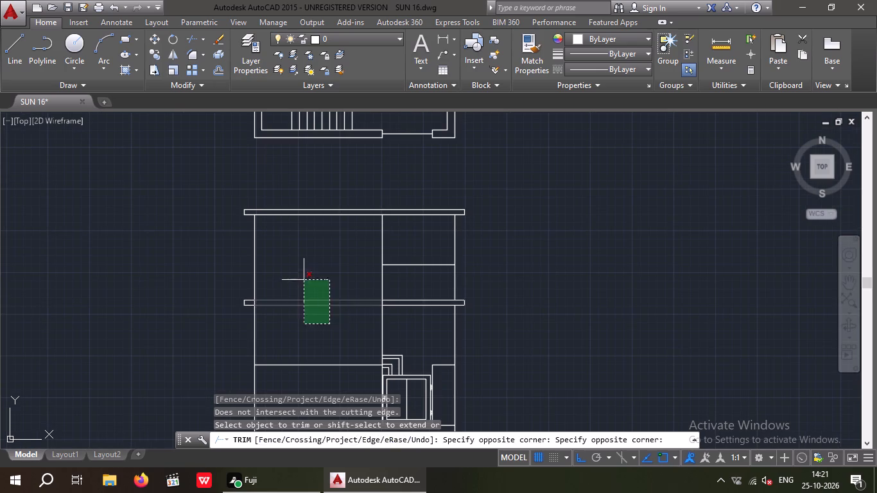
click(304, 280)
scroll(306, 279, down, 1)
middle_drag(315, 287, 306, 309)
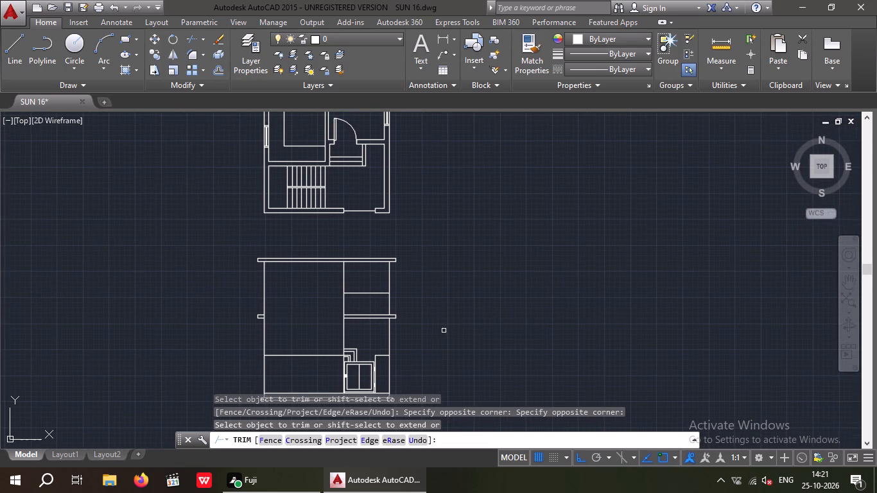
middle_drag(444, 331, 393, 349)
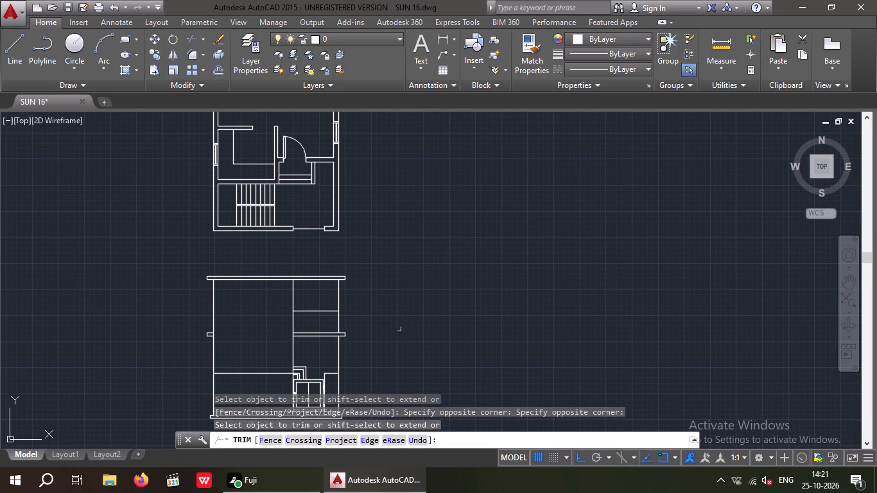
key(Escape)
key(Escape)
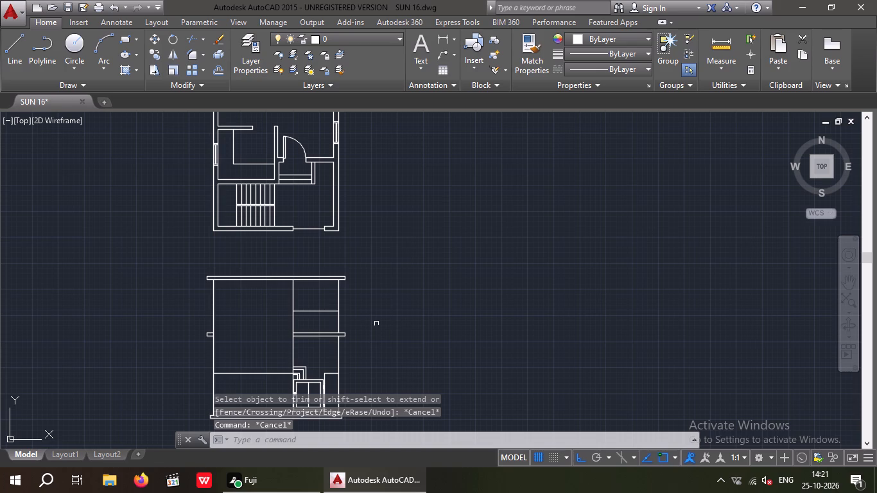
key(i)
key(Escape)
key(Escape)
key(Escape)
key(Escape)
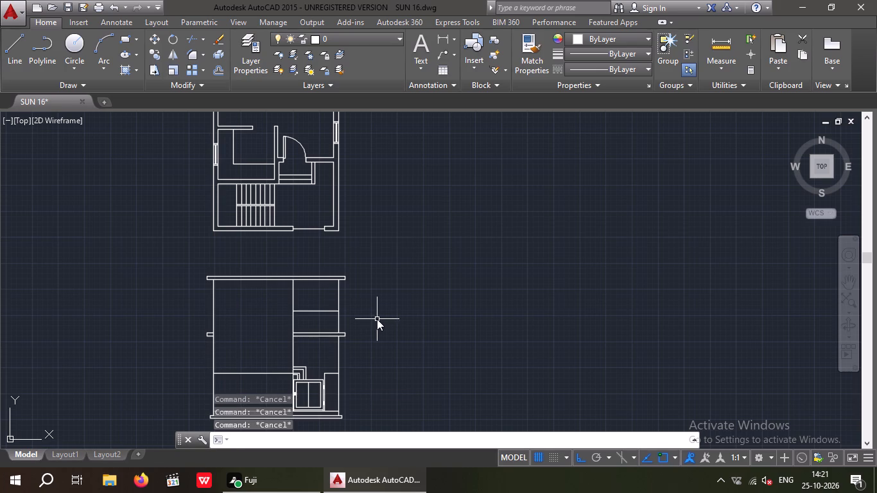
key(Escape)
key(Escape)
Offset the upper storey's right outer wall line 9" inward.
key(o)
key(Return)
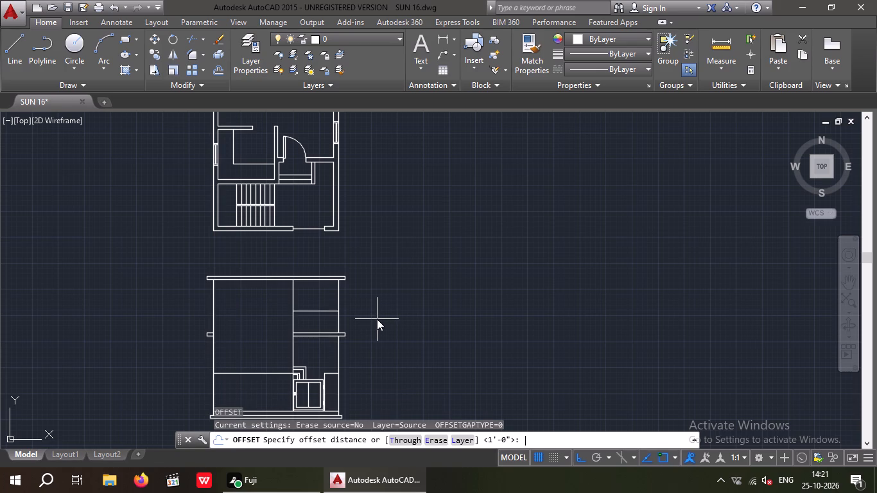
key(9)
key(shift+quotedbl)
key(Return)
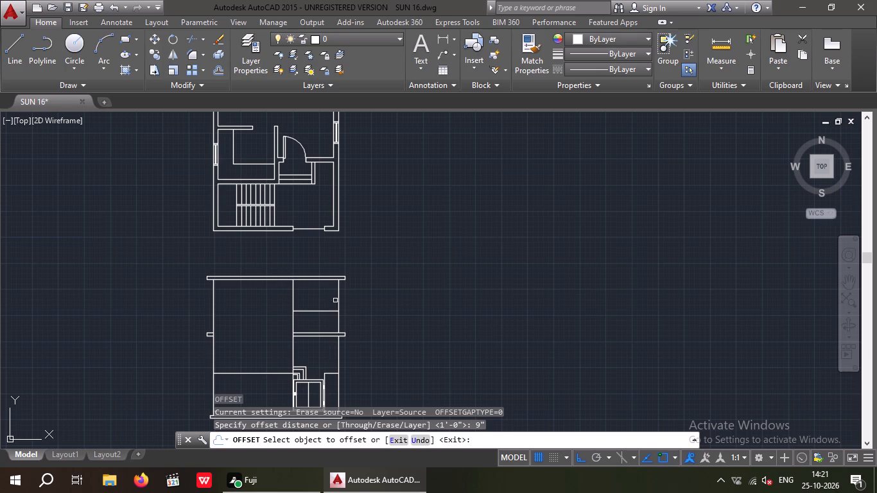
scroll(340, 305, up, 1)
middle_drag(340, 305, 391, 294)
scroll(383, 286, up, 1)
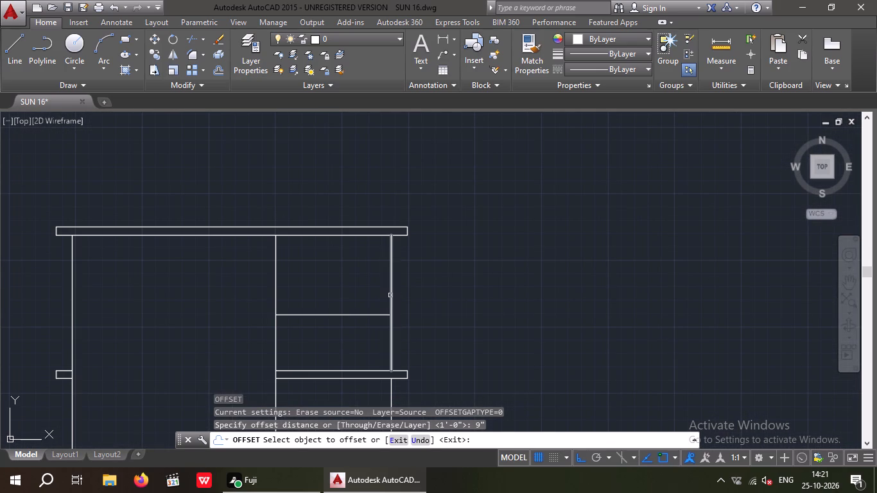
drag(390, 295, 378, 300)
click(368, 301)
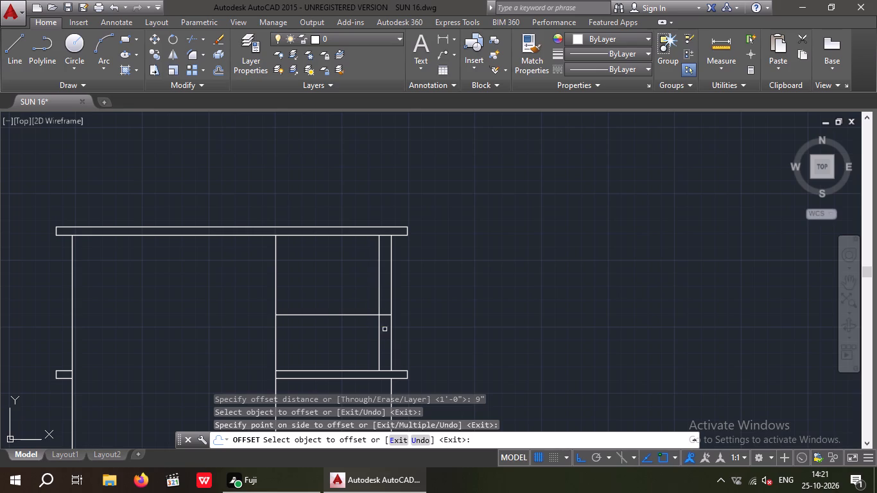
key(Escape)
key(Escape)
Trim the upper storey's horizontal line between the inner offset vertical and the right outer wall line.
key(t)
key(r)
key(space)
key(space)
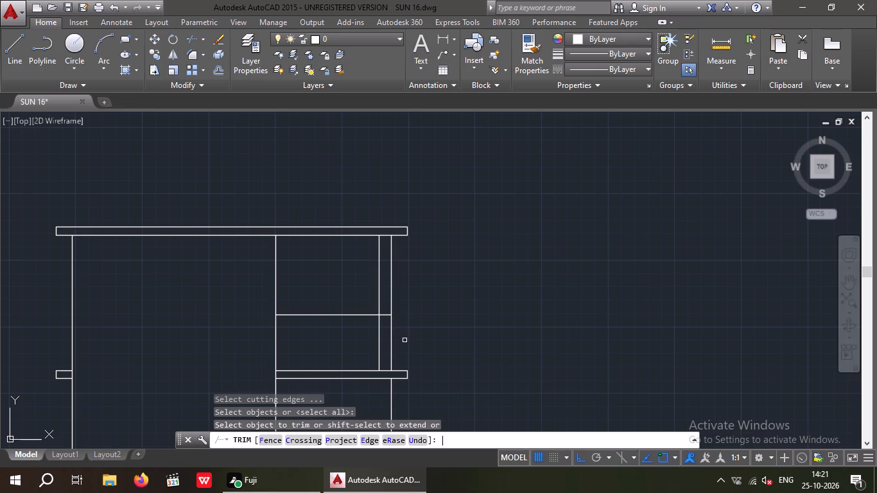
scroll(380, 315, up, 3)
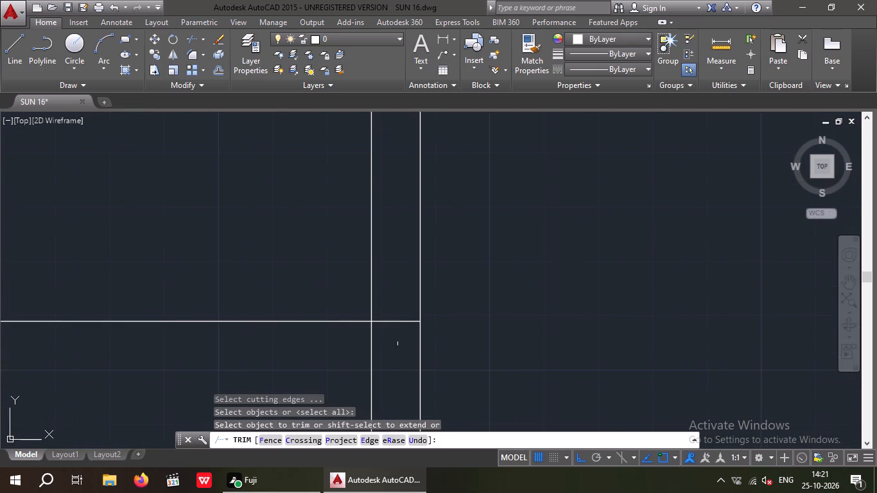
click(399, 343)
click(391, 306)
scroll(398, 298, down, 3)
middle_drag(437, 318, 498, 316)
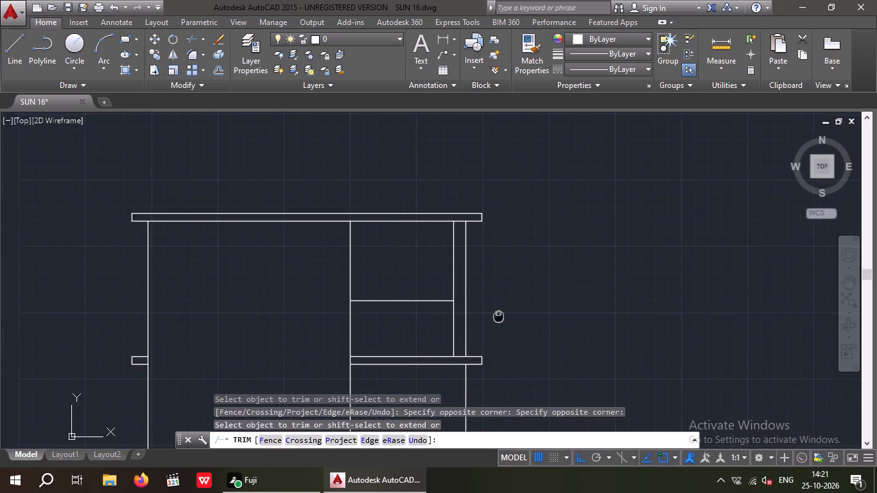
scroll(489, 306, down, 1)
key(Escape)
key(Escape)
key(Escape)
key(Escape)
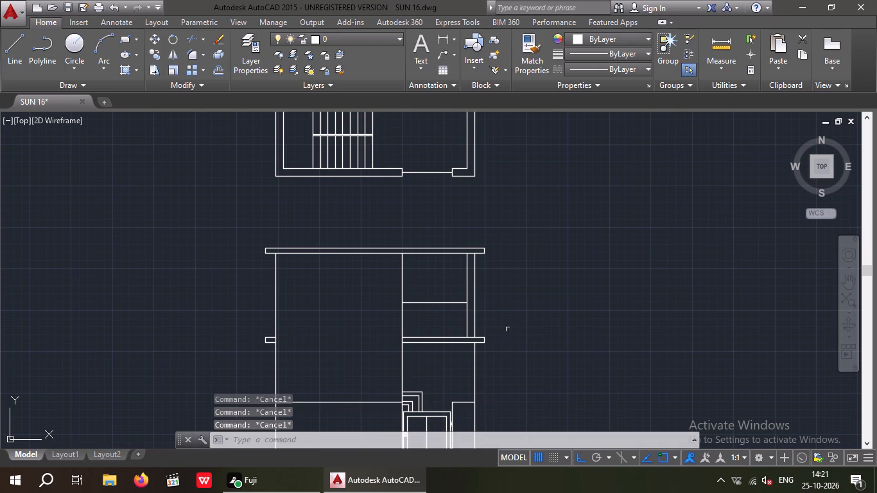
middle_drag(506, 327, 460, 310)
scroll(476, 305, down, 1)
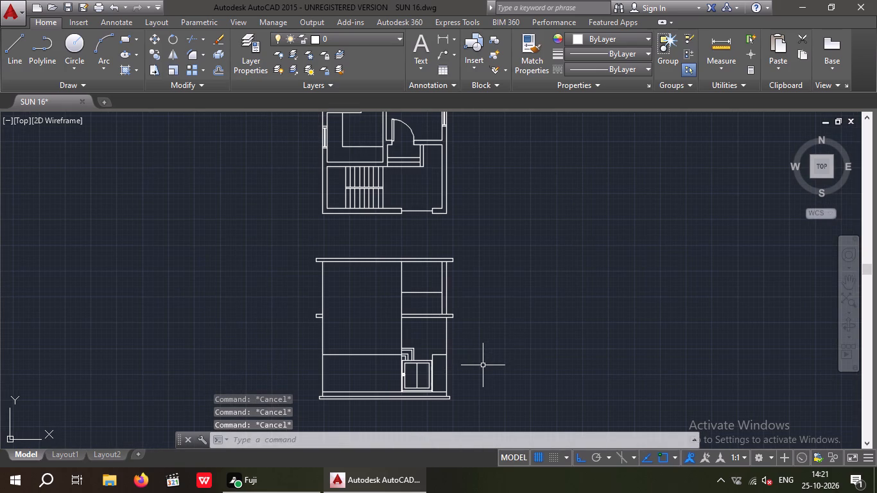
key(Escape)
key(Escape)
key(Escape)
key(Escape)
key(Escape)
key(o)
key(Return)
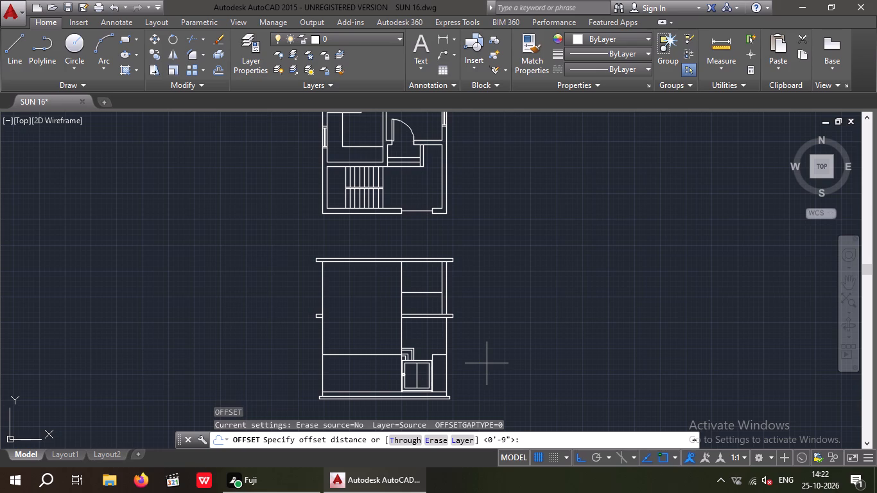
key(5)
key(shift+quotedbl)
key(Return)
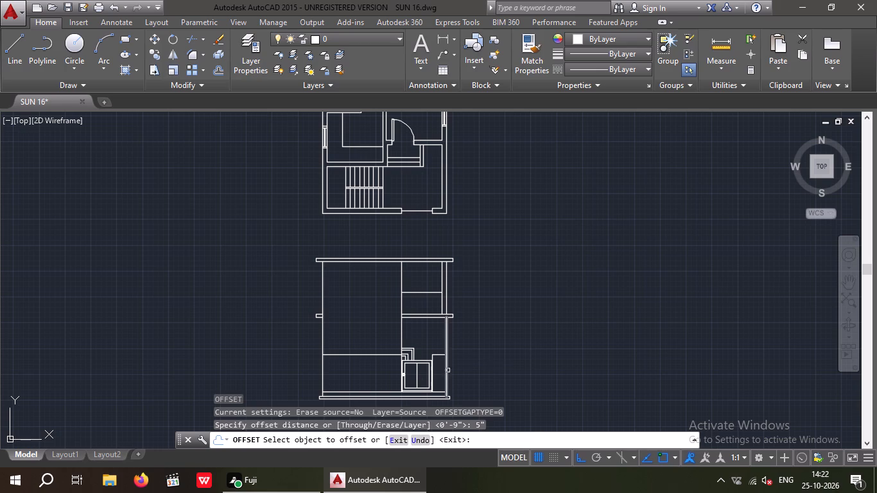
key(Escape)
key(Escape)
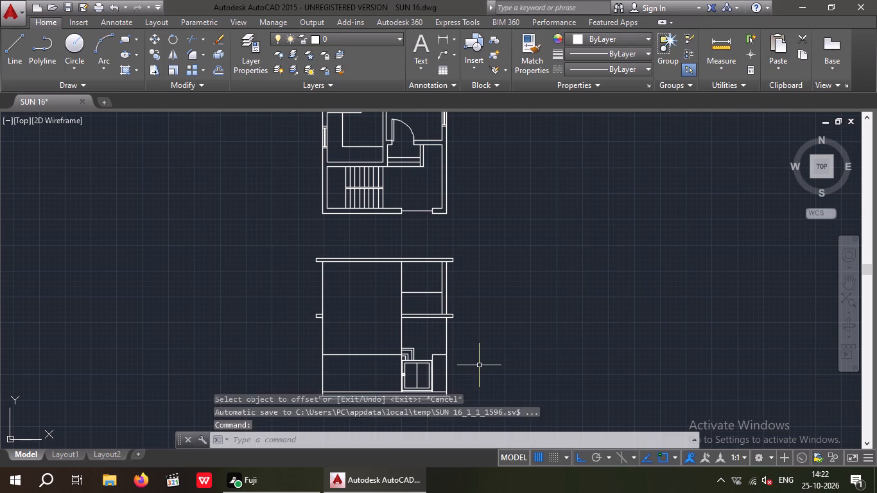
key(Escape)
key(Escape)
Offset the low wall's vertical edges on both sides of the gate 9" outward, away from the gate.
key(o)
key(Return)
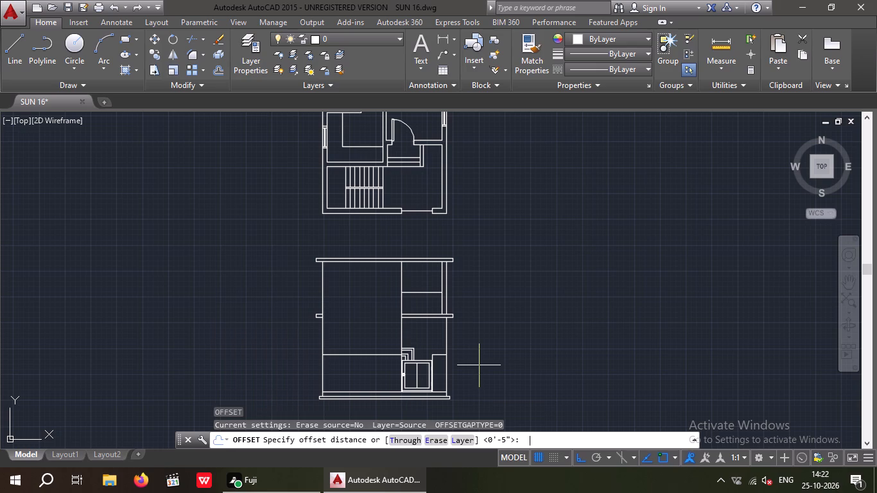
key(9)
key(shift+quotedbl)
key(Return)
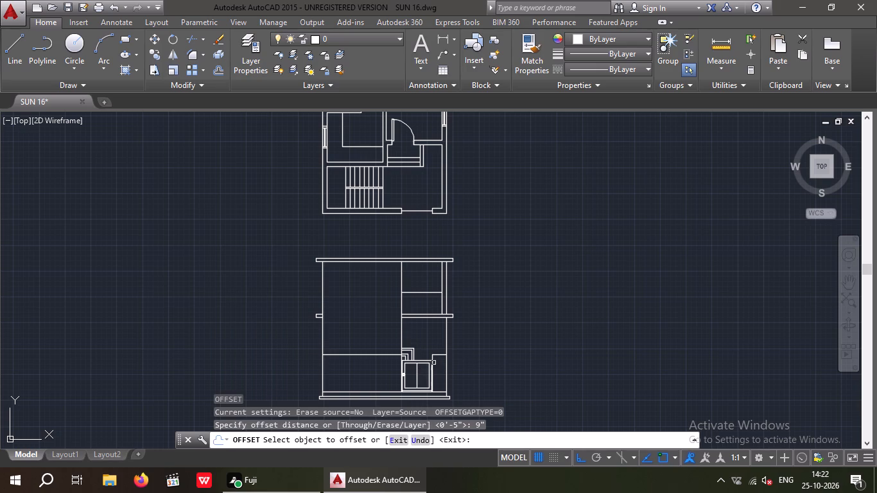
scroll(432, 358, up, 5)
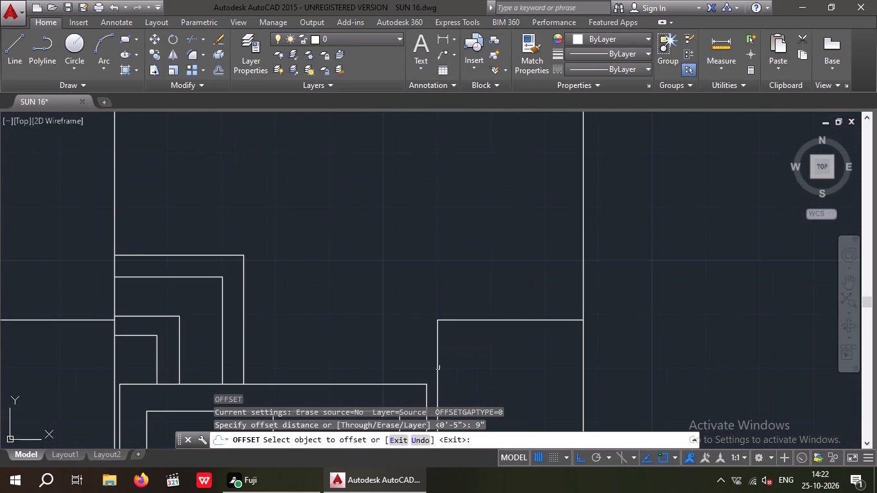
drag(437, 369, 456, 370)
click(482, 367)
scroll(479, 324, down, 3)
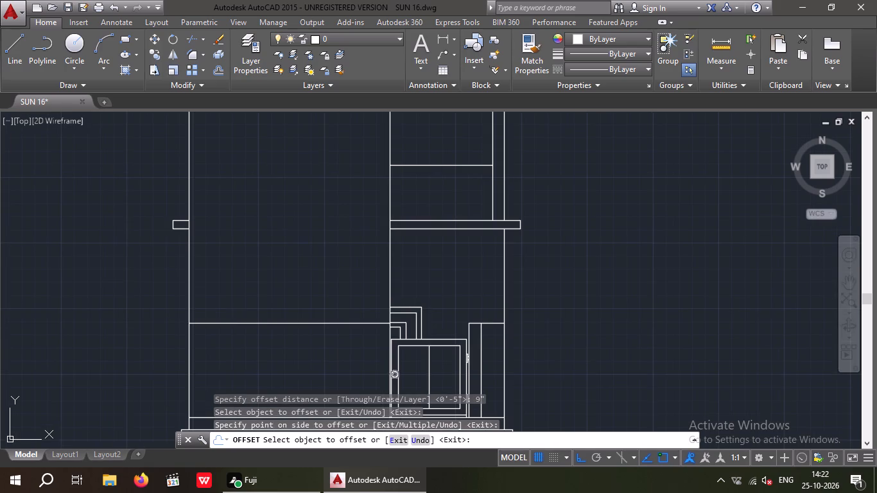
scroll(391, 337, up, 3)
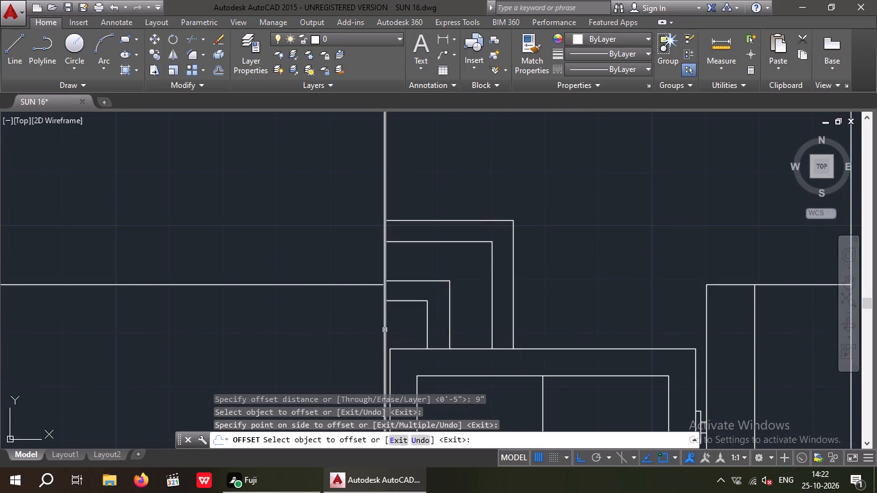
drag(383, 327, 361, 338)
click(353, 338)
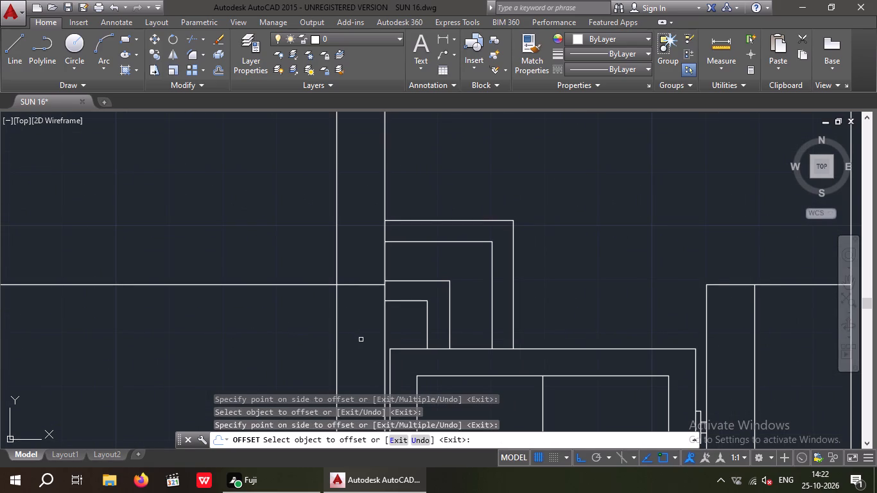
middle_drag(370, 341, 329, 354)
scroll(326, 346, down, 1)
key(Escape)
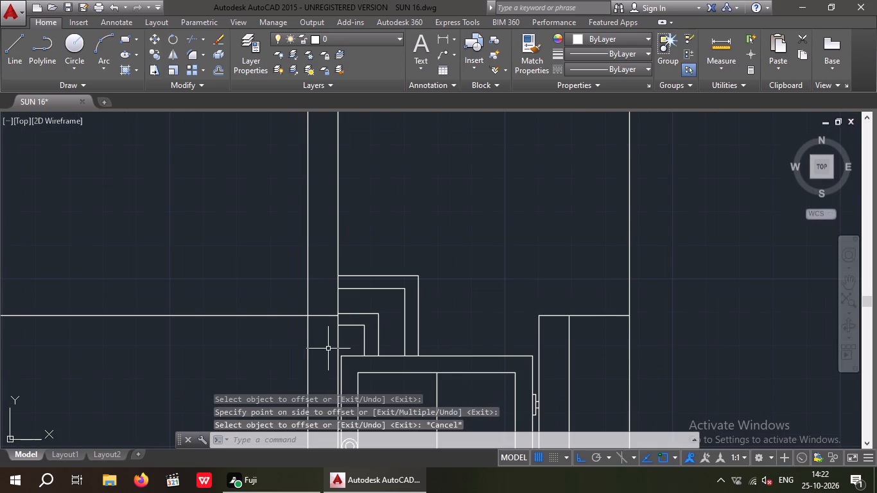
key(Escape)
key(Escape)
key(Escape)
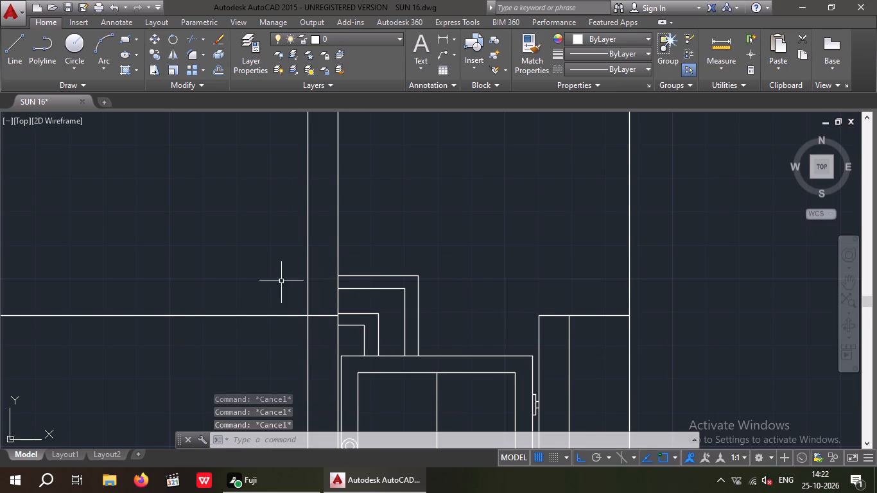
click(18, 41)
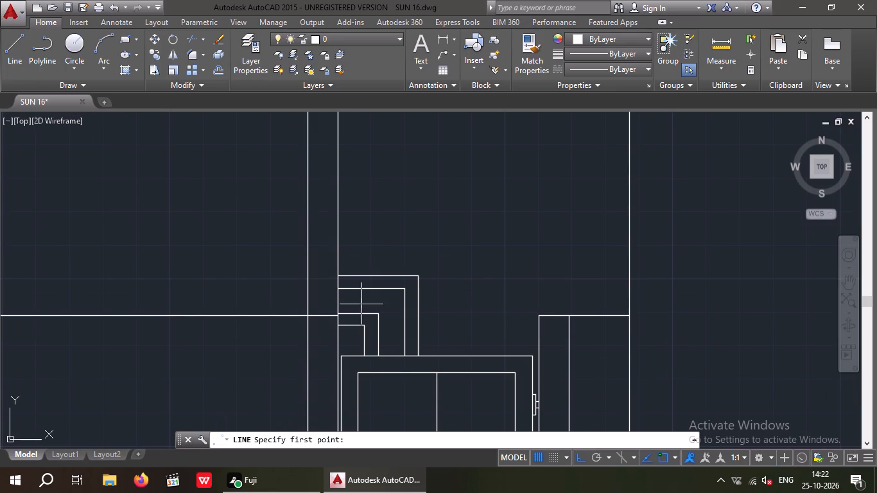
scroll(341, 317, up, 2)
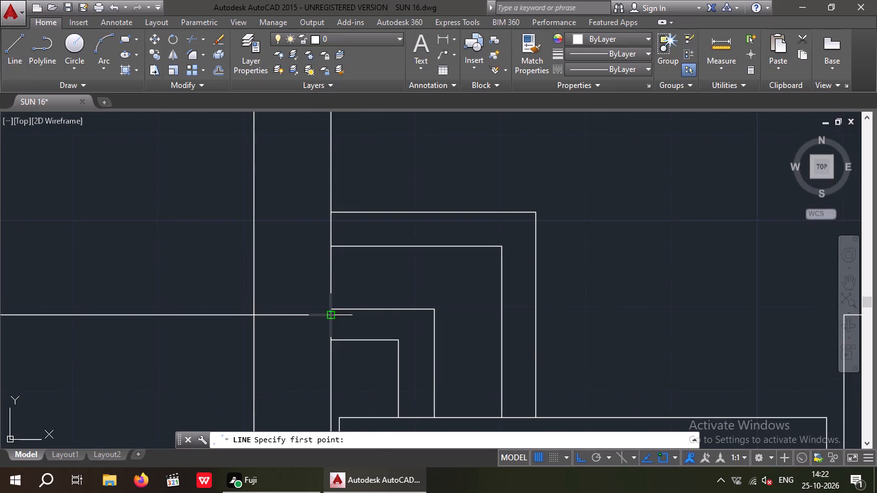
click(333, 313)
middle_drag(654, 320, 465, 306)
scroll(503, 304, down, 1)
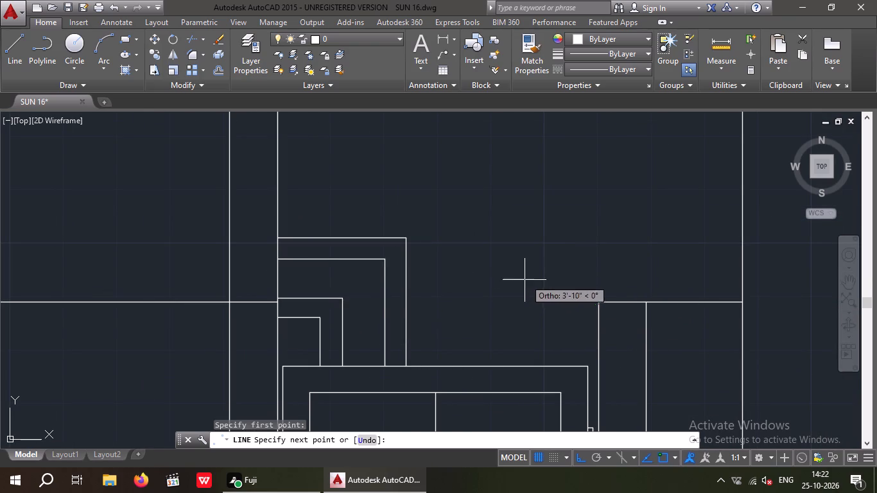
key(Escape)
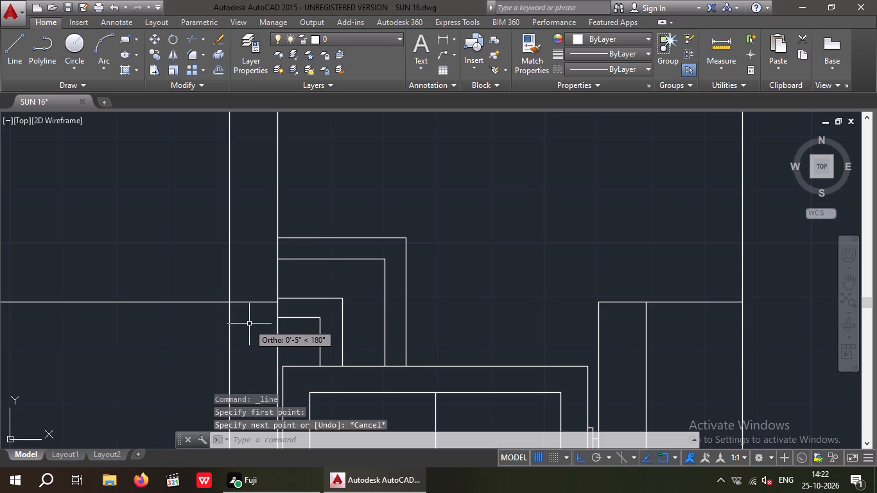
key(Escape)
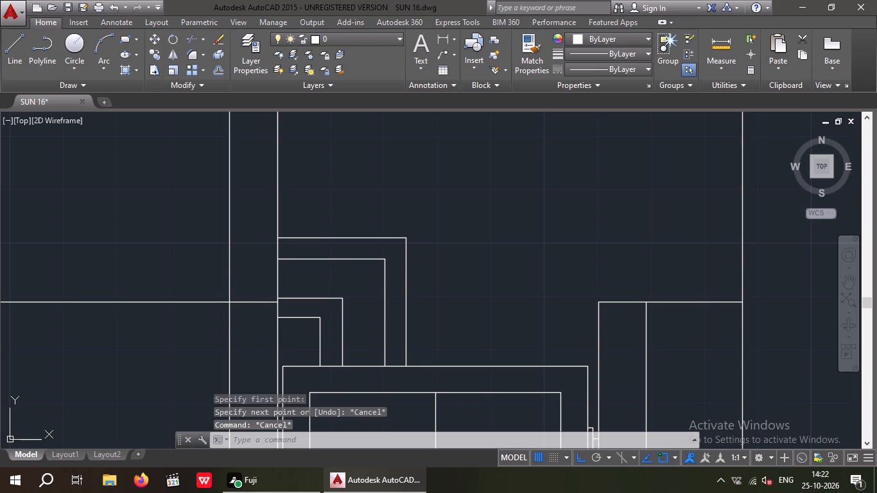
Trim the offset vertical left of the gate above the top line of the low wall.
key(t)
key(r)
key(space)
key(space)
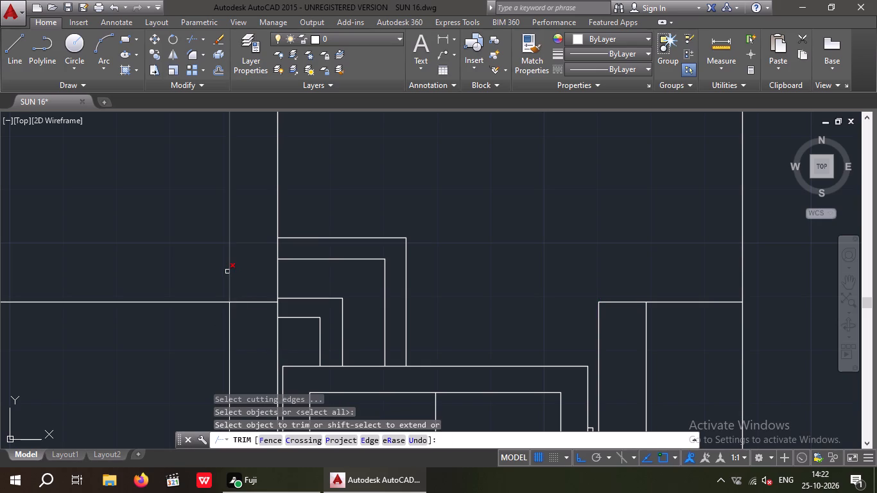
click(227, 271)
scroll(233, 248, down, 4)
middle_drag(225, 311, 227, 320)
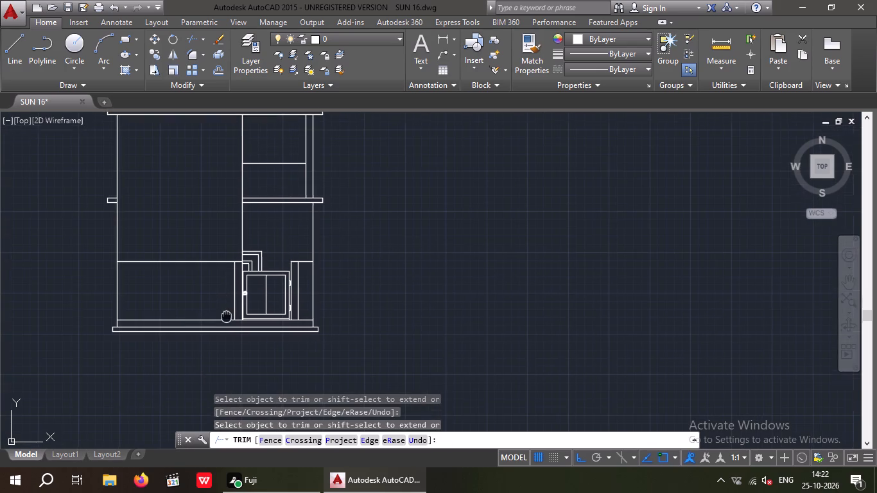
middle_drag(227, 320, 241, 371)
middle_drag(235, 357, 235, 280)
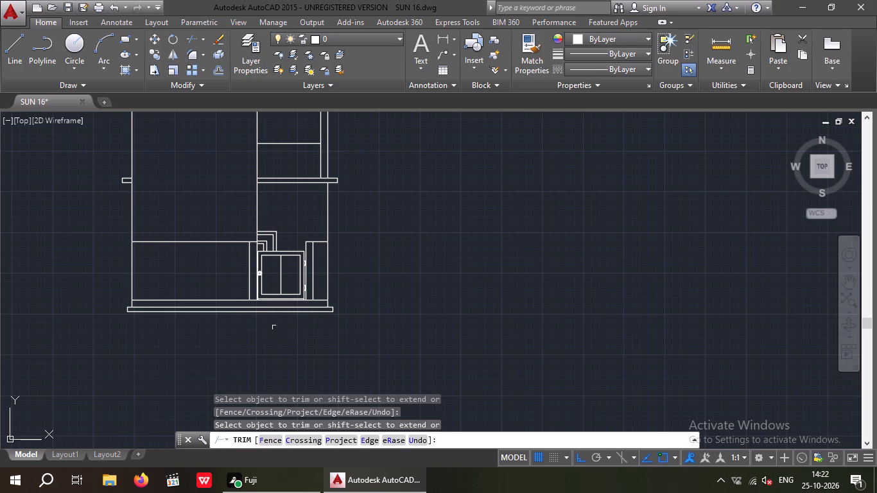
key(Escape)
key(Escape)
key(Escape)
key(Escape)
middle_drag(299, 327, 304, 354)
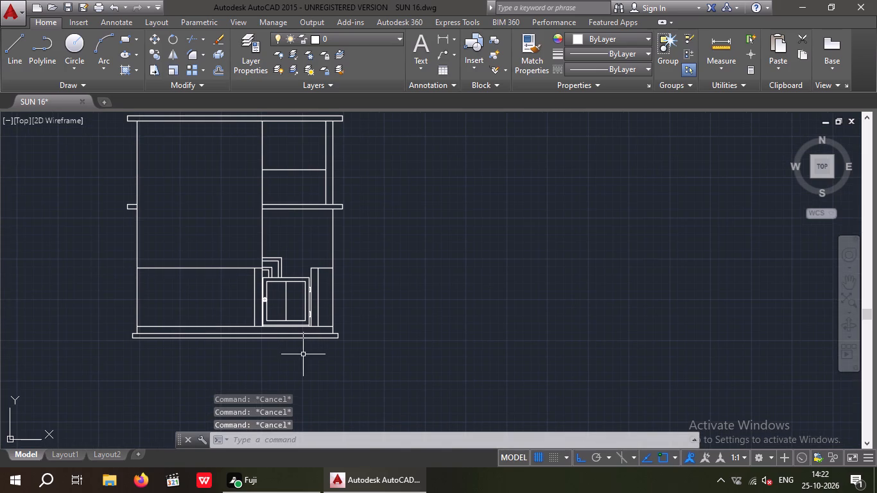
key(Escape)
Offset the top lines of the low walls on both sides of the gate 4" downward.
key(o)
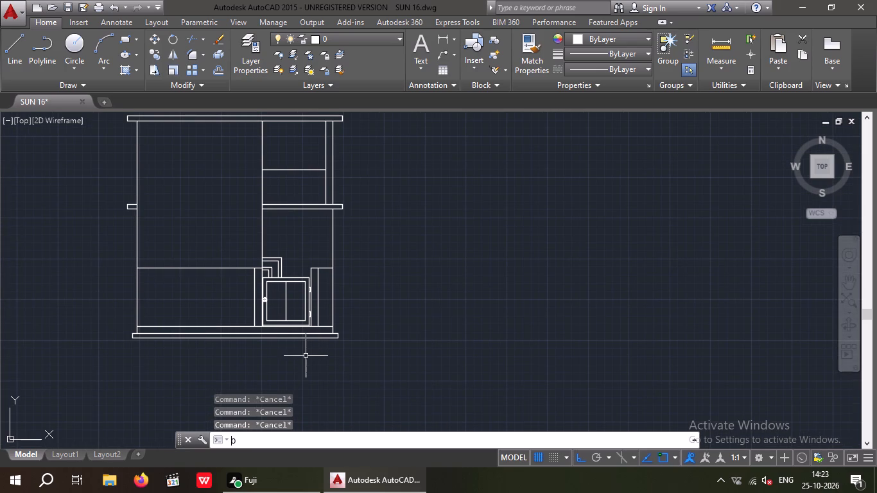
key(Return)
text(4")
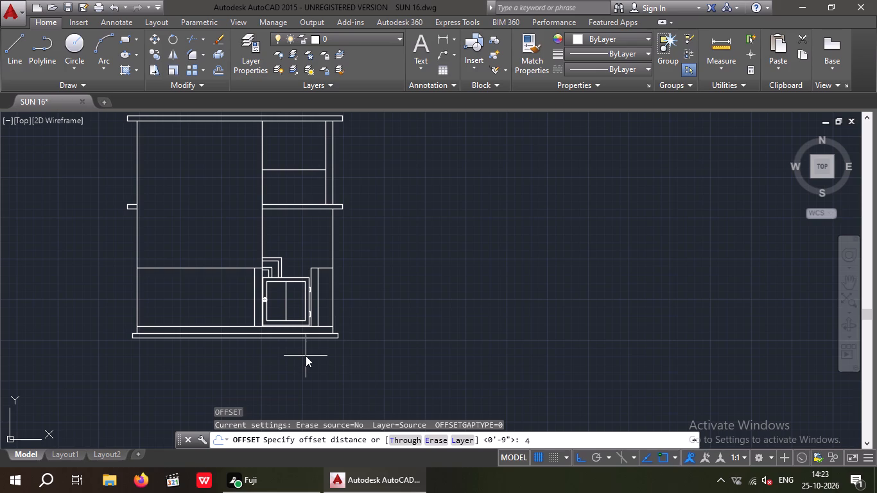
key(Return)
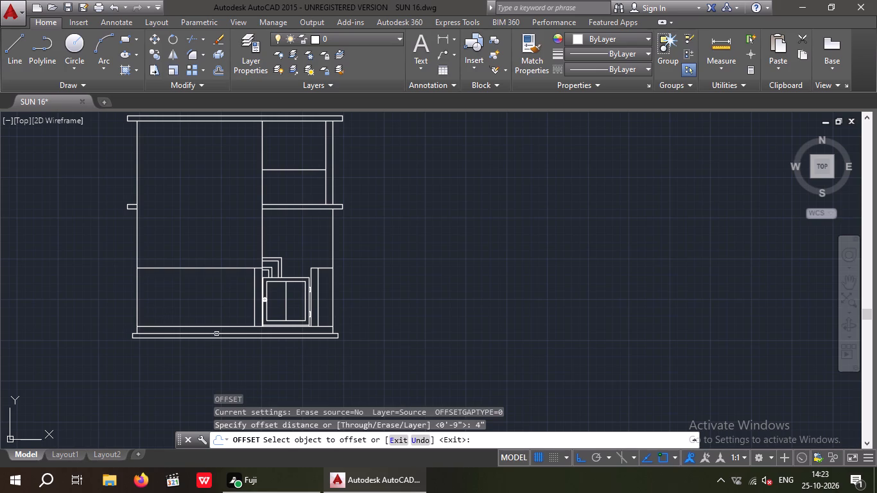
scroll(239, 266, up, 3)
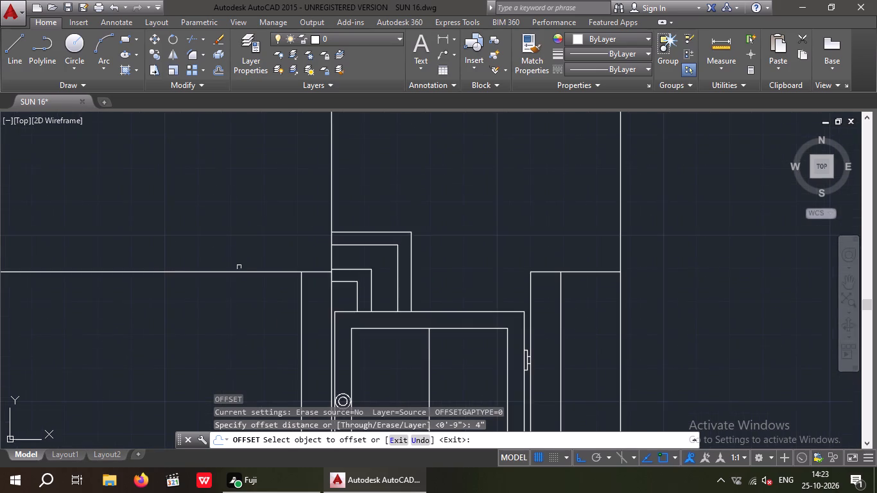
scroll(247, 275, up, 3)
drag(287, 261, 293, 275)
click(307, 302)
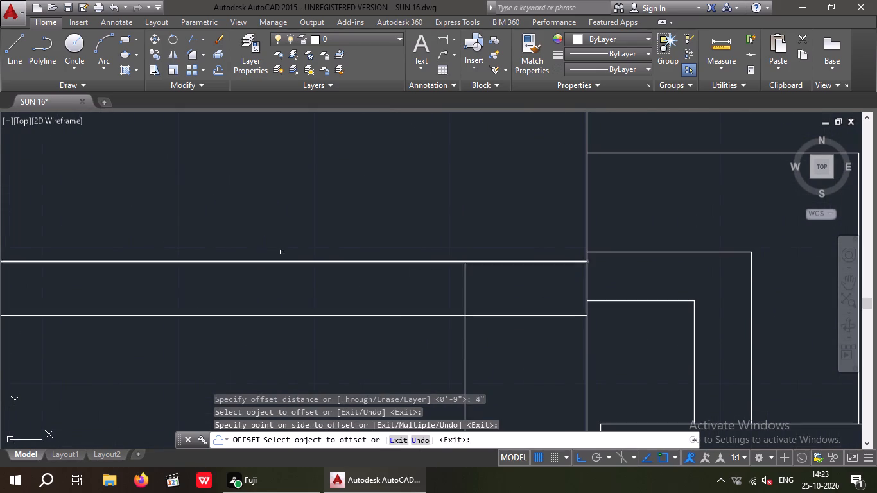
scroll(282, 252, down, 3)
drag(606, 257, 612, 273)
click(613, 276)
key(Escape)
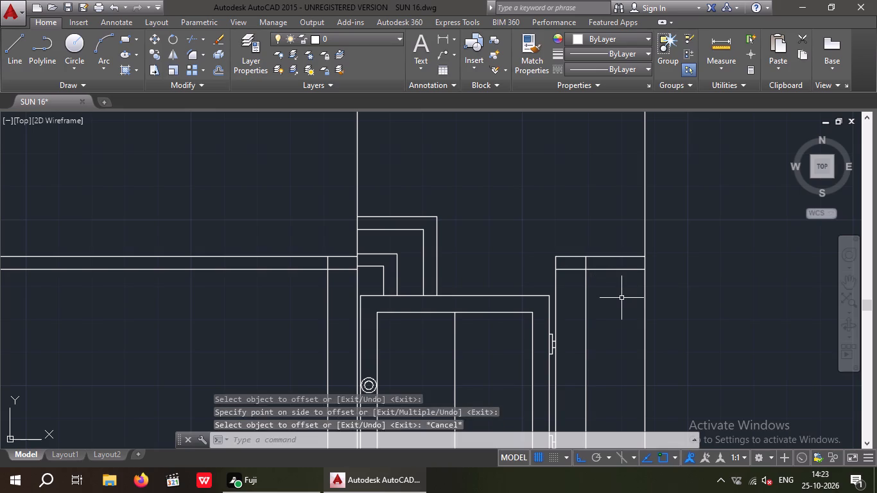
key(Escape)
key(Escape)
key(Escape)
key(Escape)
key(Escape)
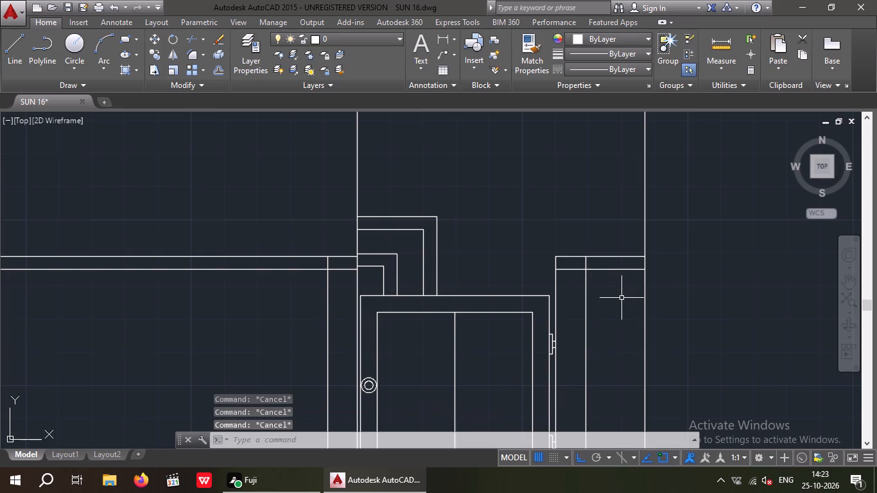
Offset both vertical edges of the pier right of the gate 4" outward, one to each side.
key(o)
key(Return)
text(4")
key(Return)
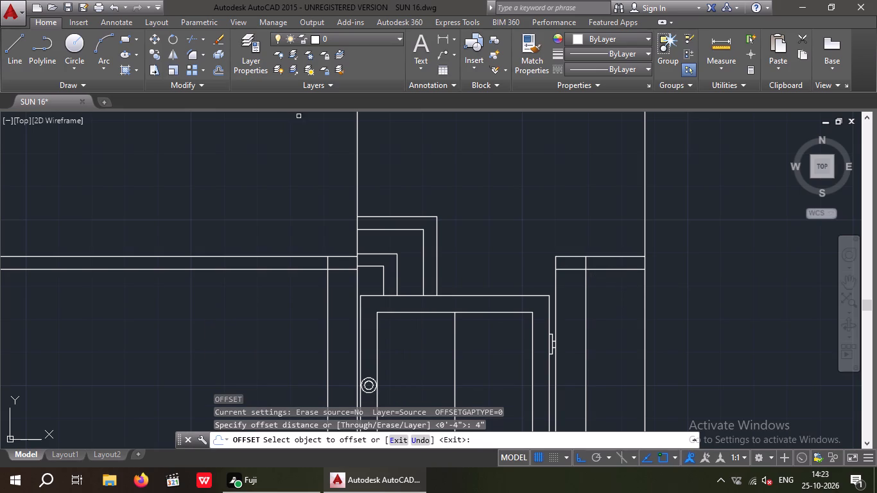
drag(586, 309, 602, 309)
click(632, 305)
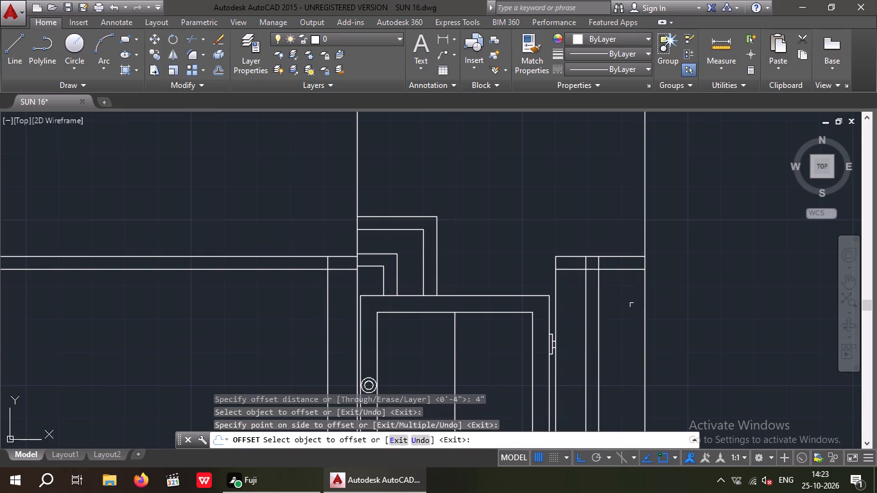
click(556, 284)
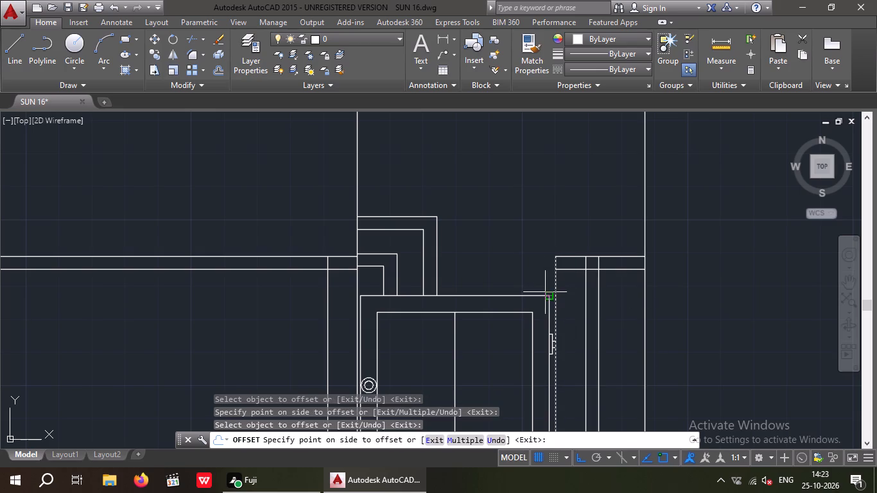
click(526, 273)
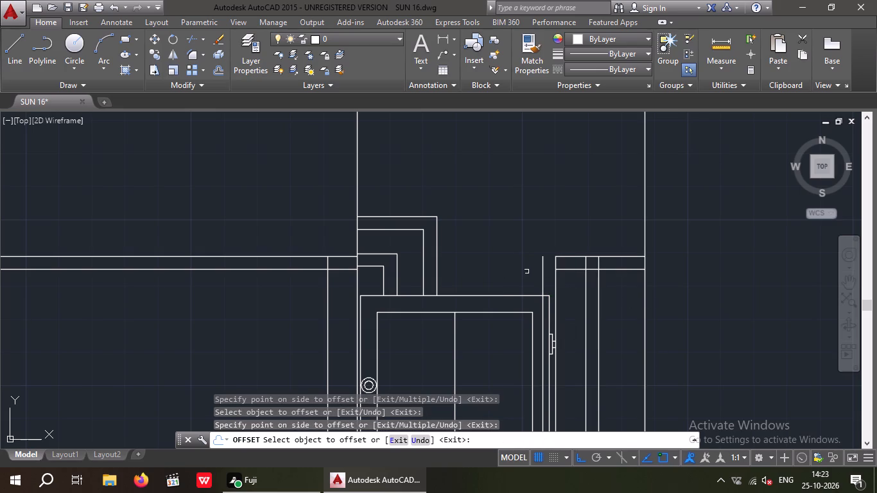
key(Escape)
key(Escape)
key(Escape)
key(Escape)
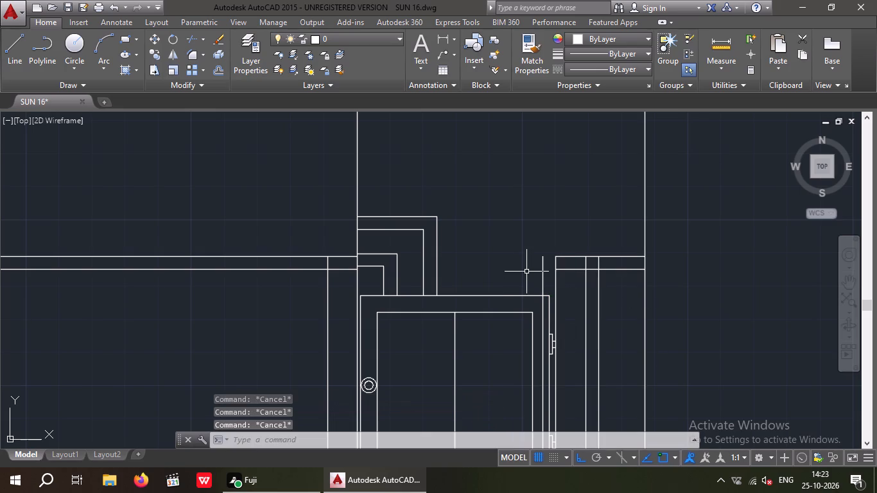
Extend both horizontal top lines of the right low wall to the new vertical on the gate side.
text(EX)
key(space)
key(space)
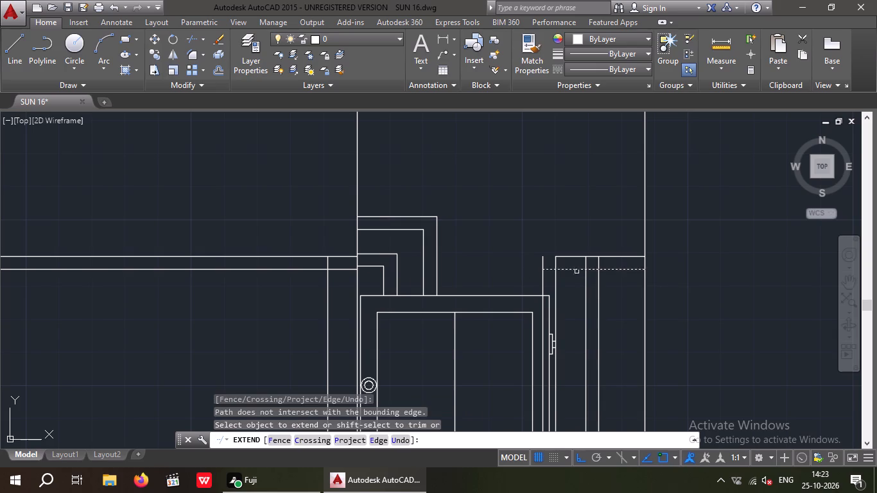
click(566, 269)
click(570, 257)
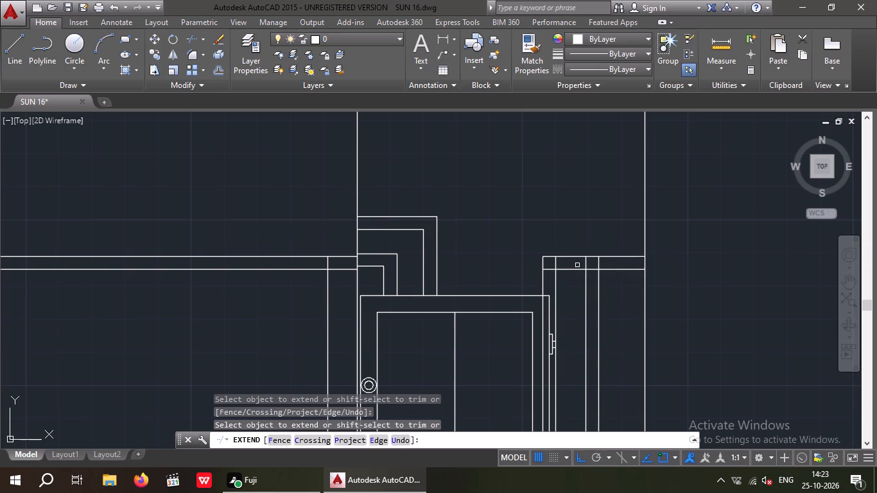
key(Escape)
key(Escape)
key(Escape)
key(Escape)
Trim both outer offset verticals of the pier right of the gate below its 4" top band.
key(t)
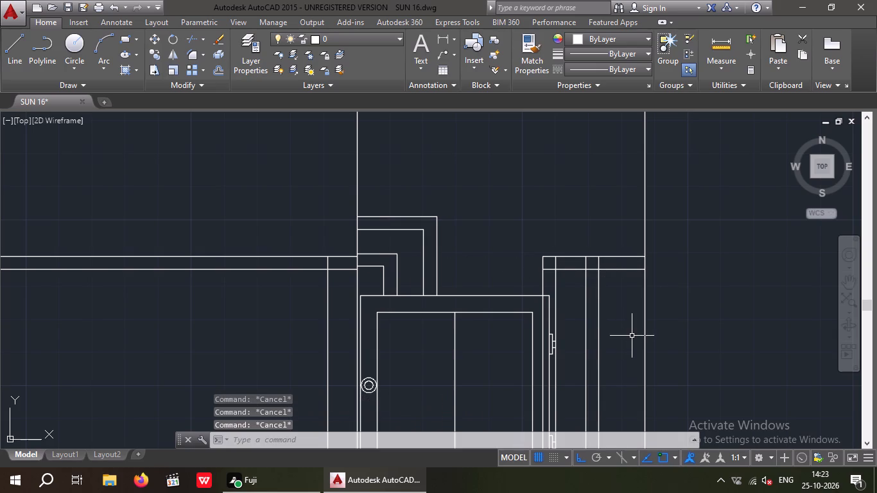
key(Escape)
key(Escape)
key(Escape)
key(Escape)
key(t)
key(r)
key(space)
key(space)
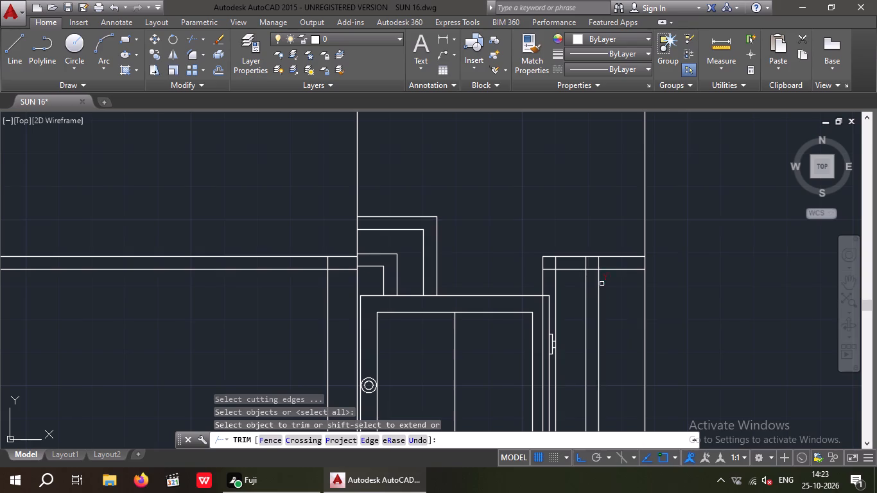
click(600, 290)
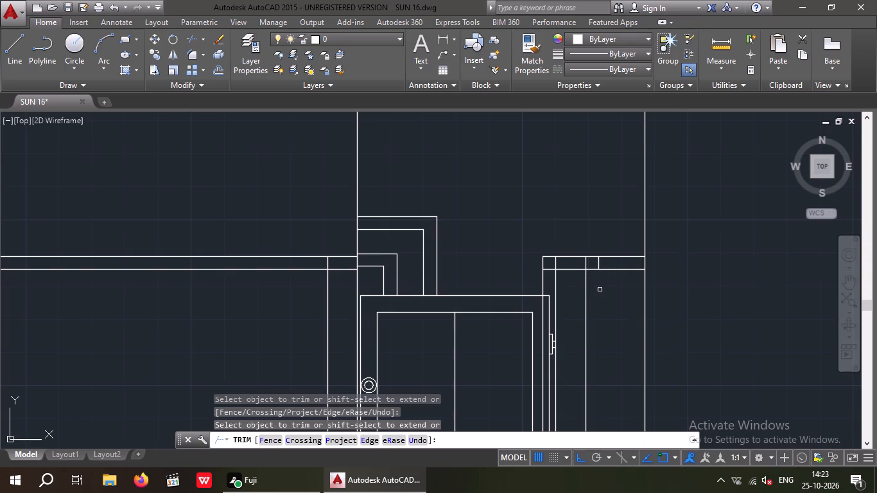
click(543, 283)
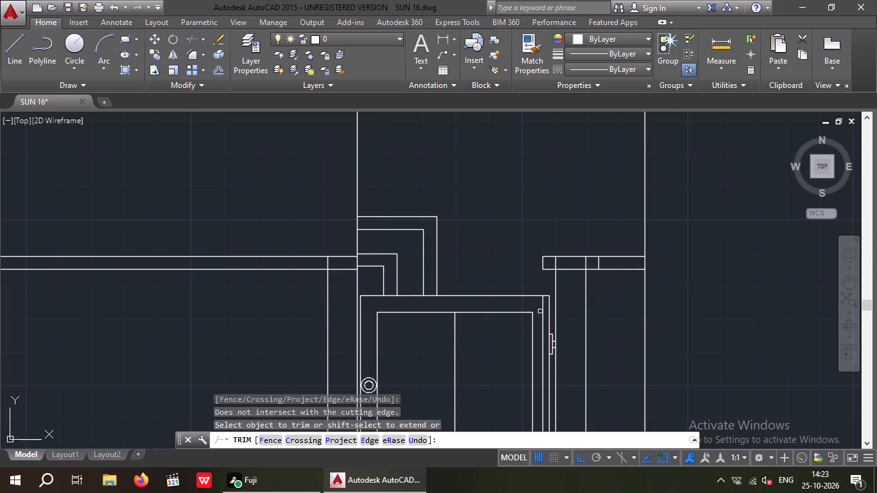
key(Escape)
key(Escape)
Erase the leftover piece of the offset vertical running inside the gate's right frame.
scroll(544, 311, up, 3)
drag(548, 302, 536, 320)
click(534, 322)
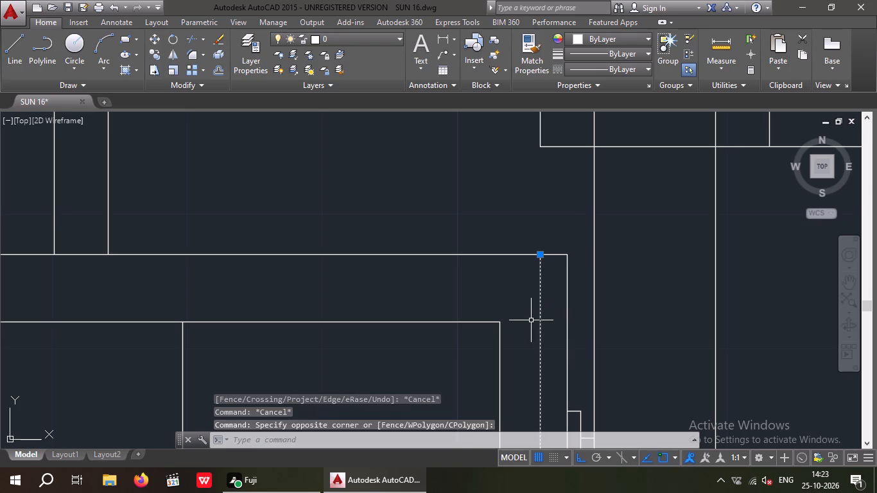
key(Delete)
scroll(537, 324, down, 3)
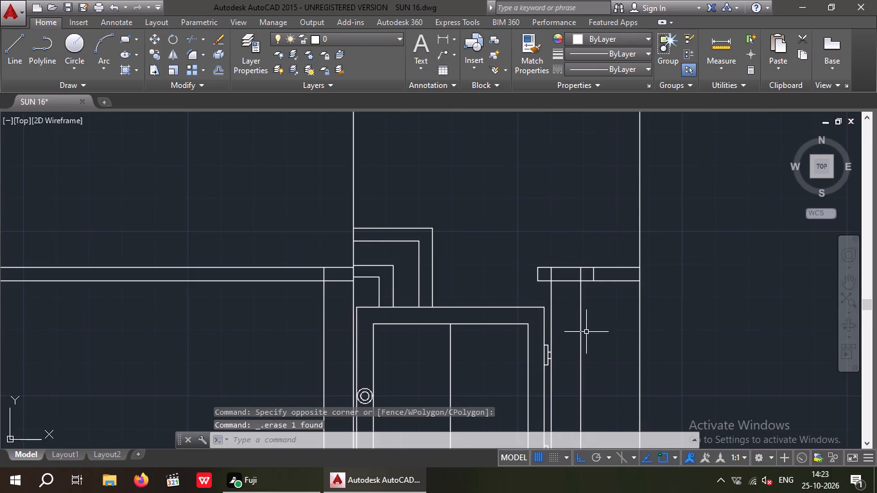
key(Escape)
key(Escape)
key(Escape)
key(Escape)
Trim the right pier's two edges where they cross its top band.
key(t)
key(r)
key(space)
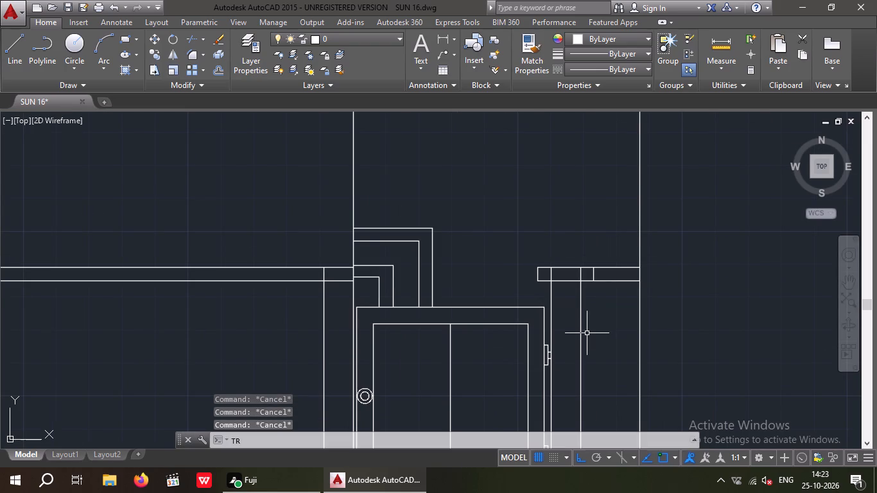
key(space)
scroll(578, 269, up, 4)
drag(605, 274, 550, 291)
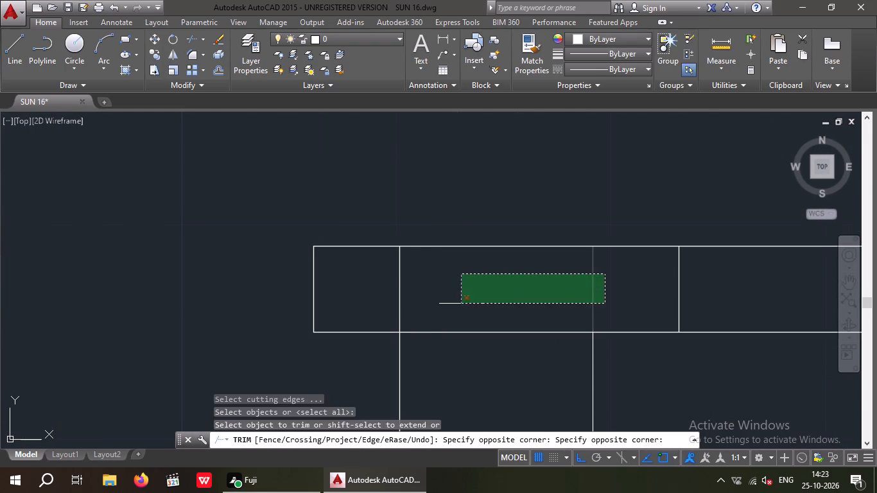
click(392, 297)
scroll(412, 268, down, 4)
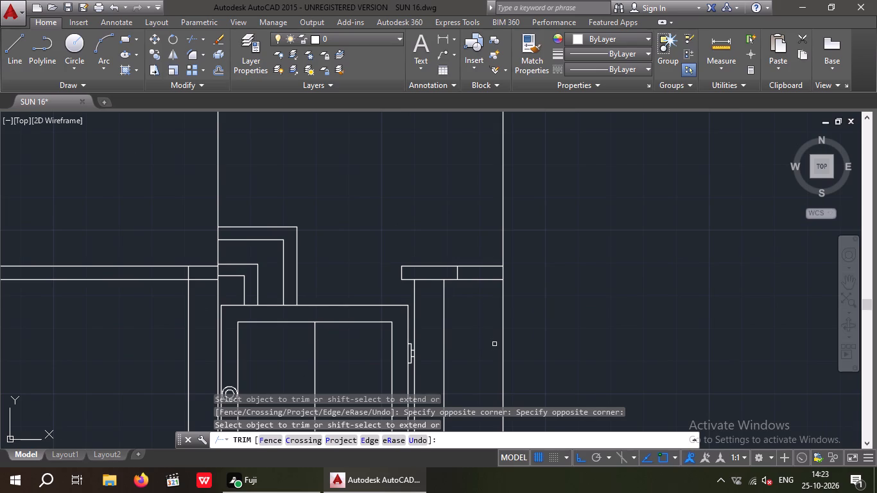
key(Escape)
key(Escape)
key(Escape)
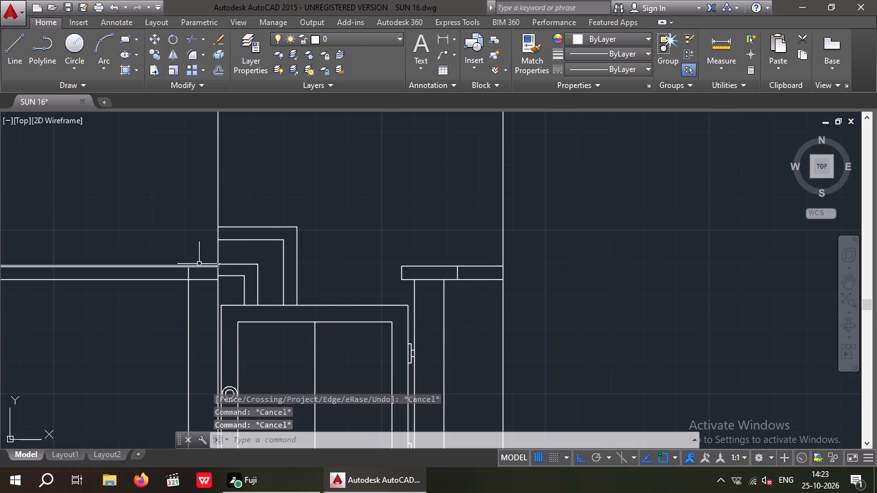
Erase the two smaller L-shaped outlines nested inside the larger pair above the gate's left side.
scroll(230, 264, up, 4)
drag(277, 354, 265, 321)
click(229, 232)
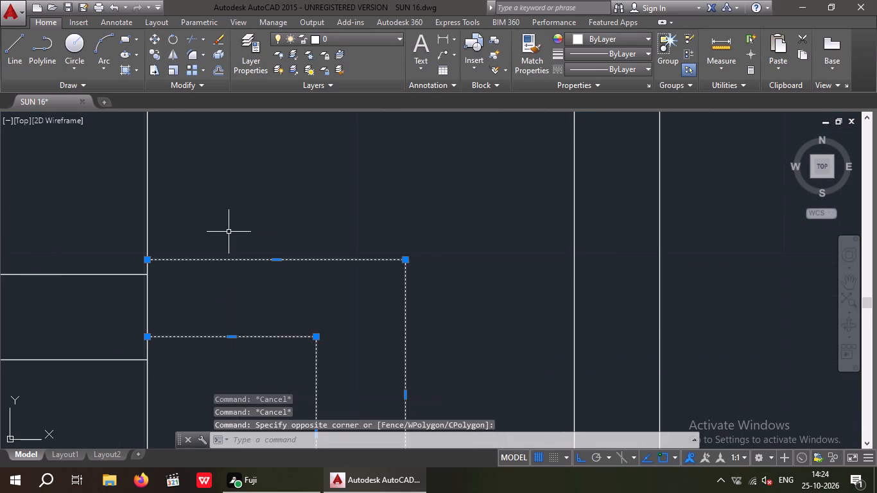
key(Delete)
scroll(237, 234, down, 3)
key(Escape)
key(Escape)
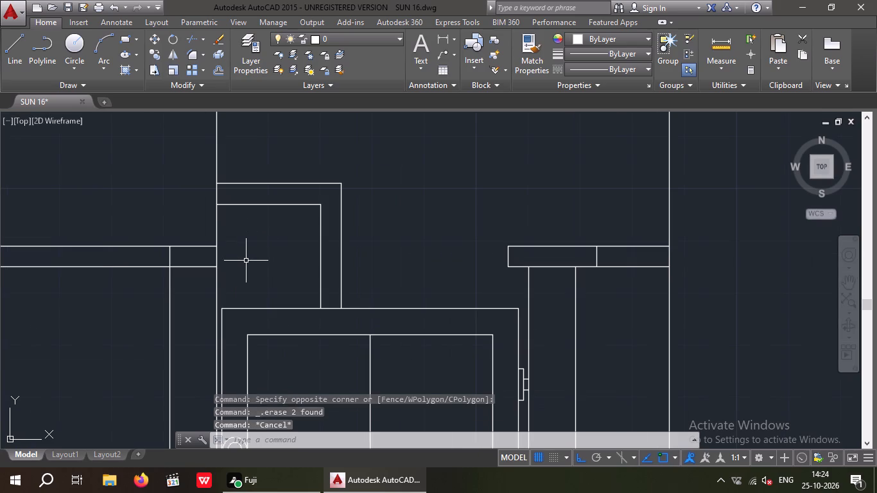
key(Escape)
Offset both vertical edges of the pier left of the gate 4" outward, one to each side.
key(o)
key(Return)
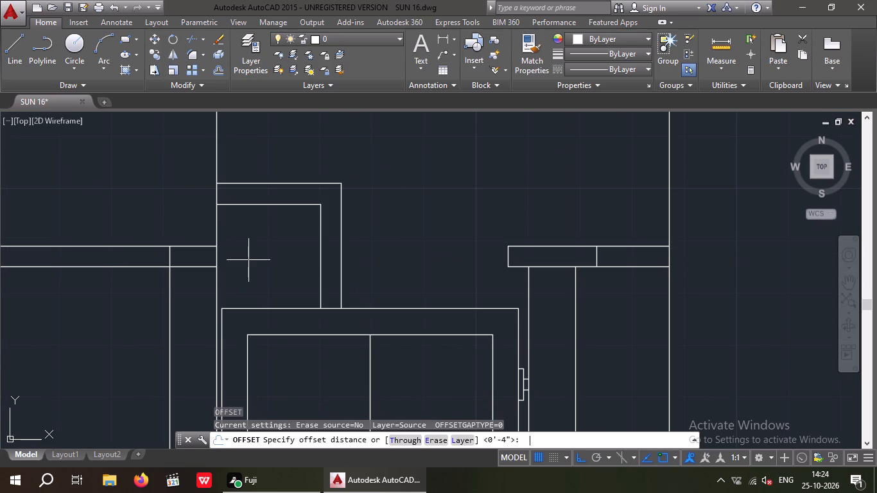
key(4)
key(shift+quotedbl)
key(Return)
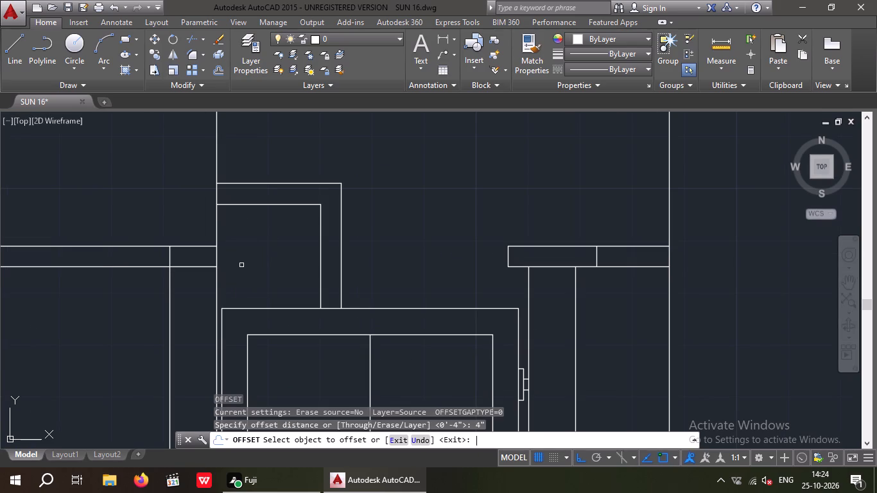
click(216, 291)
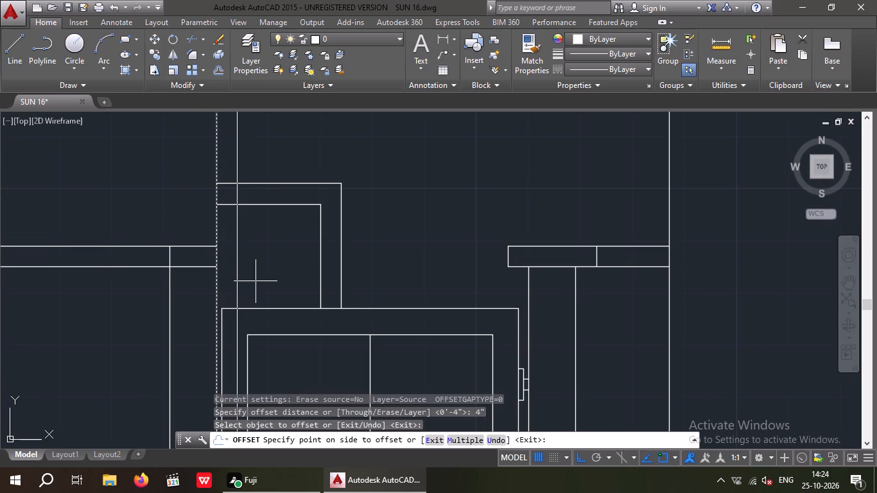
click(257, 281)
drag(171, 304, 155, 313)
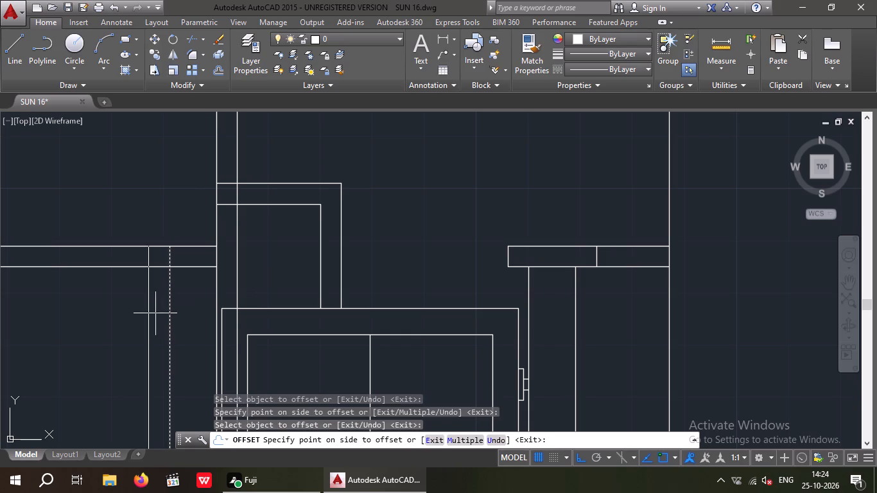
click(149, 313)
key(Escape)
key(Escape)
key(Escape)
key(Escape)
Extend both horizontal top lines of the left low wall to the new vertical on the gate side.
key(e)
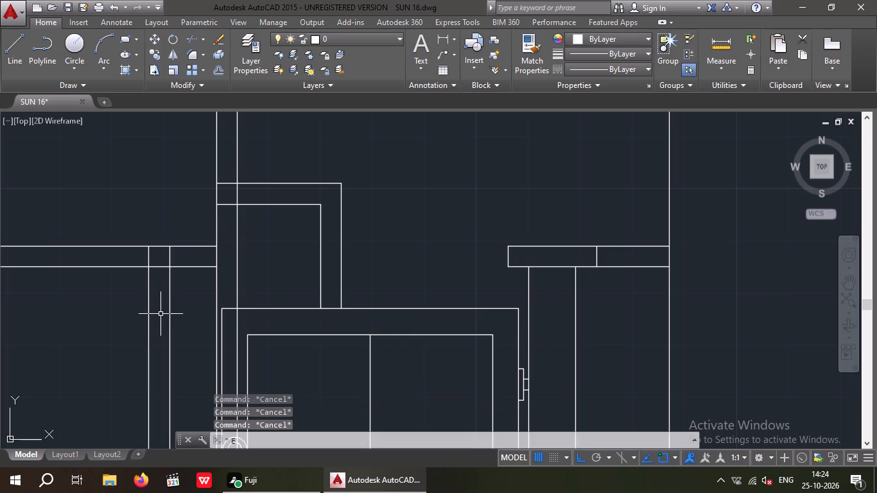
key(x)
key(space)
key(space)
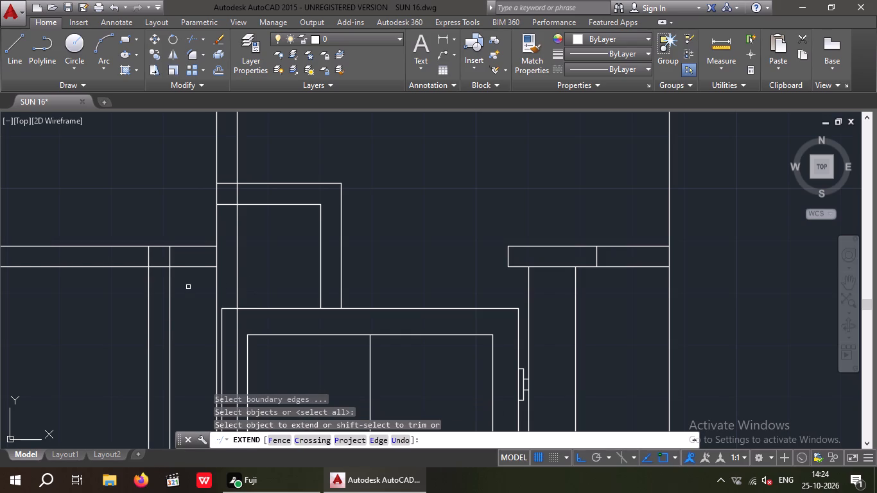
click(196, 266)
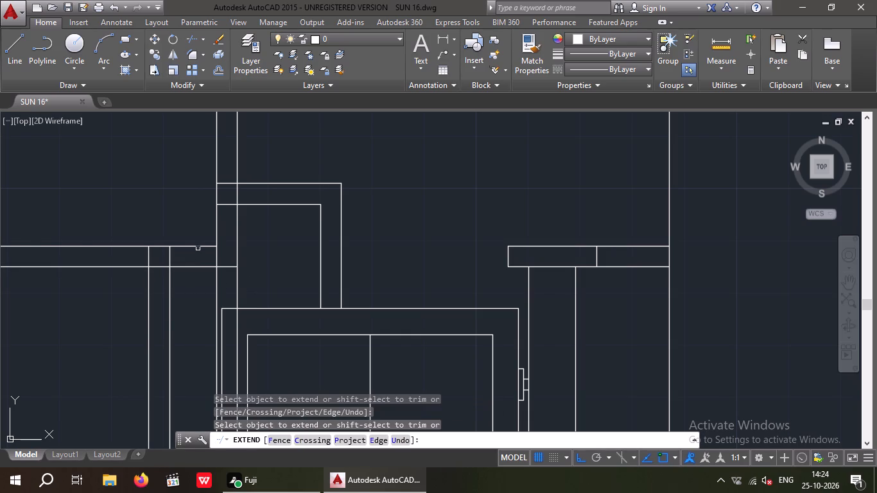
click(200, 246)
key(Escape)
key(Escape)
key(Escape)
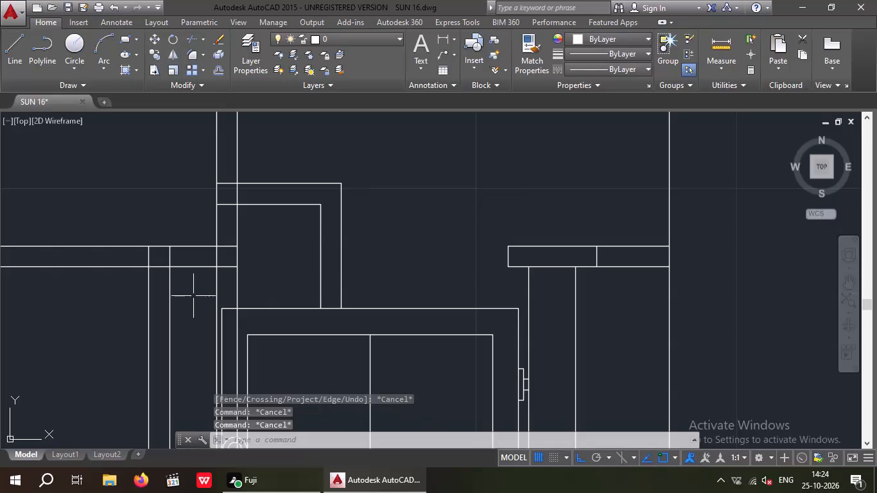
Trim the left pier's gate-side offset vertical just below and just above the wall's top band.
key(t)
key(r)
key(space)
key(space)
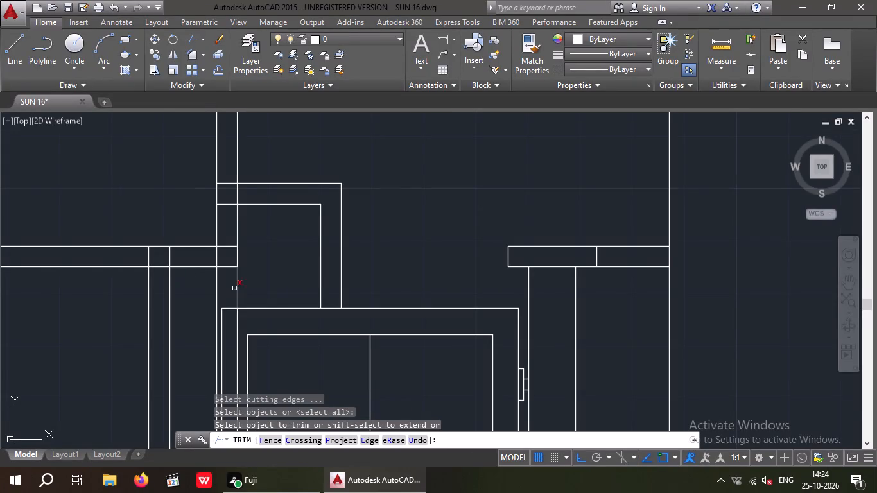
scroll(234, 288, up, 2)
click(240, 286)
scroll(252, 271, down, 2)
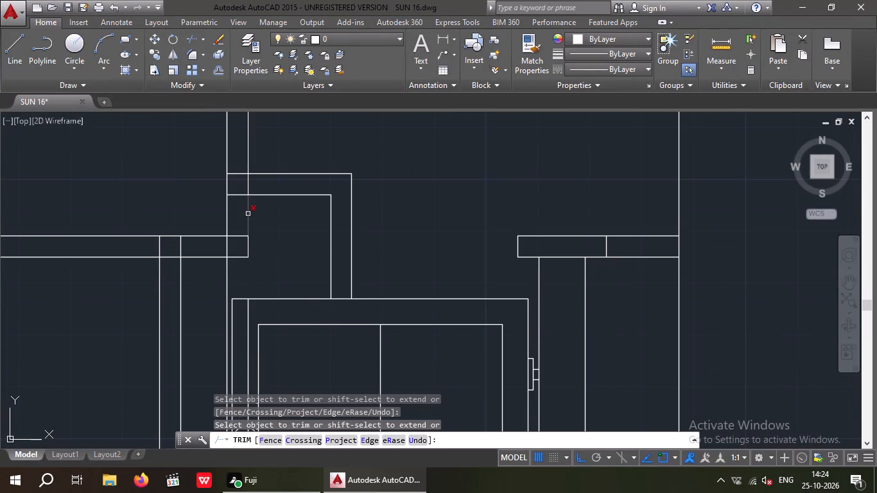
click(248, 214)
key(Escape)
key(Escape)
Erase the leftover pieces of the left pier's gate-side offset vertical above the L-shaped outline and inside the gate.
middle_drag(273, 254, 274, 325)
scroll(250, 211, up, 1)
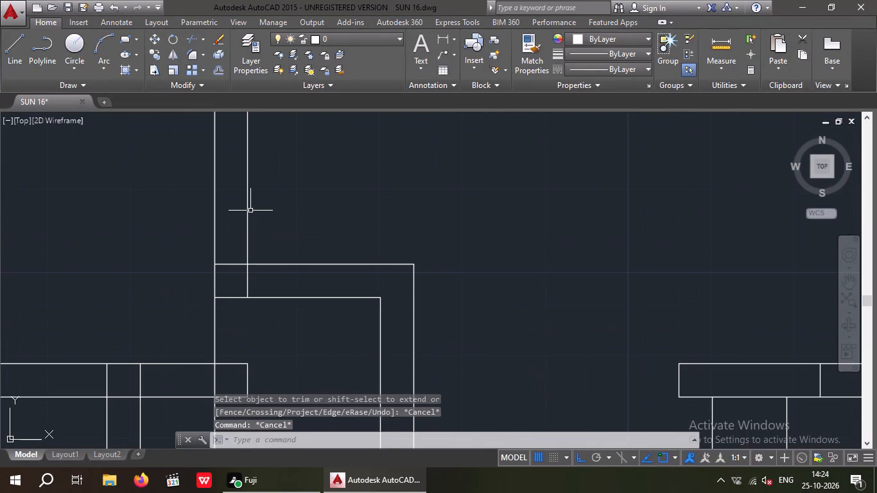
scroll(249, 211, up, 2)
drag(269, 198, 227, 250)
click(227, 251)
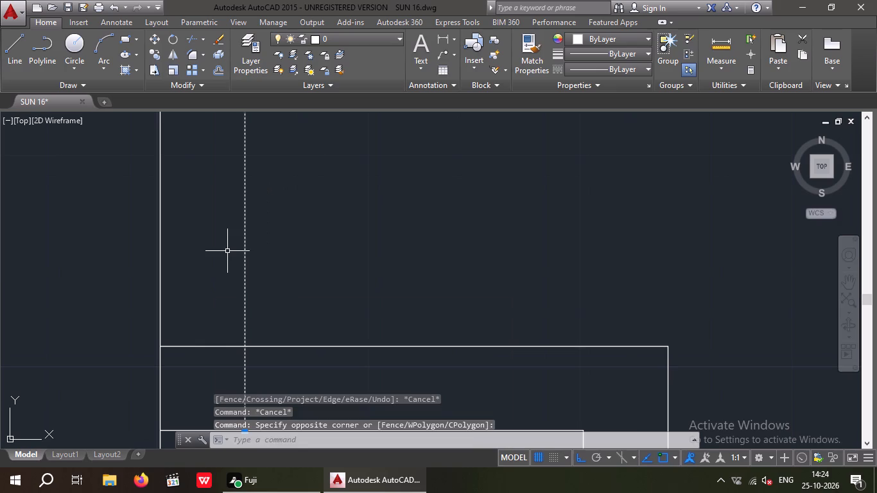
key(Delete)
scroll(227, 247, down, 5)
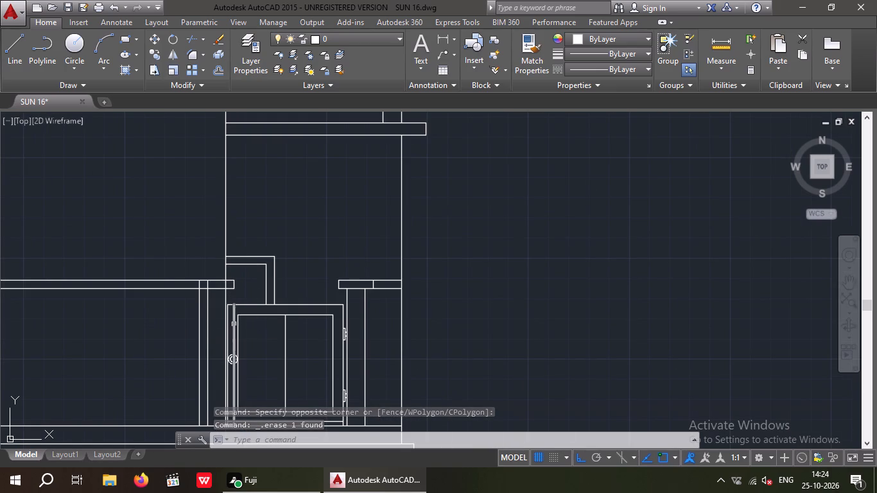
scroll(231, 320, up, 4)
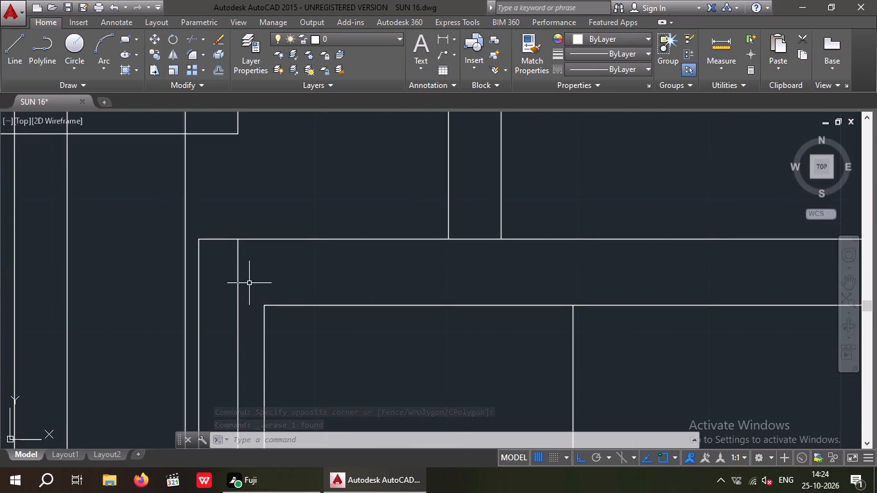
drag(250, 282, 242, 287)
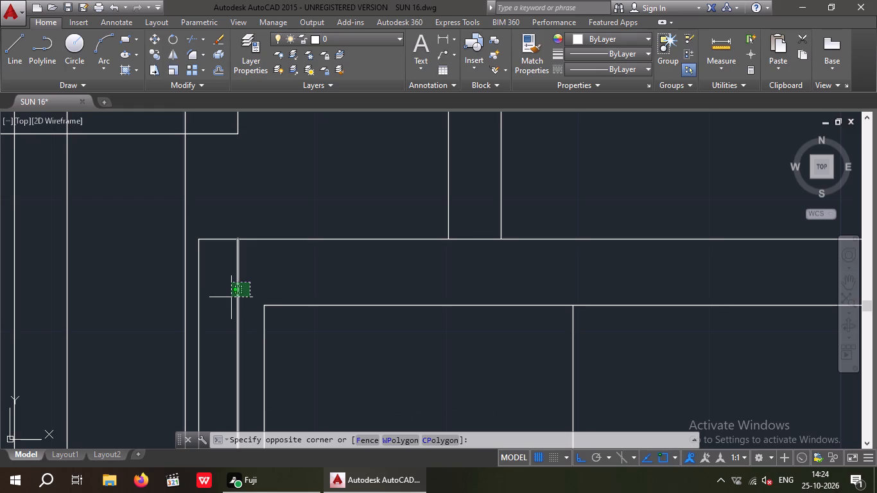
key(Delete)
click(229, 303)
key(Delete)
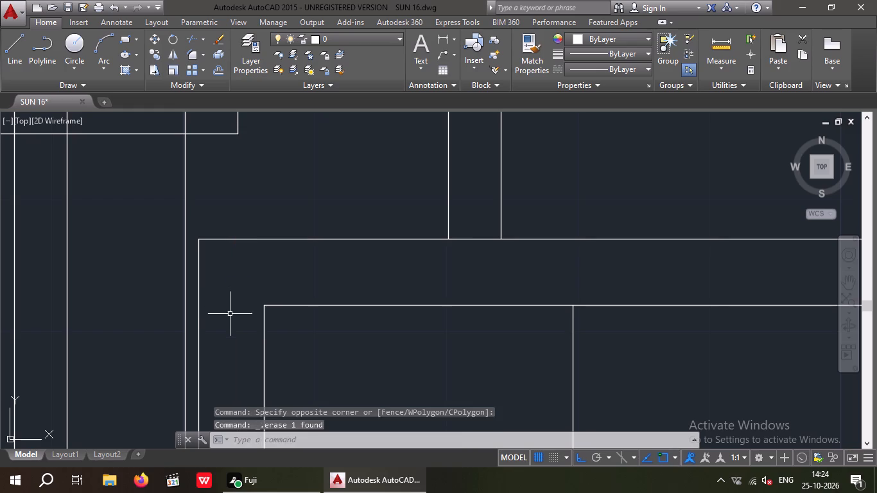
scroll(257, 272, down, 4)
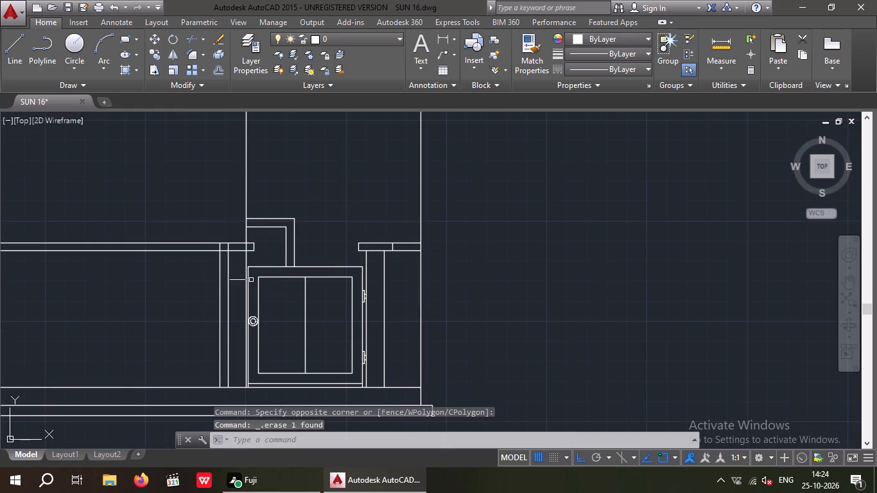
key(Escape)
key(Escape)
key(Escape)
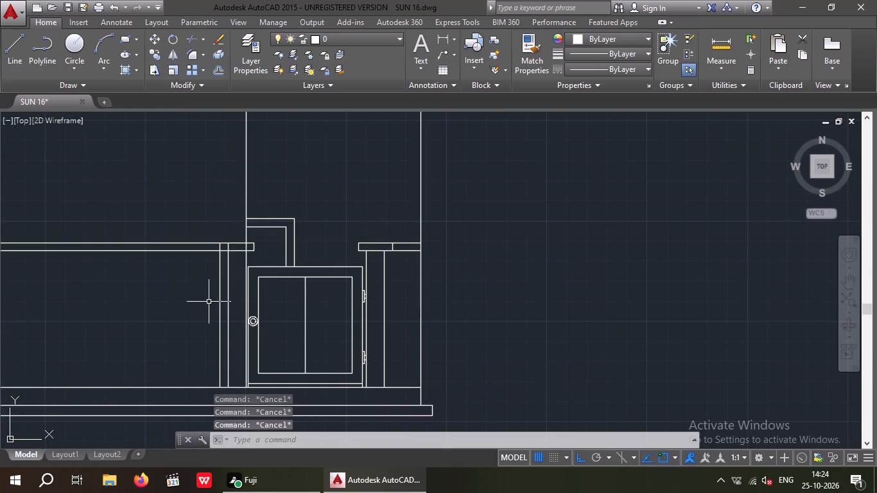
Trim the left pier's two edges inside its top band and its outer offset vertical below the band.
key(t)
key(r)
key(space)
key(space)
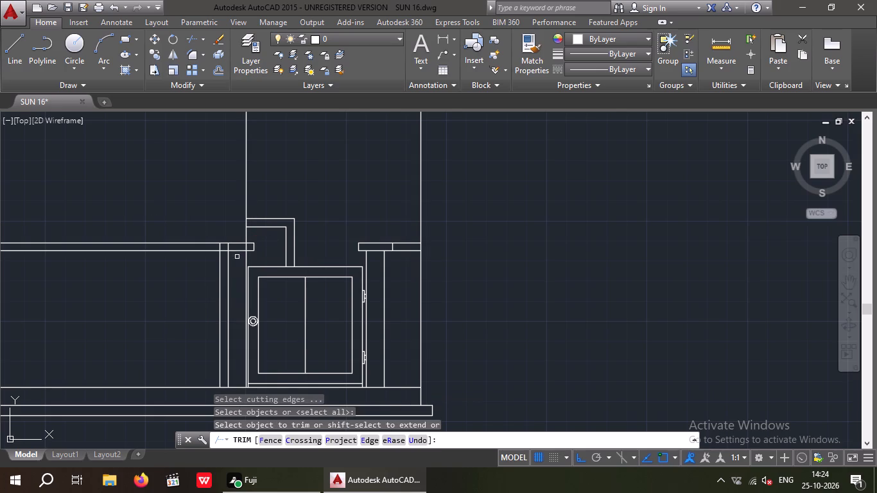
scroll(244, 248, up, 4)
click(250, 242)
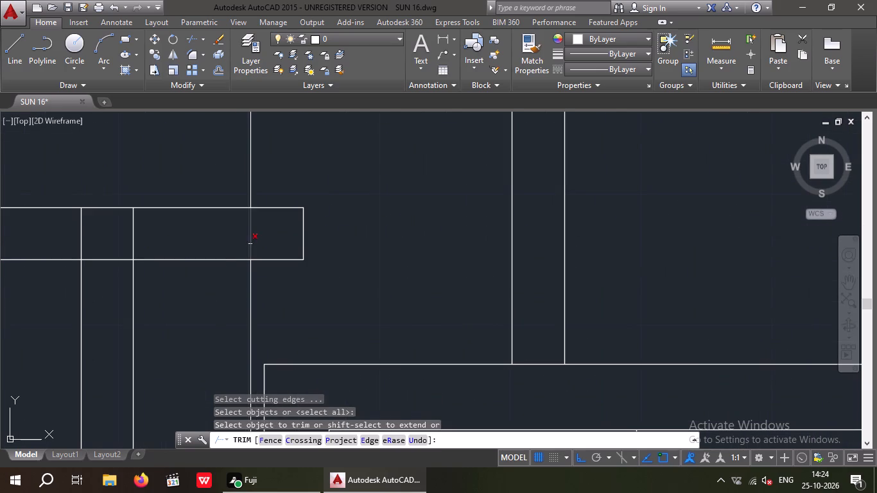
click(134, 236)
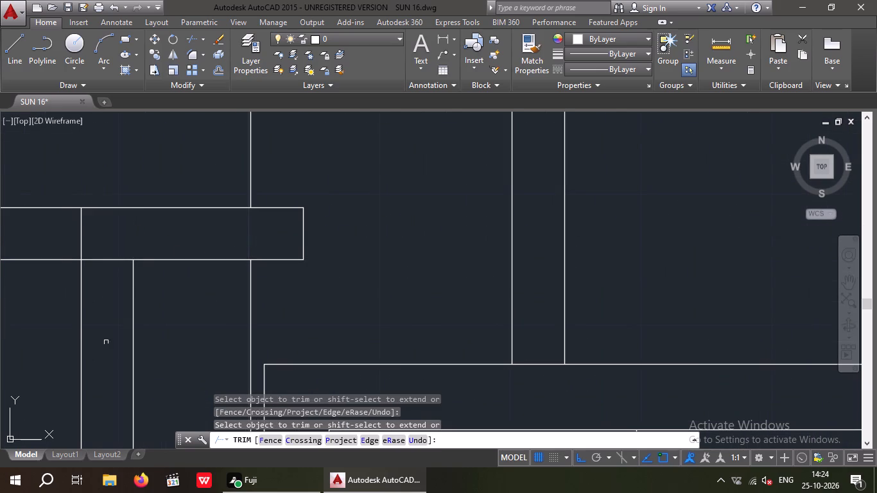
click(80, 322)
scroll(82, 303, down, 3)
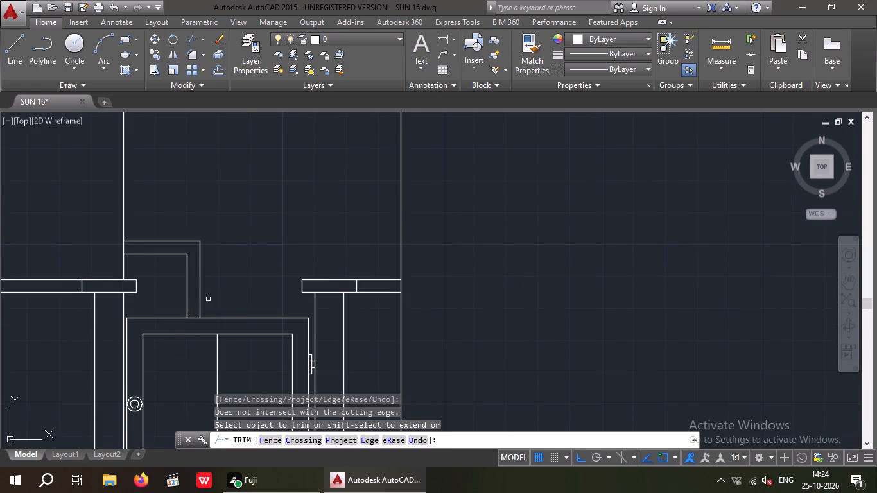
Draw a freehand rectangle overlapping the left pier's top band and the gate's upper corner beside it.
key(Escape)
key(Escape)
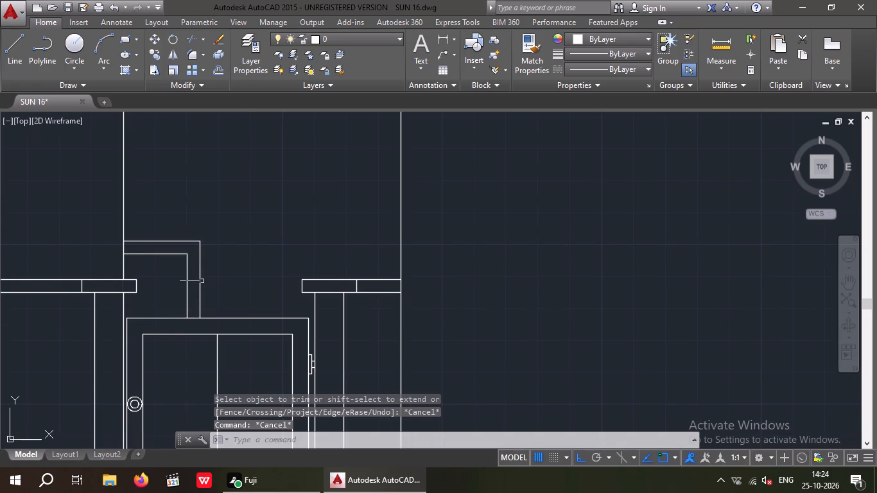
middle_drag(257, 259, 272, 255)
middle_drag(274, 257, 284, 256)
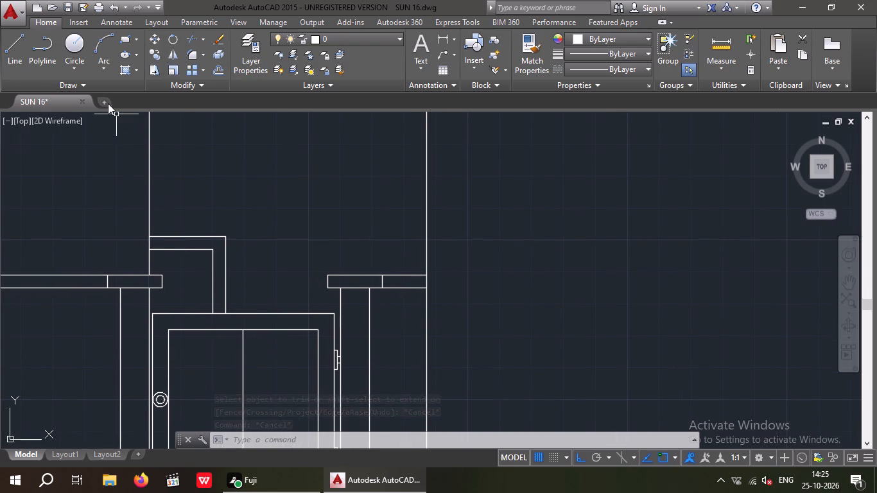
click(126, 38)
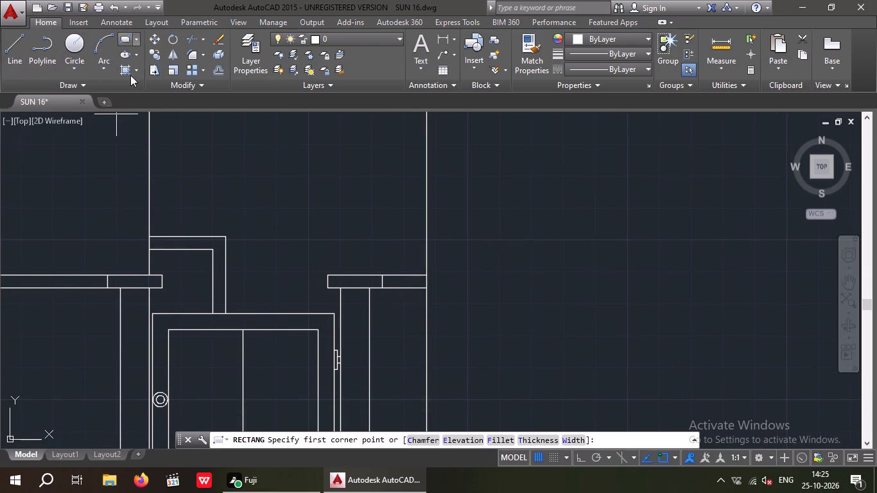
click(187, 281)
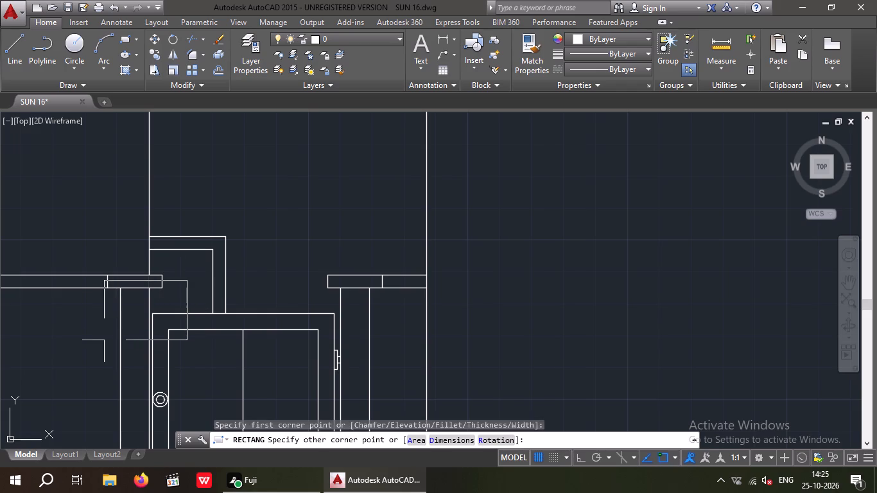
click(89, 348)
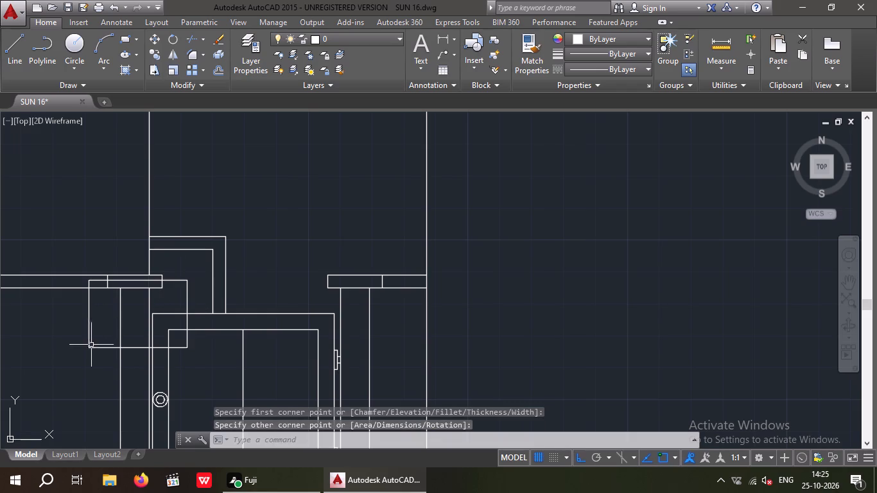
key(Escape)
key(Escape)
key(Escape)
Trim the new rectangle between the gate frame's two top lines and inside the left pier's top band.
key(t)
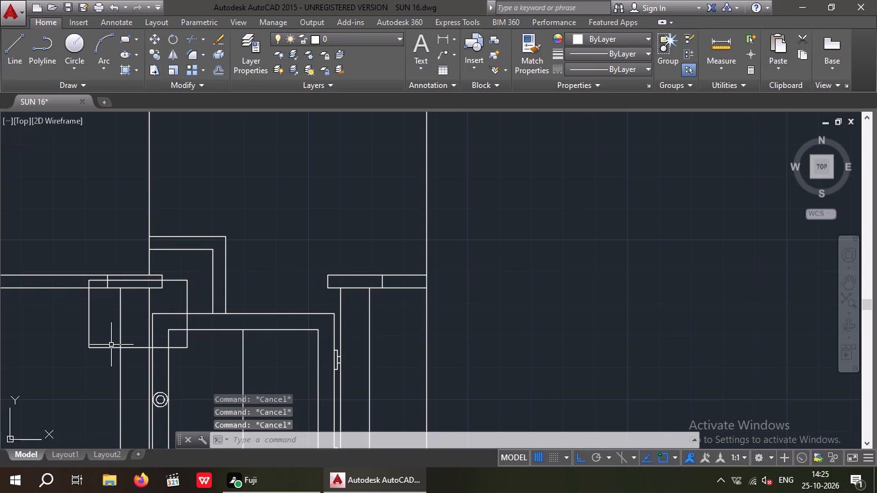
key(r)
key(space)
key(space)
scroll(177, 336, up, 2)
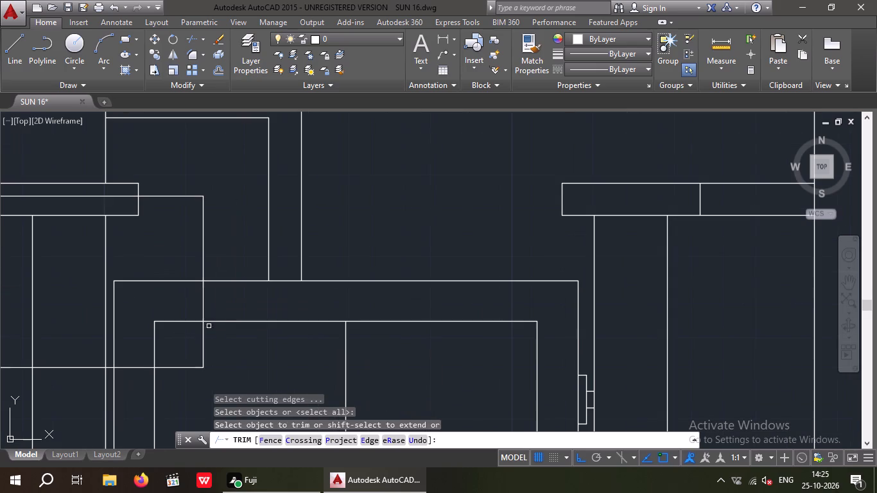
drag(218, 300, 189, 301)
click(171, 301)
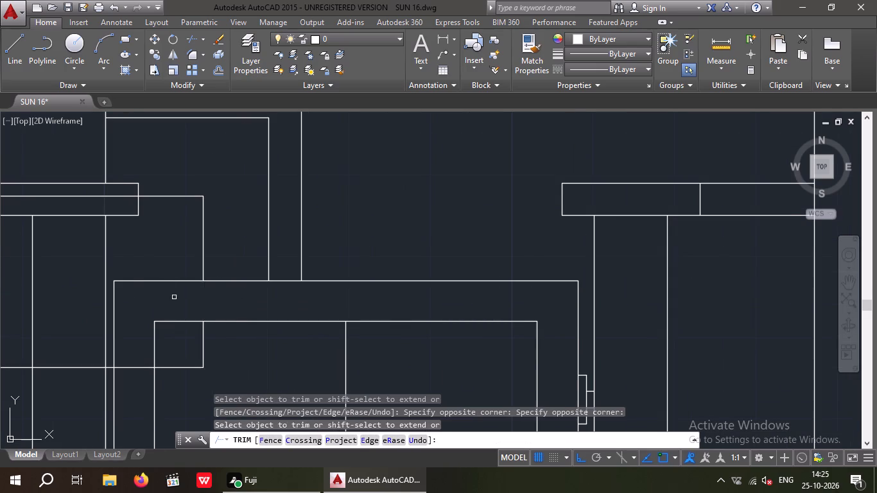
scroll(175, 298, down, 1)
scroll(137, 238, up, 2)
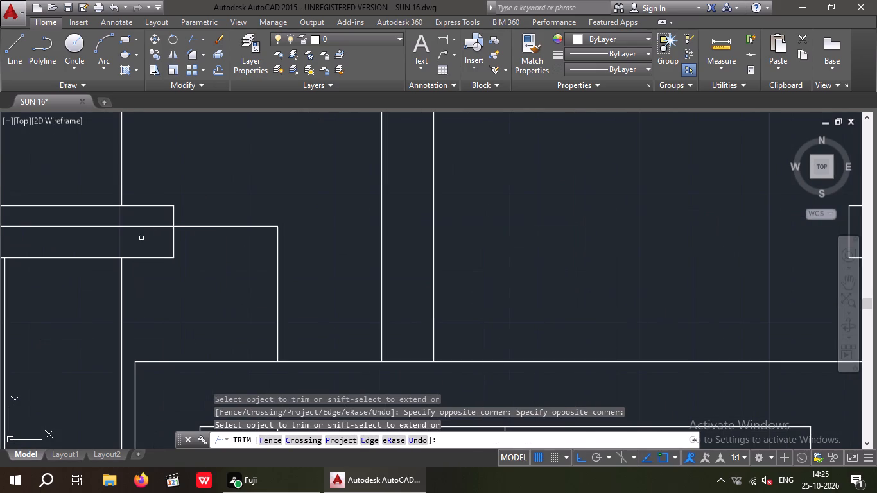
click(148, 239)
click(142, 222)
scroll(143, 227, down, 2)
key(Escape)
key(Escape)
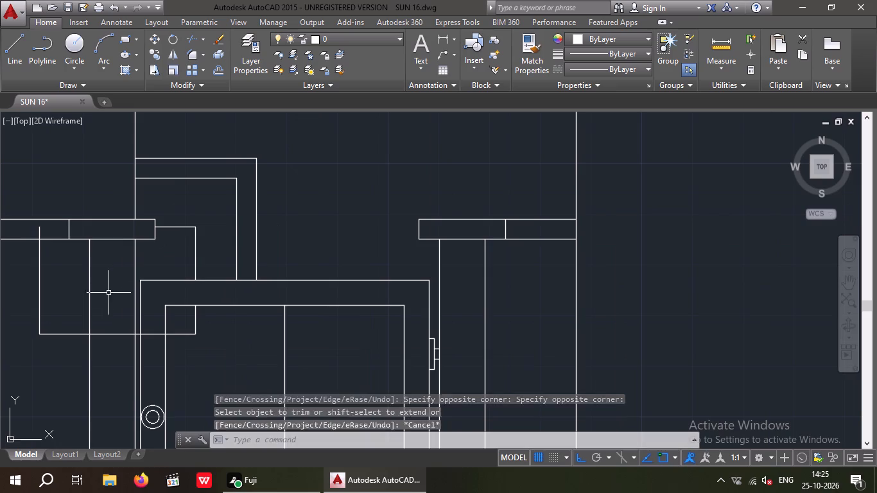
Erase the rectangle's leftover lower portion crossing the left pier and the gate.
key(Escape)
drag(67, 362, 62, 354)
click(30, 324)
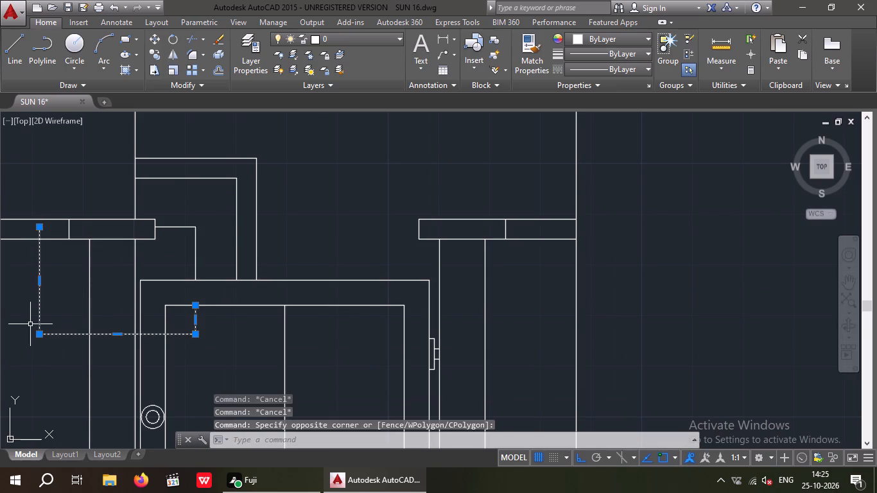
key(Delete)
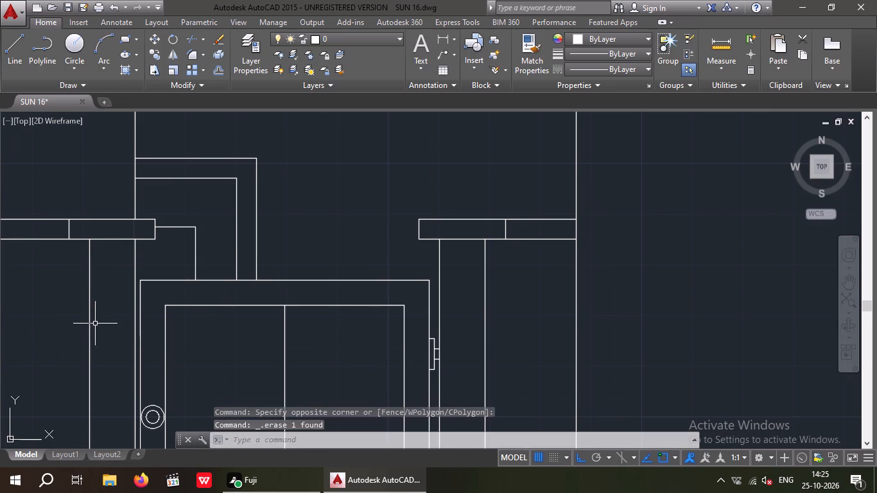
key(Escape)
key(Escape)
key(Escape)
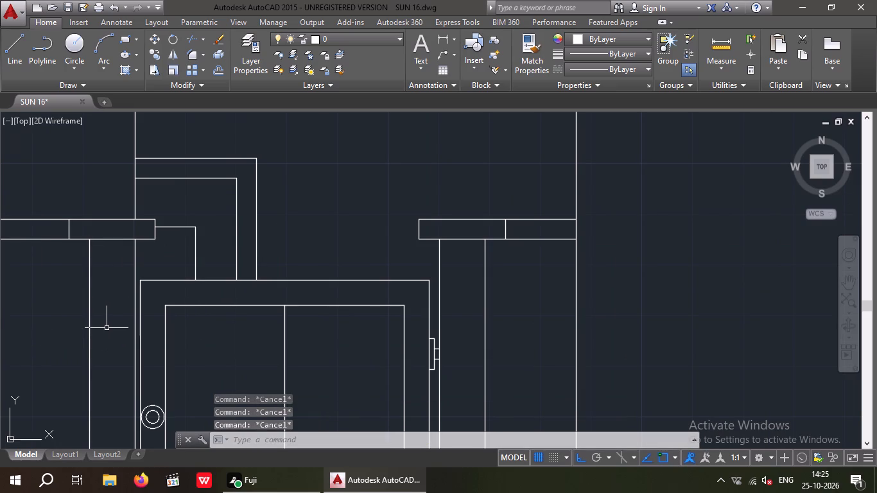
Offset the remaining small L-shaped outline 5" inward, toward the left pier.
key(o)
key(Return)
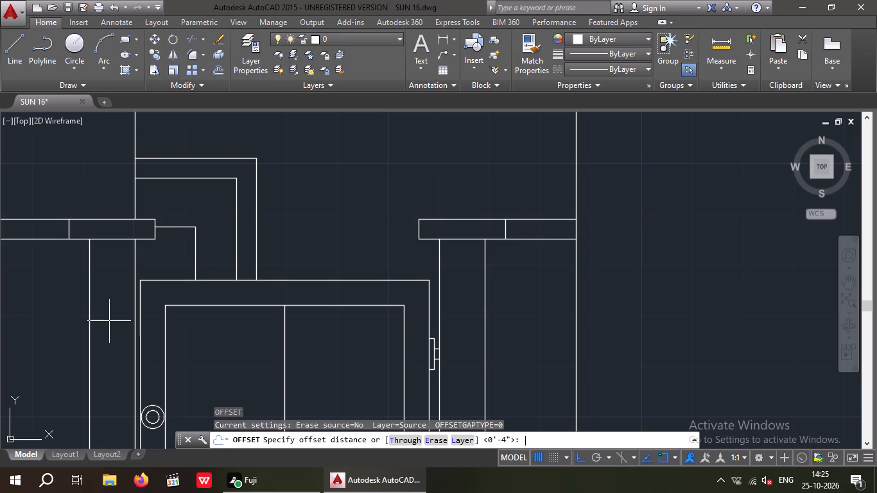
key(5)
key(shift+quotedbl)
key(Return)
click(195, 258)
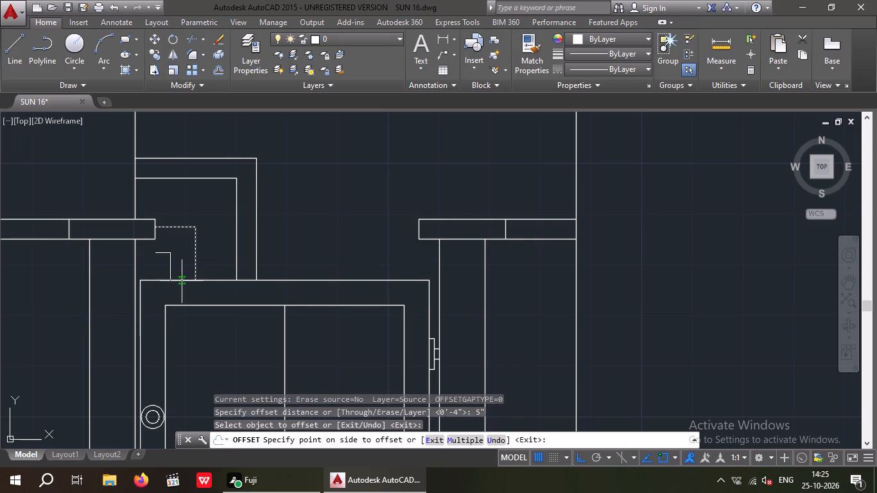
click(177, 282)
key(Escape)
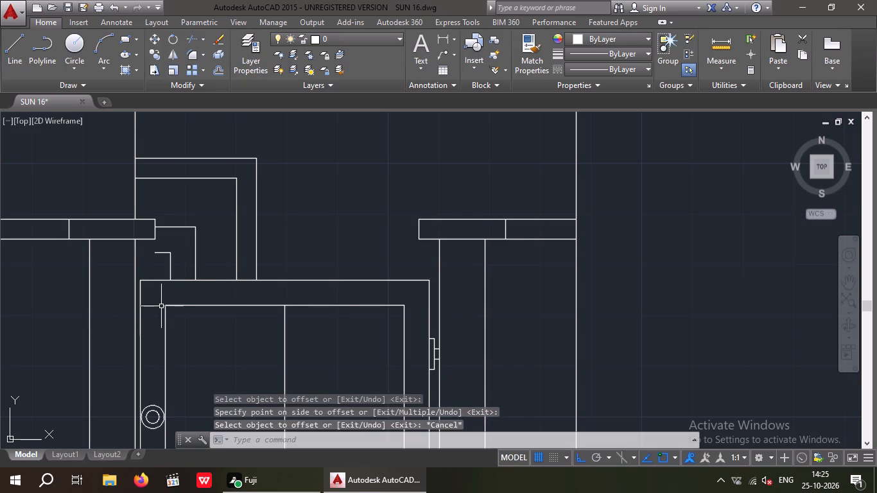
key(Escape)
key(Escape)
Extend the inner L-shaped outline's horizontal end to the left pier's gate-side edge.
key(e)
key(x)
key(space)
key(space)
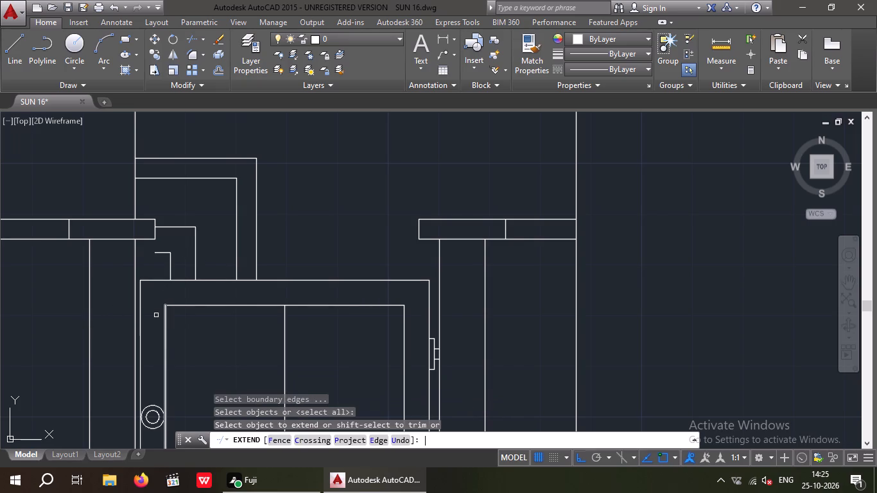
click(158, 253)
key(Escape)
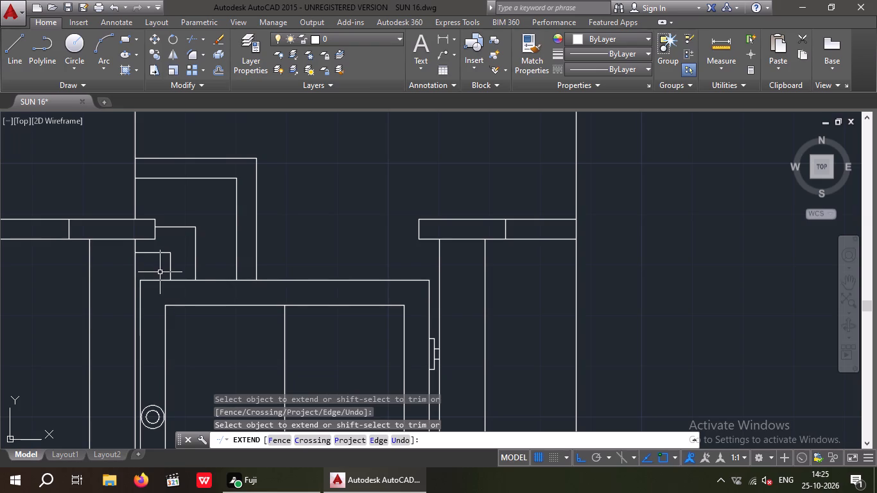
key(Escape)
Erase the upper horizontal lines of the left and right low walls that run over the gate piers.
scroll(160, 268, down, 2)
middle_drag(173, 284, 210, 282)
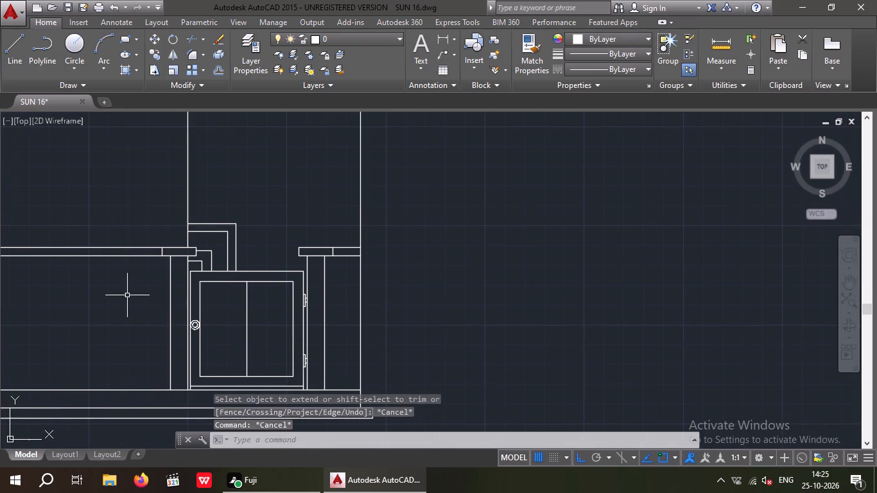
middle_drag(126, 295, 162, 304)
key(Escape)
key(Escape)
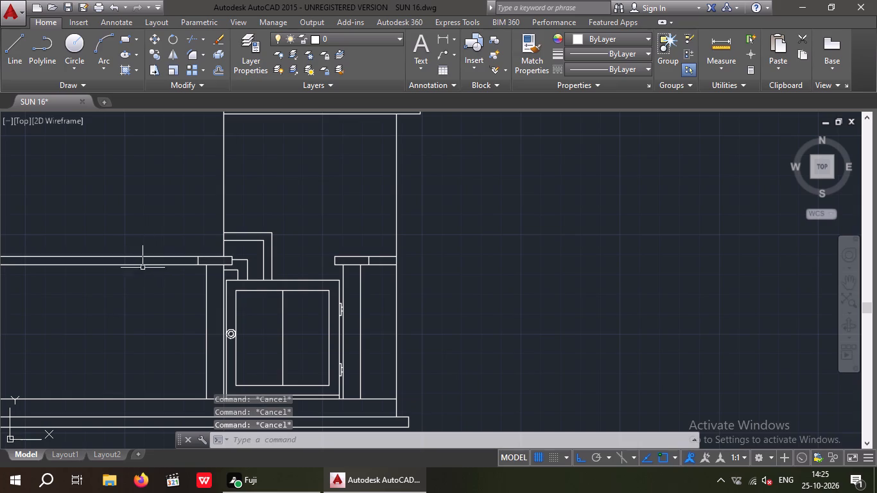
middle_drag(140, 281, 221, 290)
scroll(197, 267, up, 1)
drag(202, 273, 192, 261)
click(186, 254)
scroll(182, 246, down, 1)
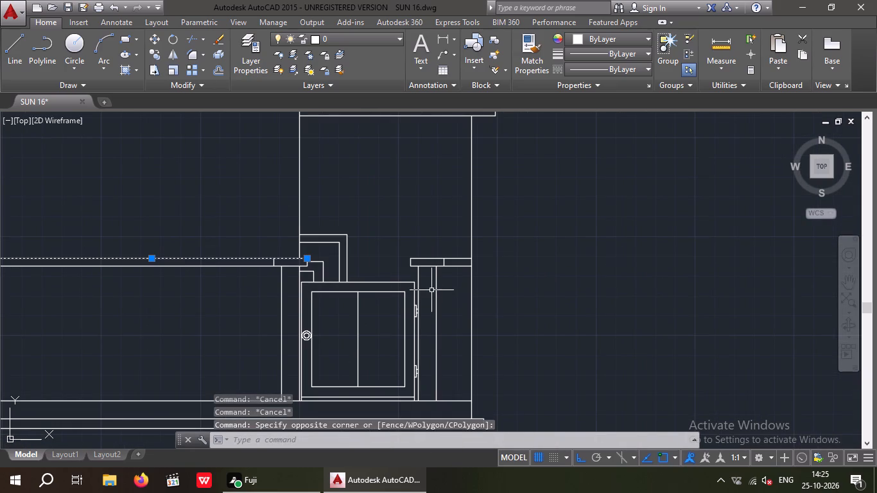
scroll(458, 259, up, 2)
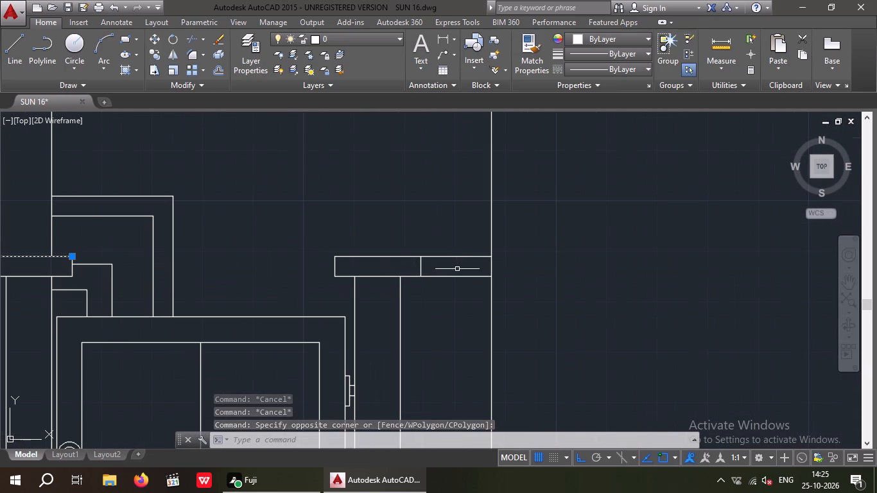
click(460, 266)
click(446, 246)
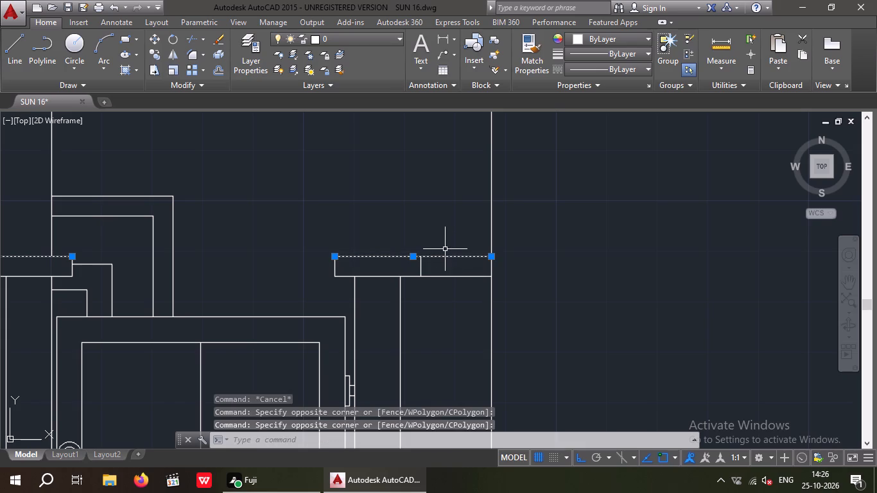
key(Delete)
key(Escape)
key(Escape)
key(Escape)
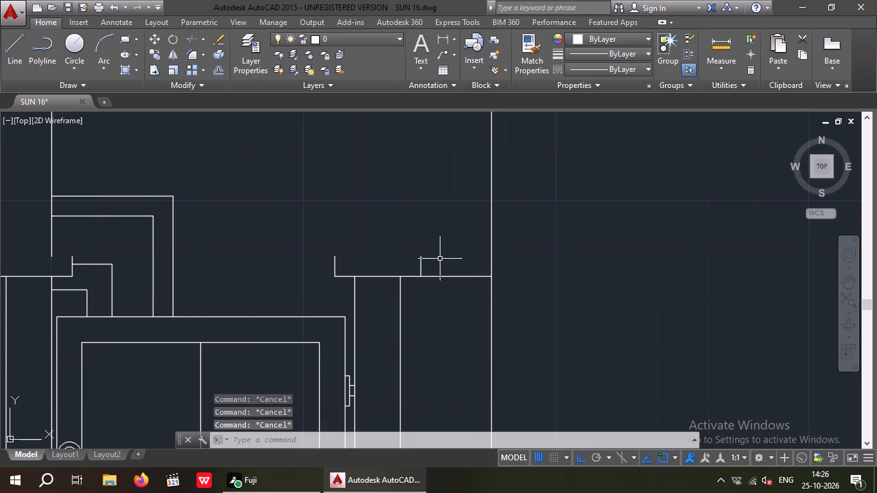
Draw a line closing the top of the right pier's band between its two vertical ends.
key(l)
key(space)
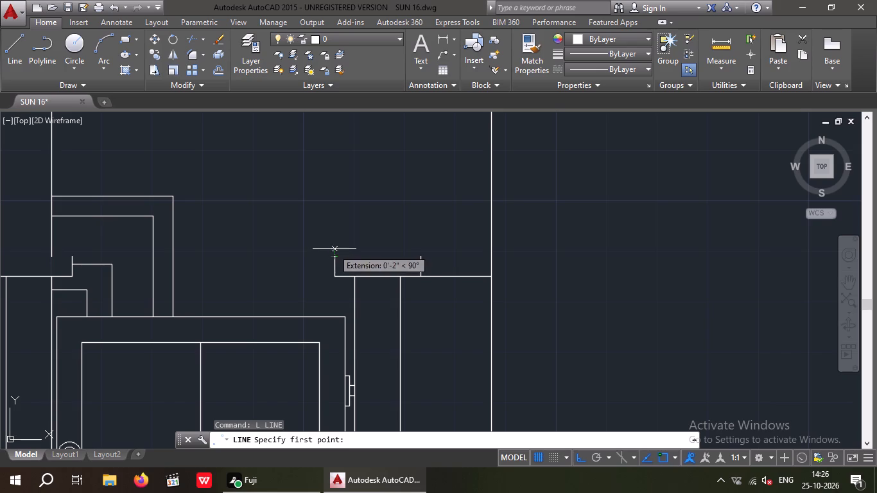
drag(333, 255, 340, 255)
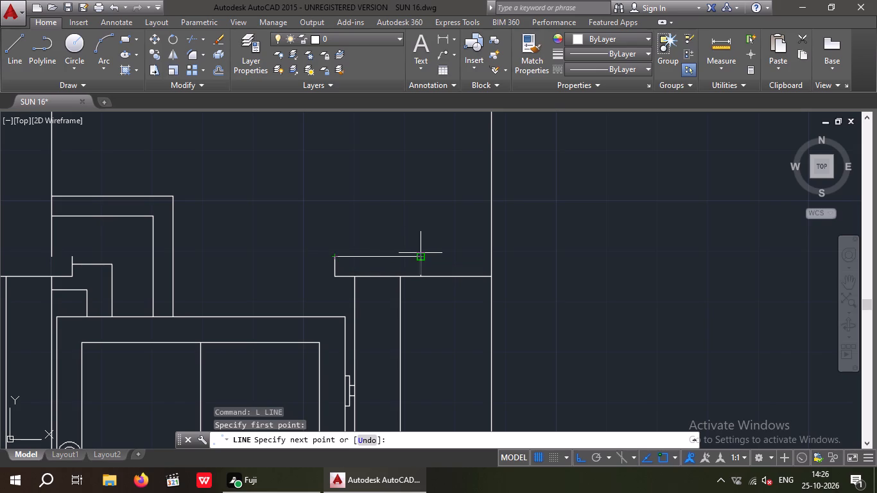
click(420, 256)
key(space)
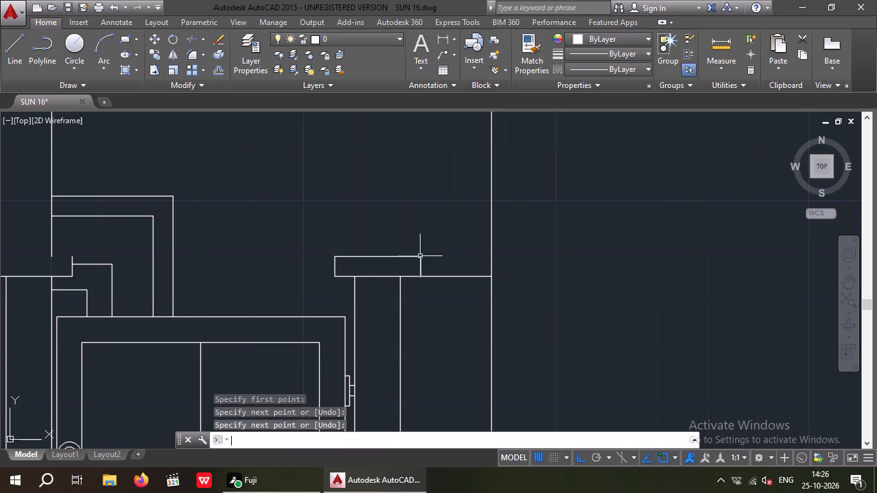
Draw a line closing the top of the left pier's band between its two vertical ends.
scroll(394, 251, down, 3)
scroll(300, 248, up, 4)
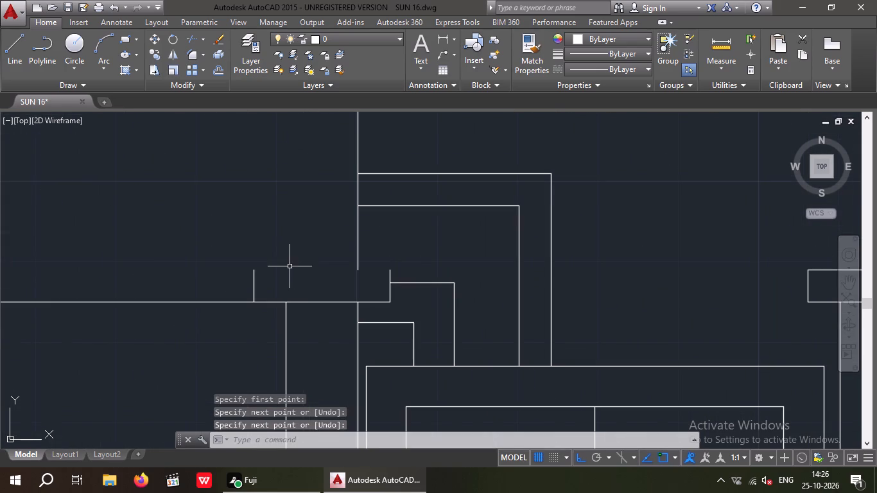
key(space)
drag(254, 268, 262, 270)
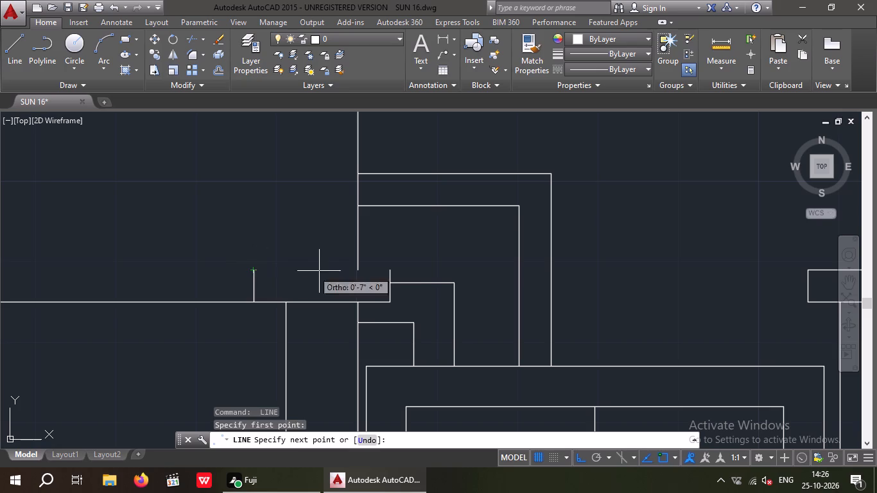
click(390, 270)
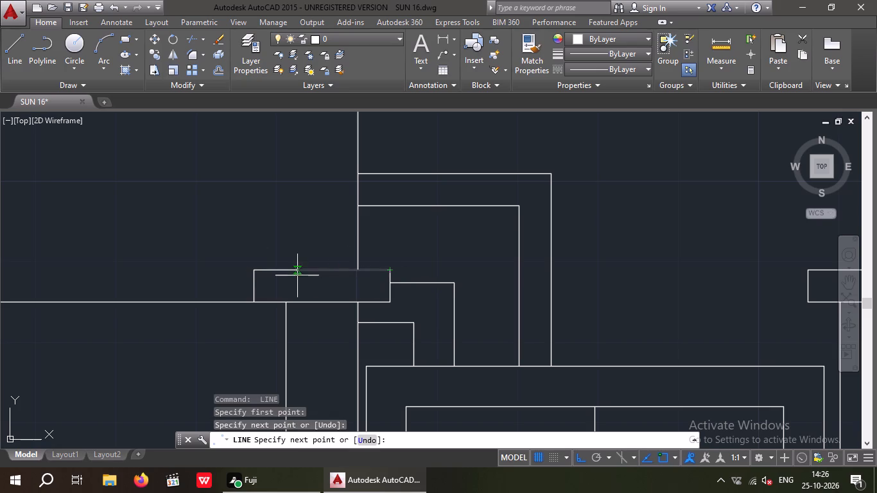
key(Escape)
scroll(290, 267, down, 2)
middle_drag(270, 294, 274, 295)
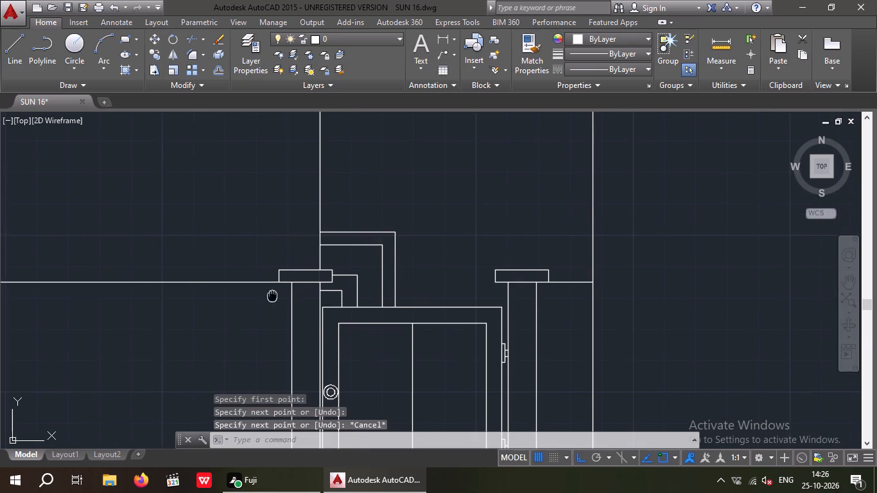
middle_drag(274, 295, 305, 295)
key(Escape)
key(Escape)
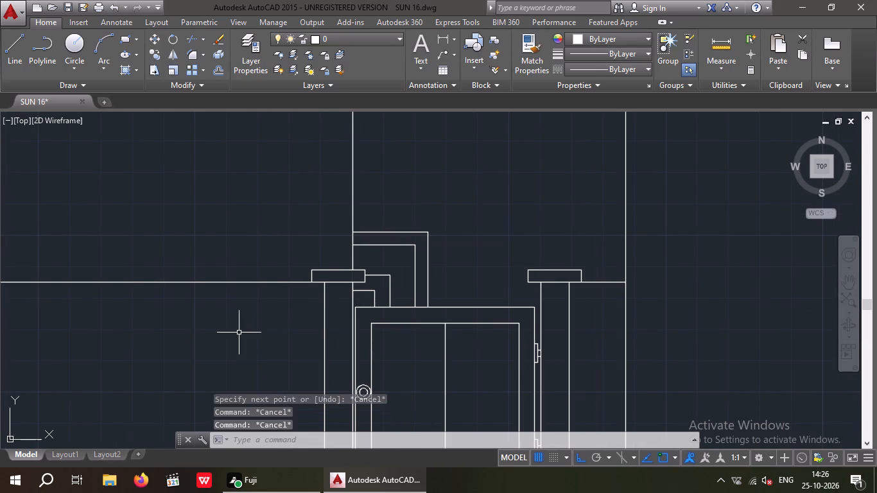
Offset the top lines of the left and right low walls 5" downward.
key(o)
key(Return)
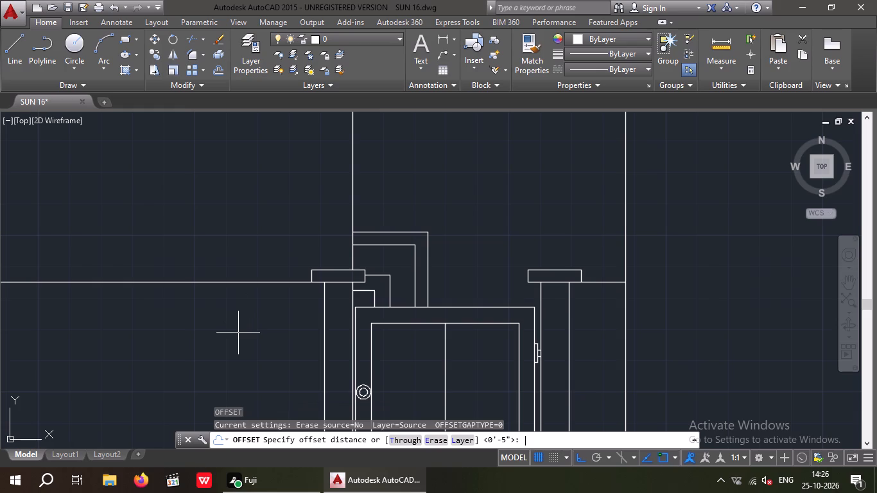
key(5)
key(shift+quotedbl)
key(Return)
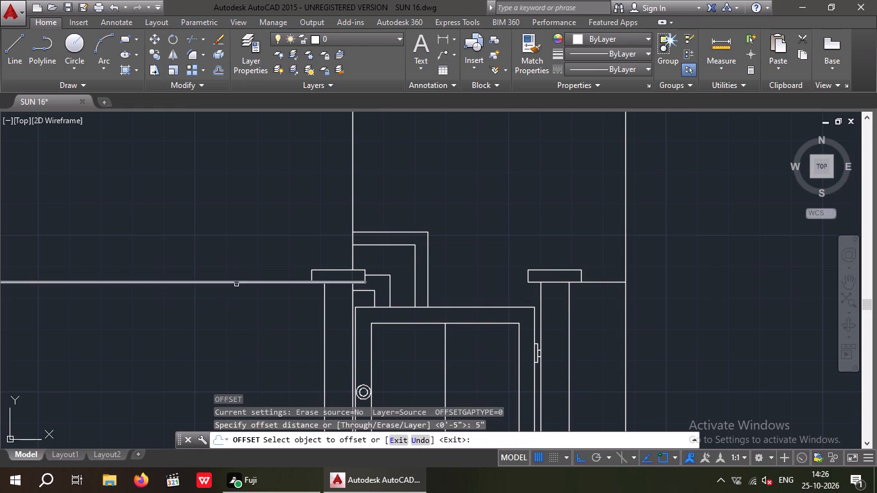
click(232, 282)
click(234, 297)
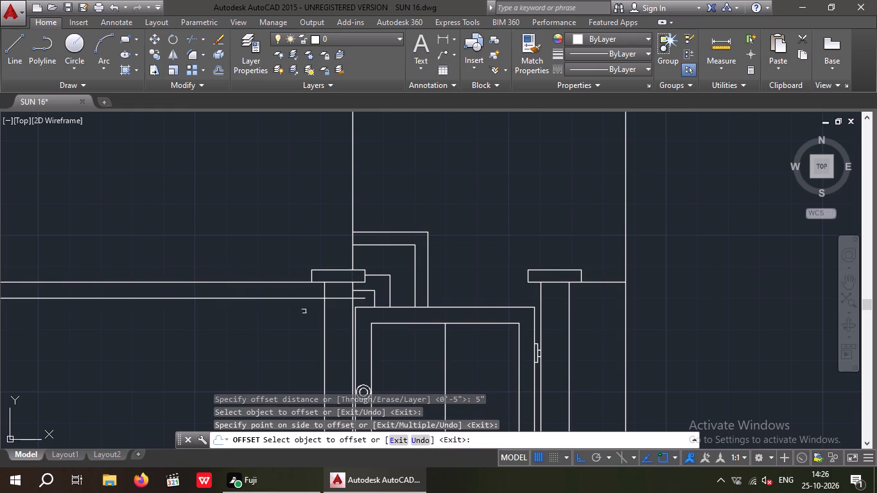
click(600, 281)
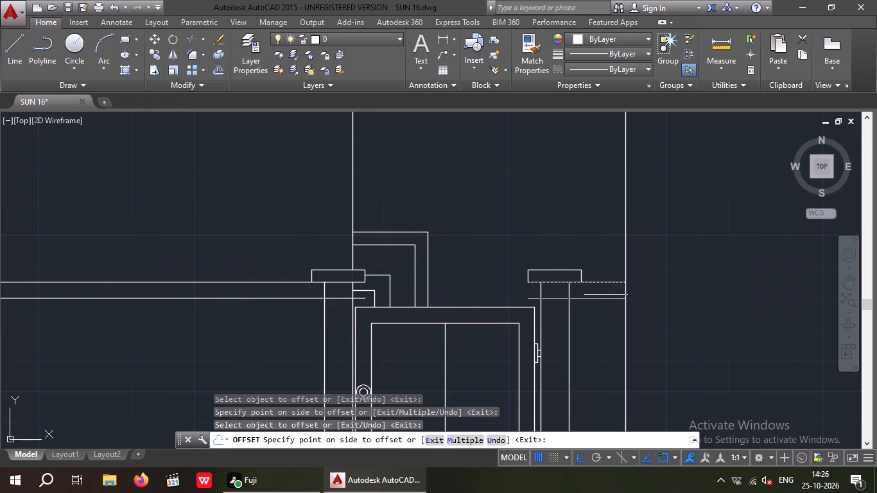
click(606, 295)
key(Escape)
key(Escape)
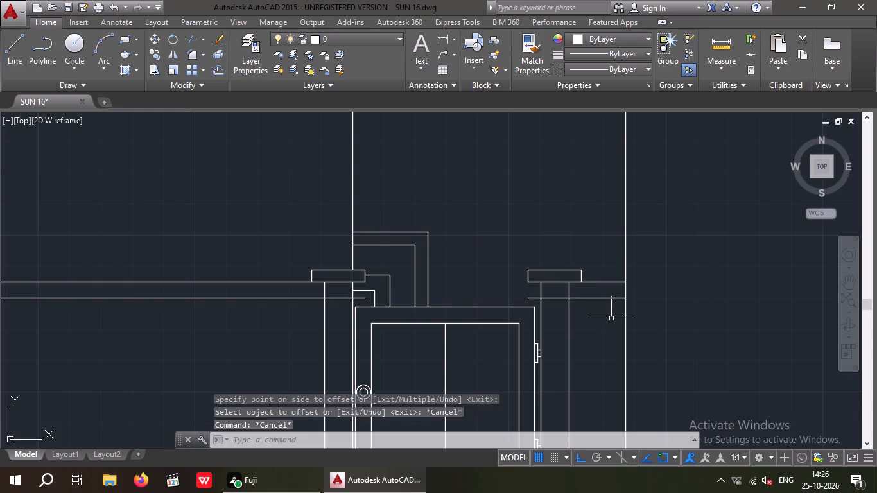
Offset the original top lines of the right and left low walls 2" downward.
key(o)
key(Return)
text(2")
key(Return)
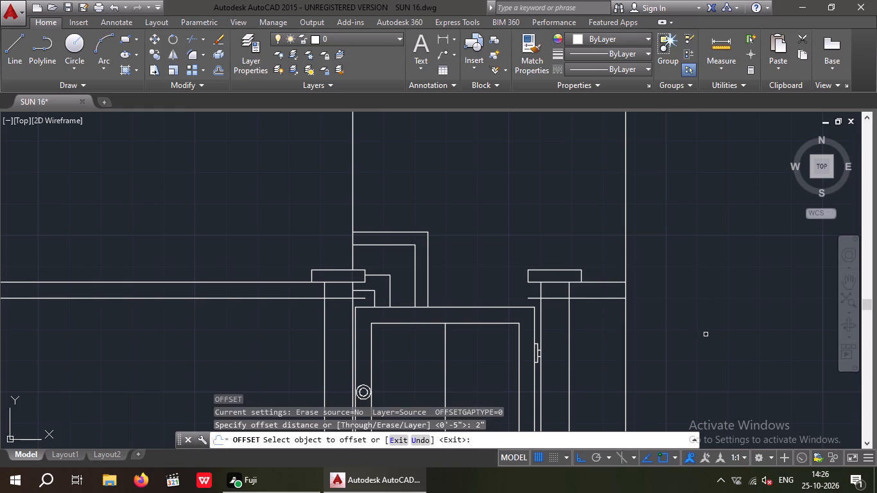
drag(605, 282, 618, 295)
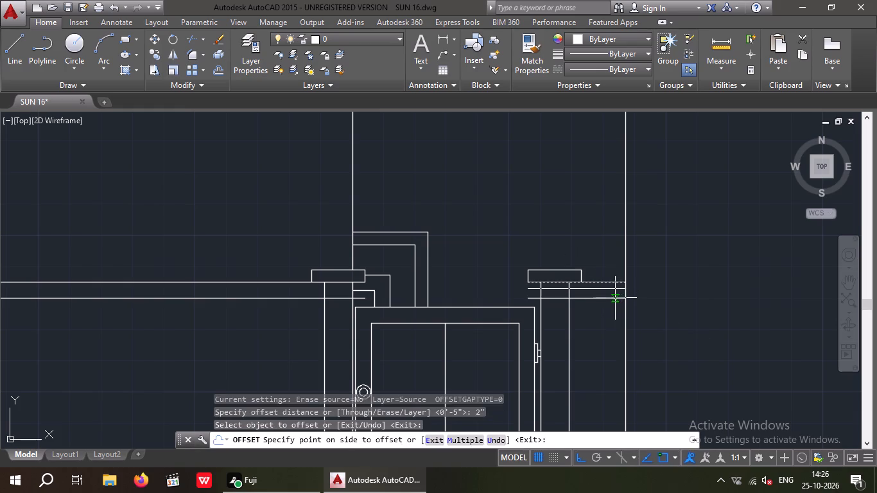
click(615, 298)
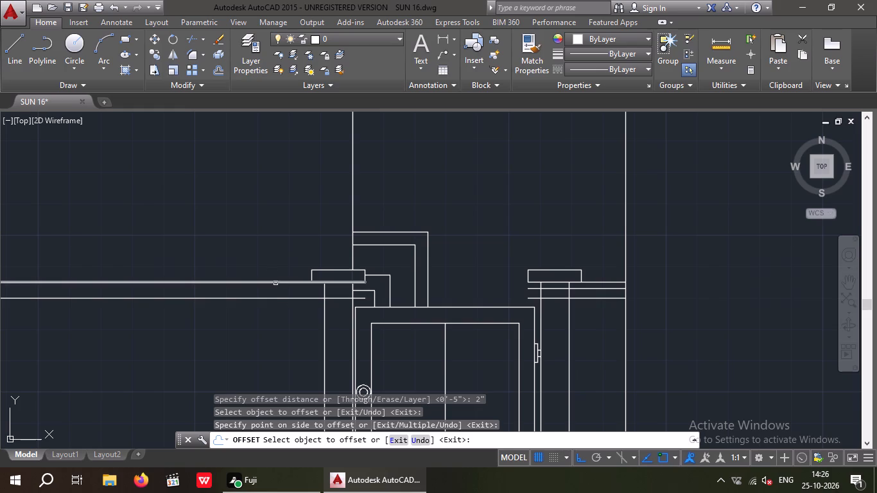
drag(275, 283, 277, 294)
click(277, 311)
key(Escape)
key(Escape)
Erase the original top lines of the left and right low walls that run along the undersides of the pier caps.
scroll(254, 281, up, 4)
drag(270, 313, 250, 298)
click(234, 276)
key(Delete)
scroll(238, 277, down, 4)
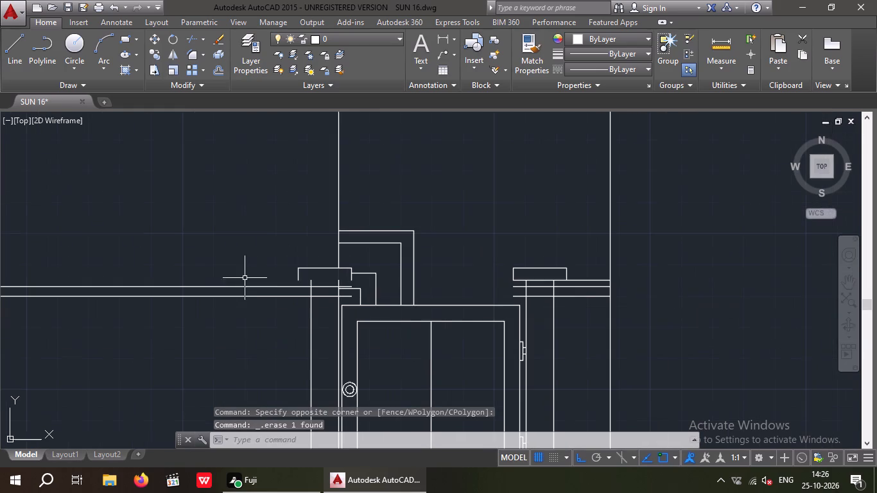
scroll(586, 285, up, 4)
click(604, 282)
click(581, 255)
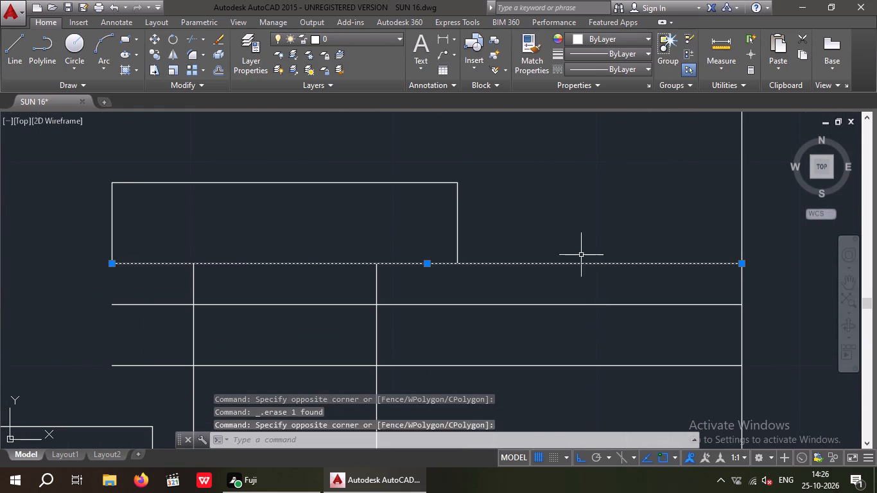
key(Delete)
key(Escape)
key(Escape)
key(Escape)
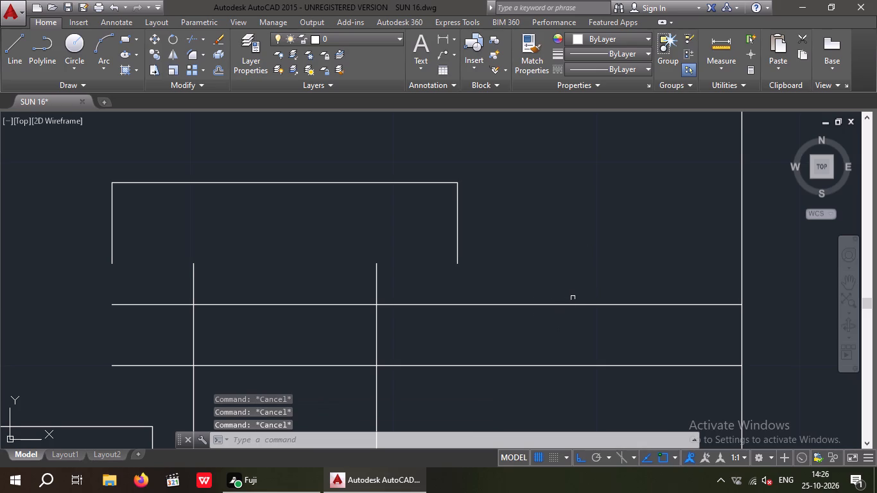
Draw a line closing the bottom of the right pier's cap between its two vertical ends.
text(L)
key(space)
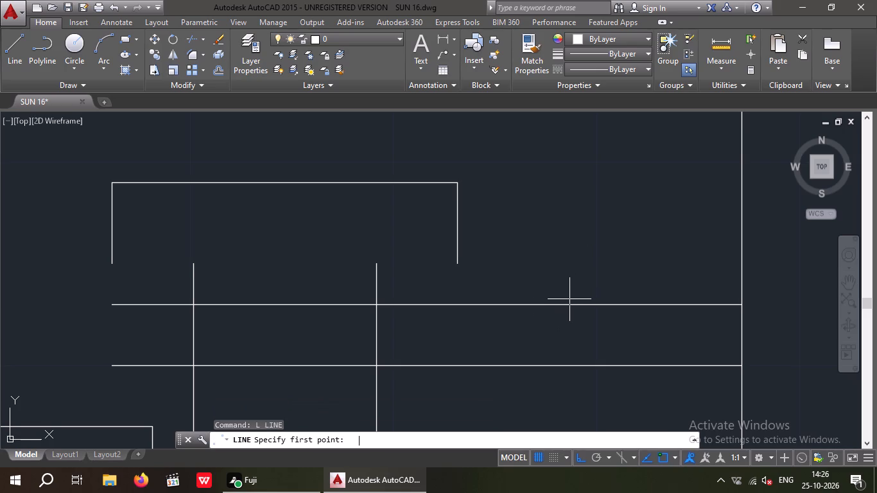
drag(115, 264, 132, 267)
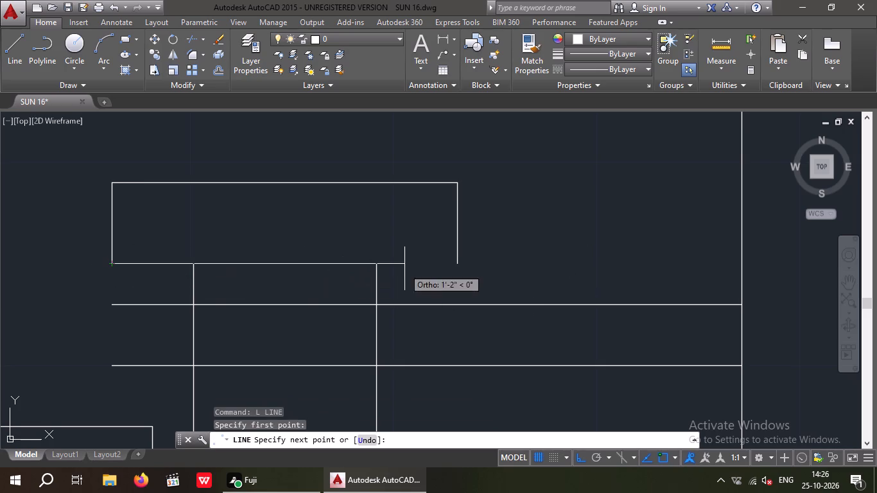
click(460, 265)
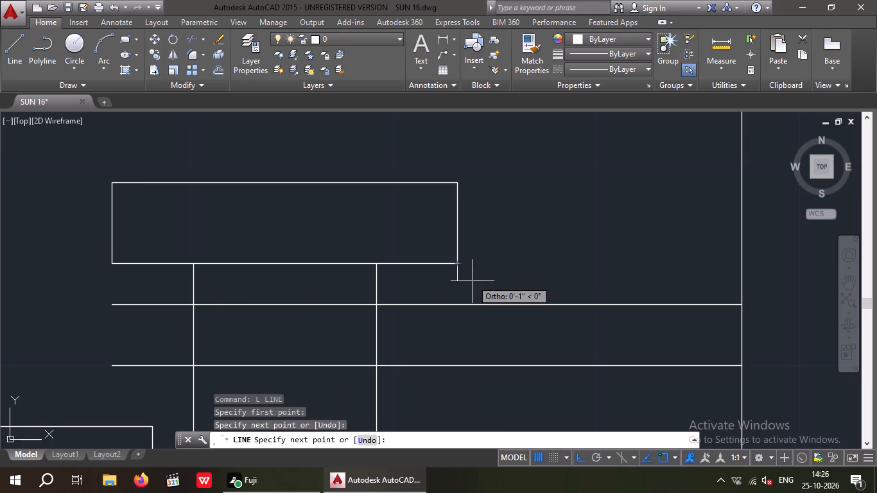
key(space)
Draw a line closing the bottom of the left pier's cap between its two vertical ends.
middle_drag(487, 262, 553, 261)
scroll(553, 258, down, 2)
middle_drag(317, 282, 525, 282)
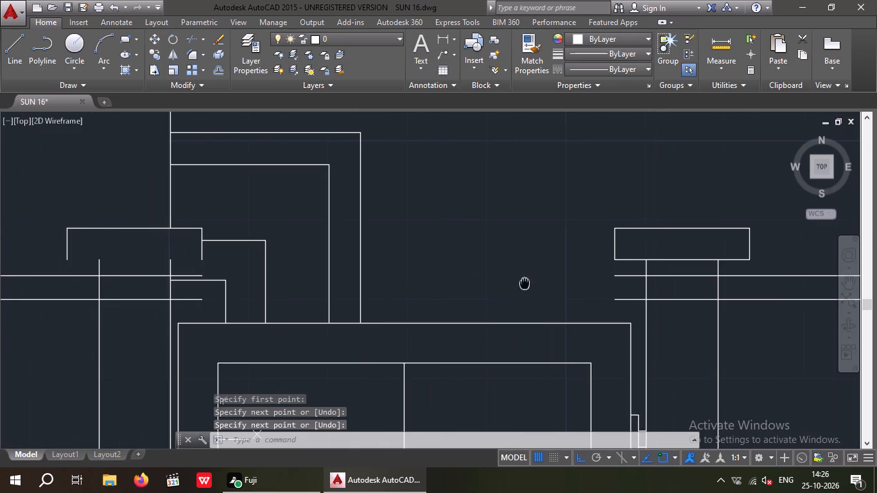
middle_drag(529, 292, 541, 290)
key(space)
scroll(64, 260, up, 1)
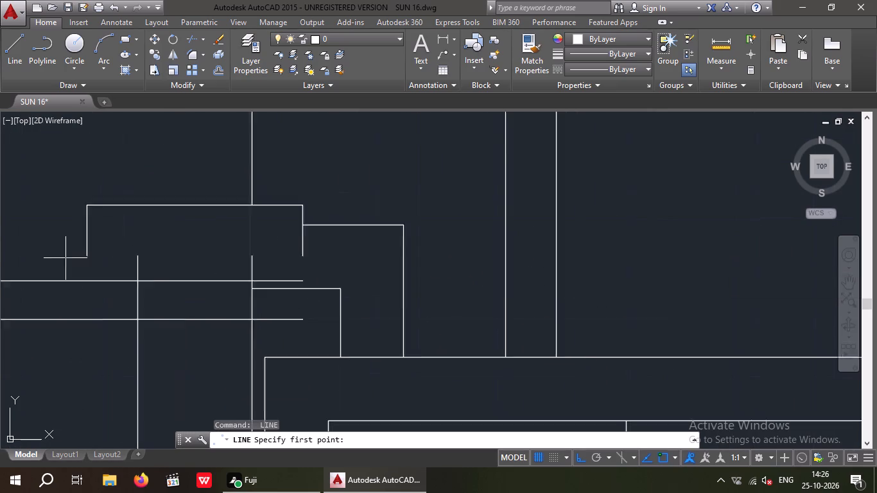
scroll(66, 258, up, 1)
drag(100, 255, 109, 261)
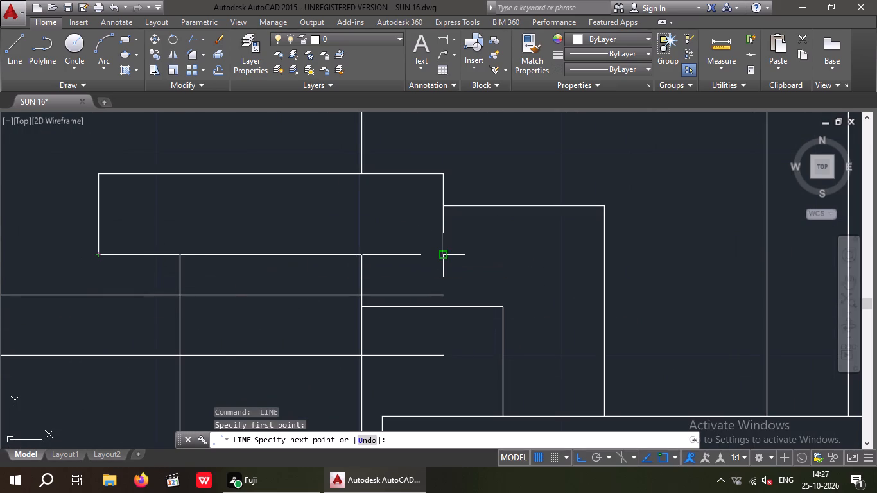
click(444, 257)
key(Escape)
key(Escape)
scroll(409, 264, down, 2)
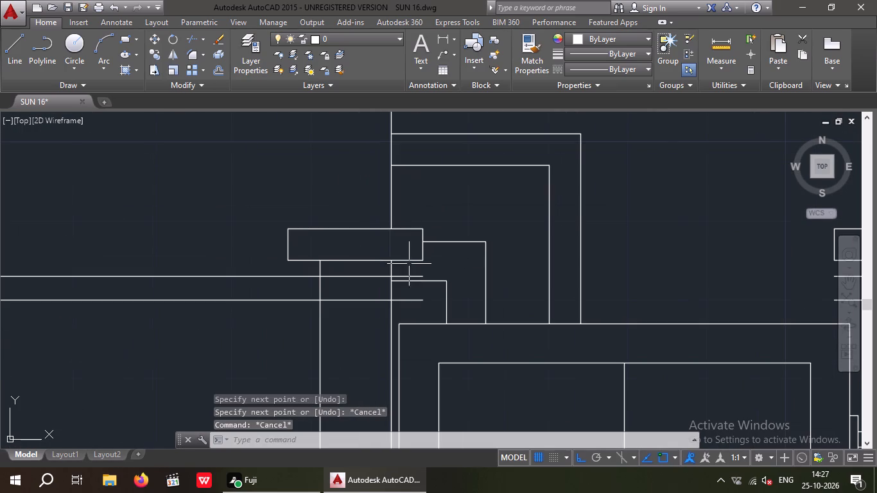
key(Escape)
key(Escape)
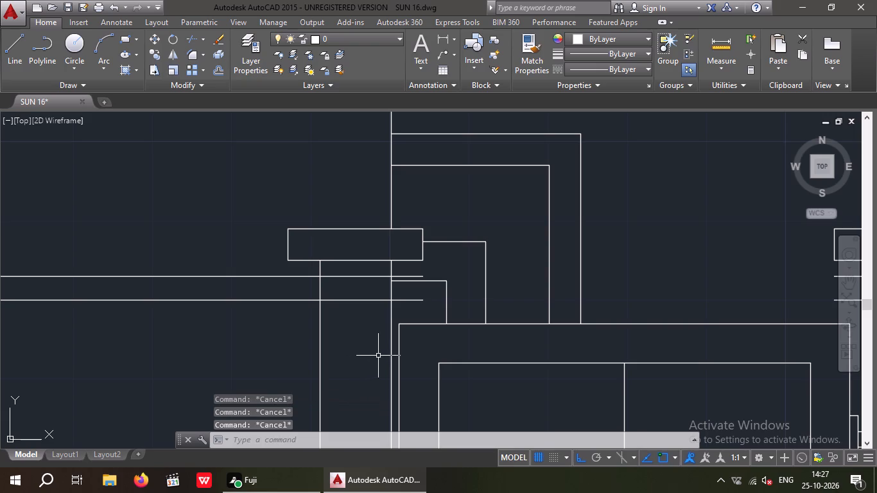
Trim both low-wall horizontal lines where they cross and overrun the left pier.
key(t)
key(r)
key(space)
key(space)
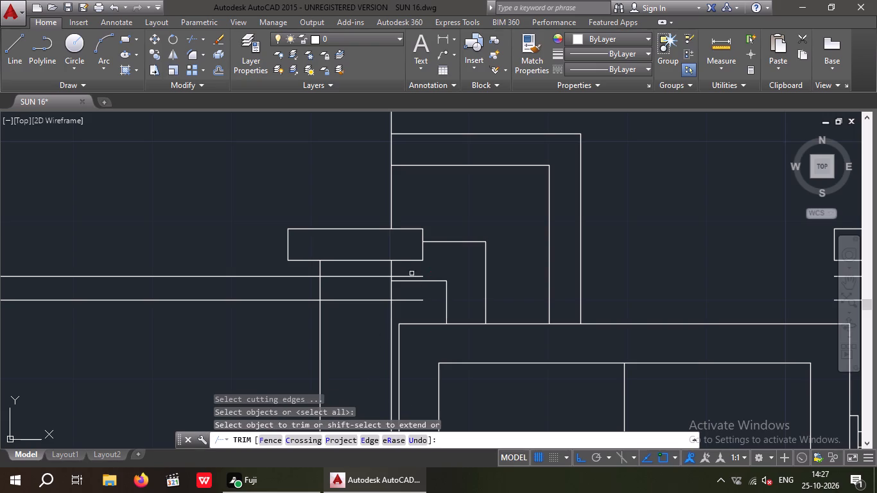
scroll(412, 273, up, 3)
click(397, 286)
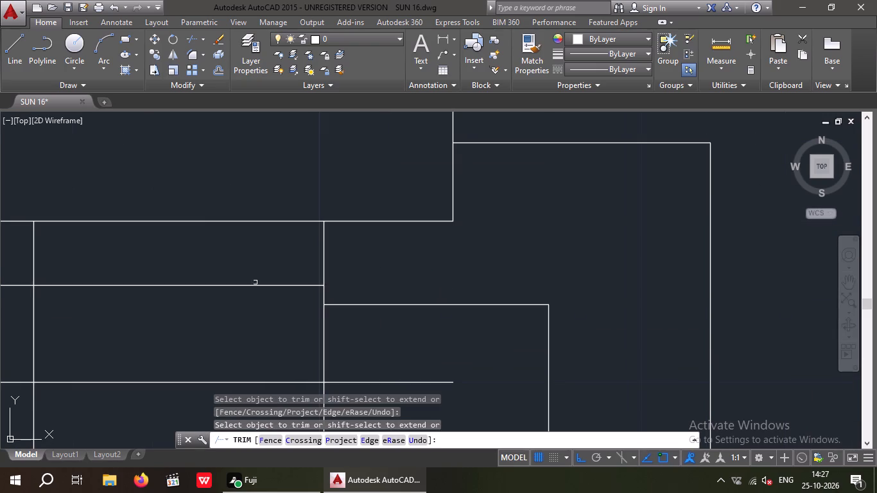
click(253, 285)
scroll(261, 254, down, 3)
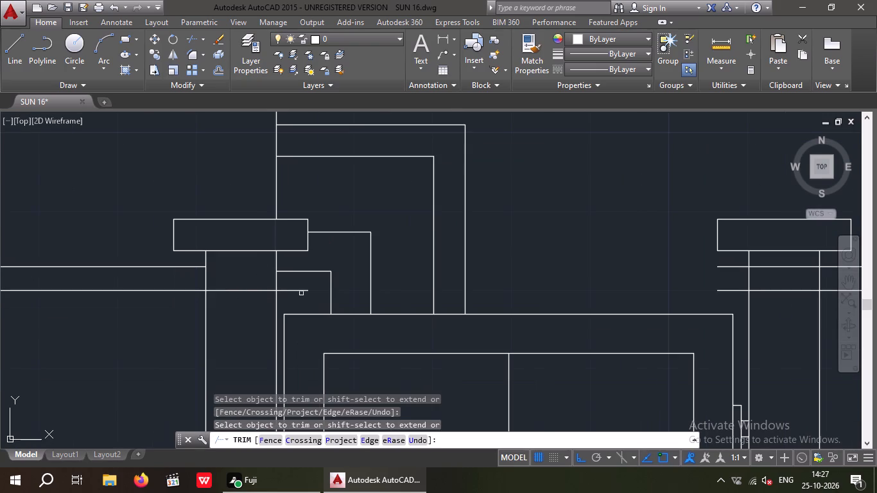
click(301, 290)
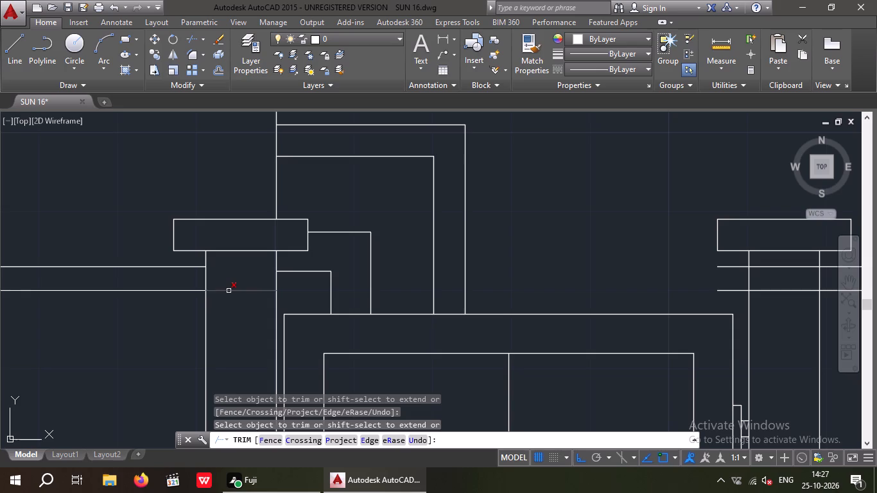
click(229, 291)
Trim both low-wall horizontal lines where they cross and overrun the right pier.
scroll(239, 280, down, 4)
scroll(307, 273, up, 4)
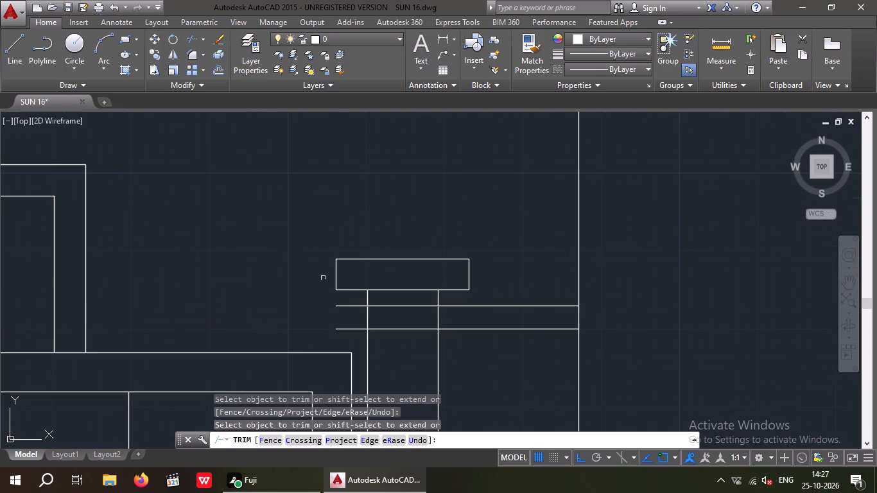
click(348, 306)
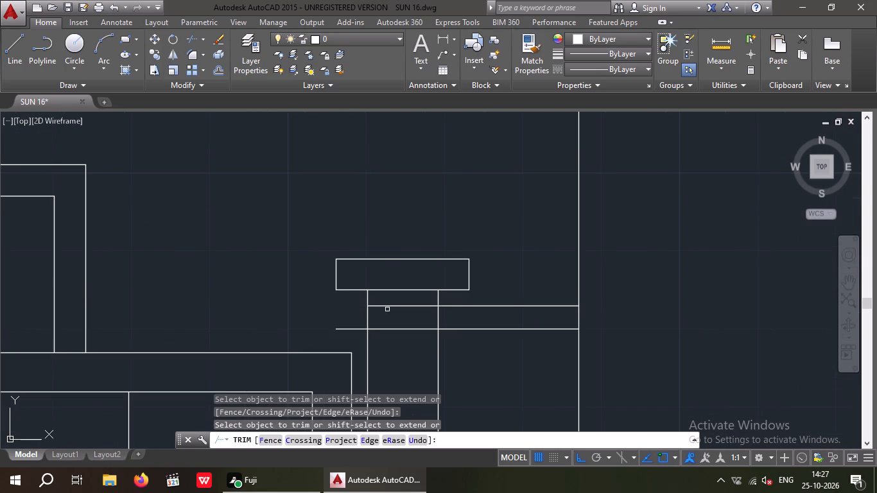
click(392, 305)
click(351, 329)
click(410, 330)
key(Escape)
key(Escape)
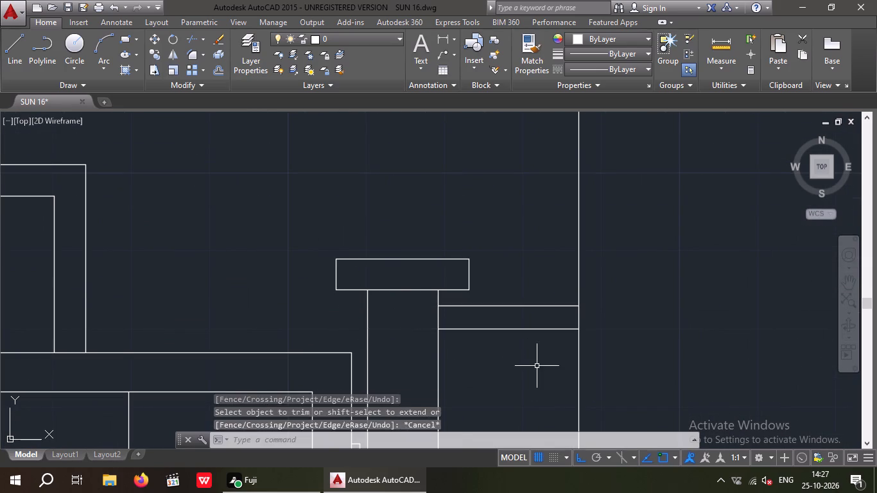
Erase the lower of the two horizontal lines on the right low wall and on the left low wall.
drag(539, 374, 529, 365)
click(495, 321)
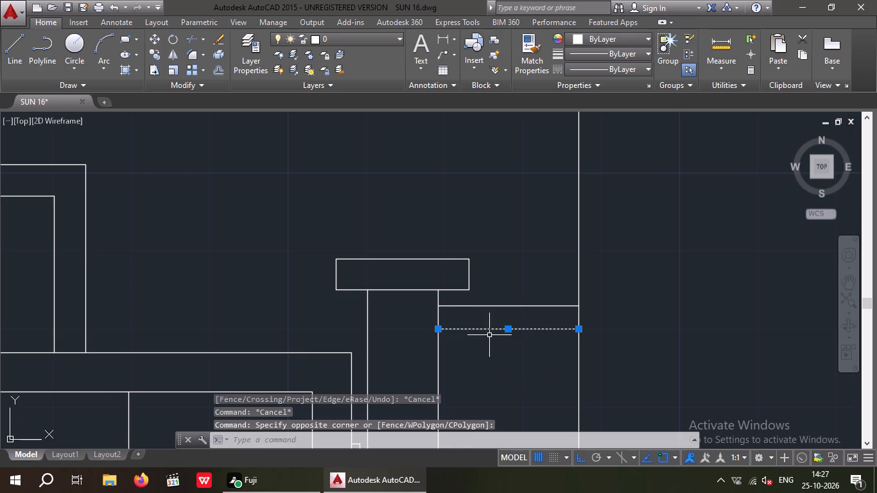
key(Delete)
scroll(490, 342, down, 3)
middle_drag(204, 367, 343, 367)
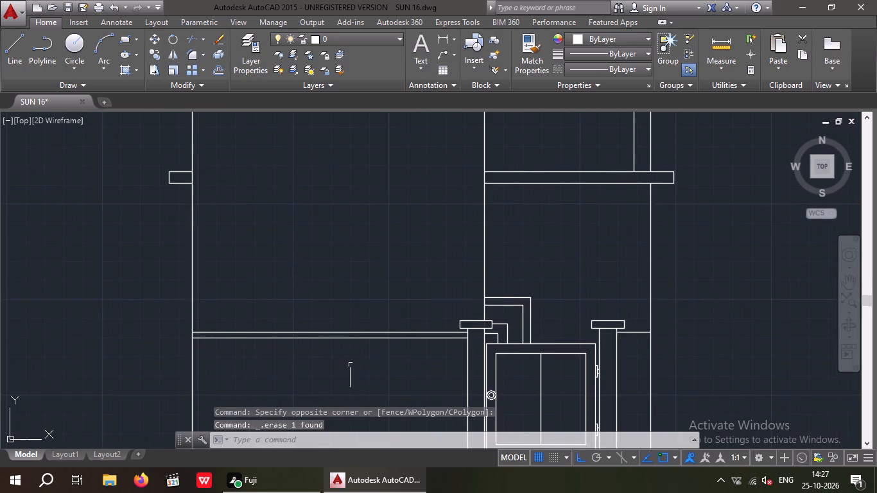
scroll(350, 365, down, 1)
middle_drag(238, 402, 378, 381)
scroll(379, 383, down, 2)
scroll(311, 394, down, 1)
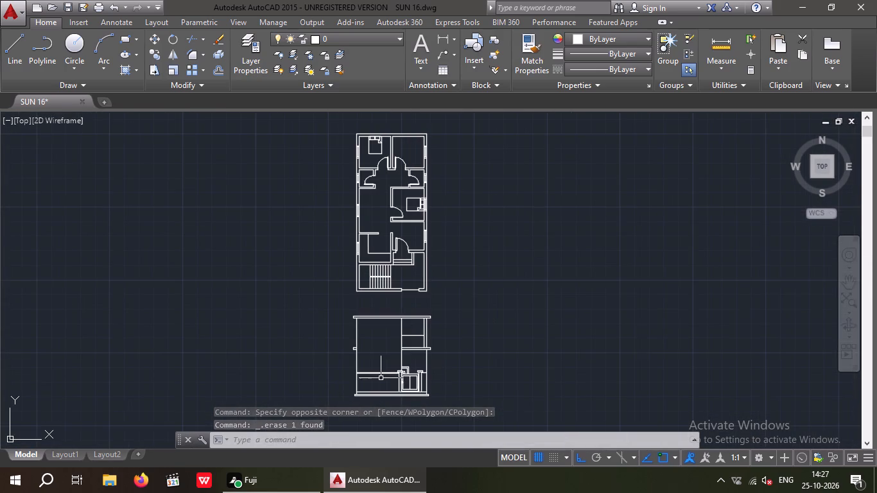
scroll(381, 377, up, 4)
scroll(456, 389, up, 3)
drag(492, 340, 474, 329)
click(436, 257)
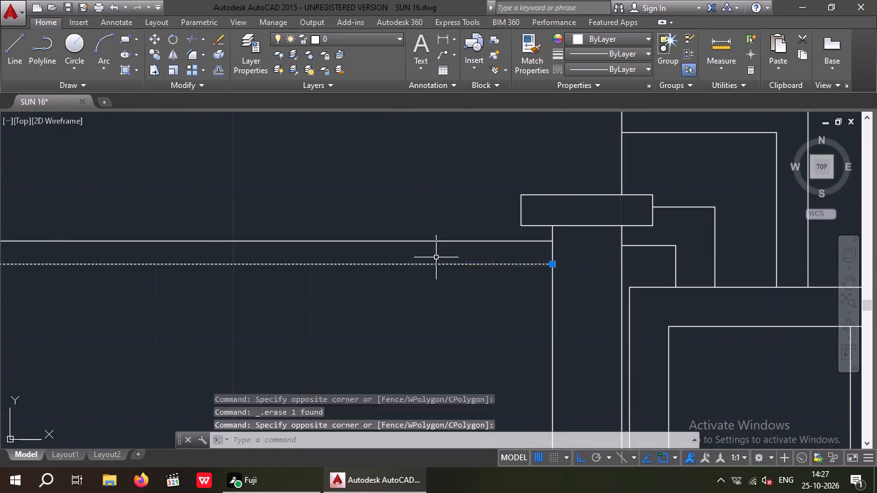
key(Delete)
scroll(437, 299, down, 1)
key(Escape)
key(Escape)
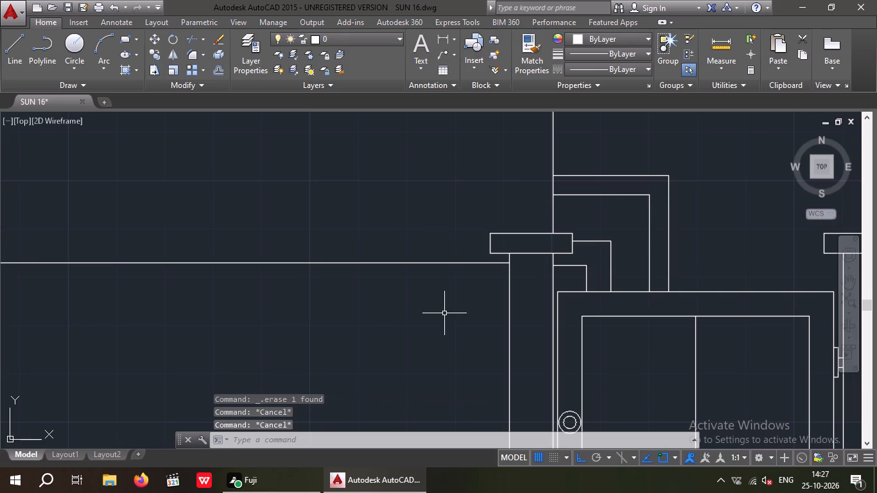
Offset the top horizontal lines of the left and right low walls 4" downward.
key(o)
key(Return)
text(4")
key(Return)
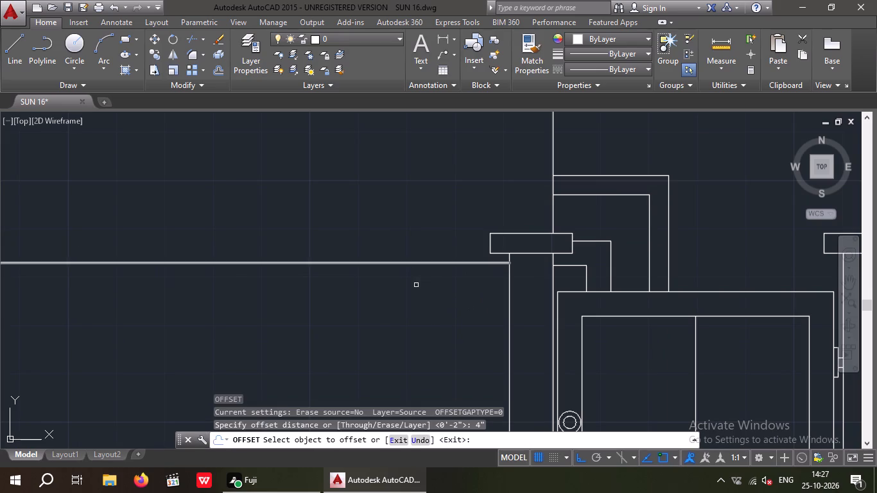
drag(360, 264, 363, 279)
click(365, 280)
scroll(323, 221, down, 2)
middle_drag(323, 221, 147, 259)
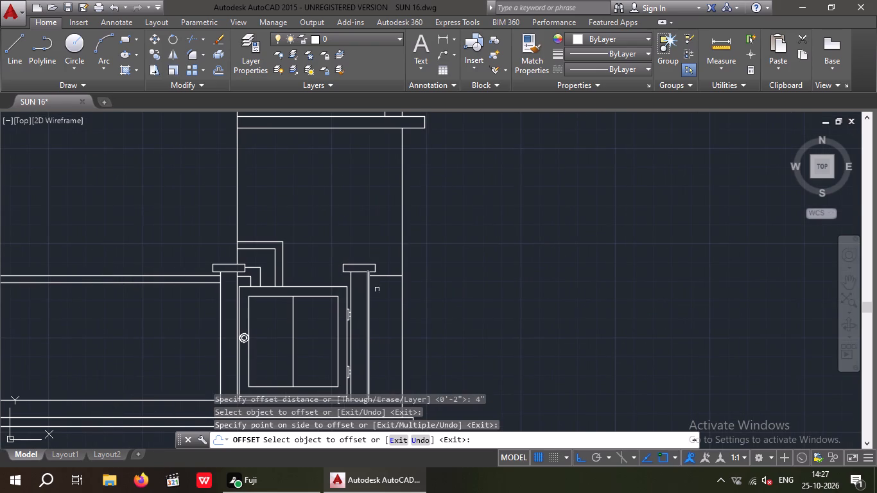
scroll(391, 290, up, 2)
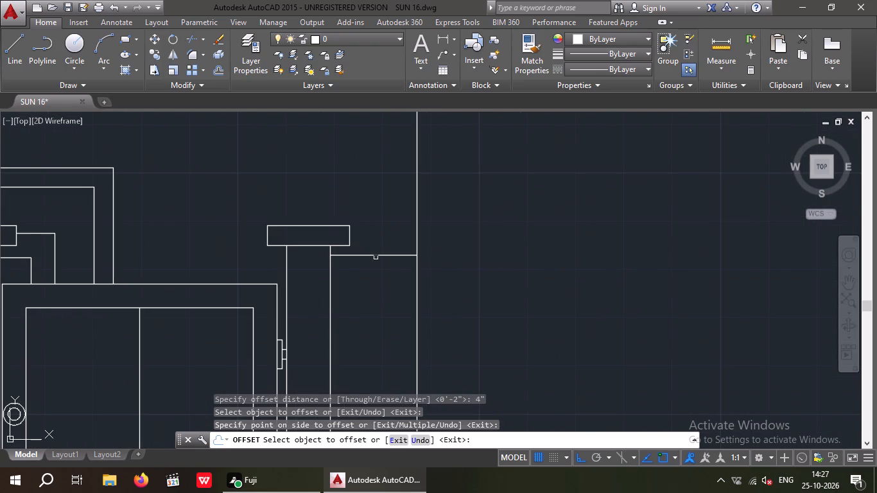
drag(378, 255, 378, 276)
click(378, 289)
scroll(372, 264, down, 2)
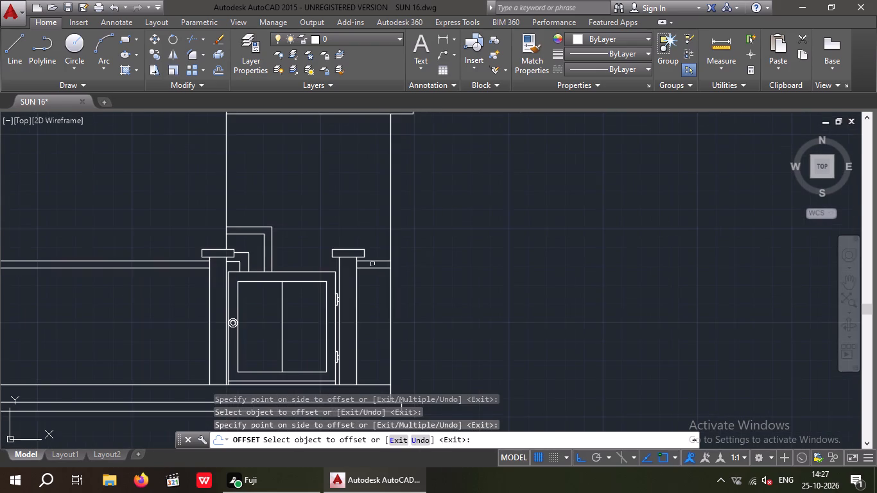
middle_drag(456, 295, 490, 316)
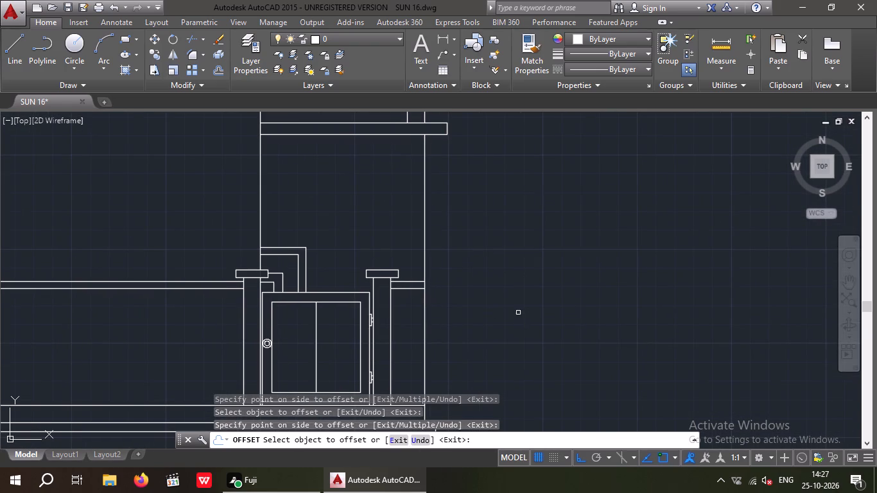
middle_drag(509, 311, 490, 277)
key(Escape)
key(Escape)
Examine the whole front elevation, from the roof slab to the base, together with the floor plan above it.
middle_drag(500, 285, 516, 293)
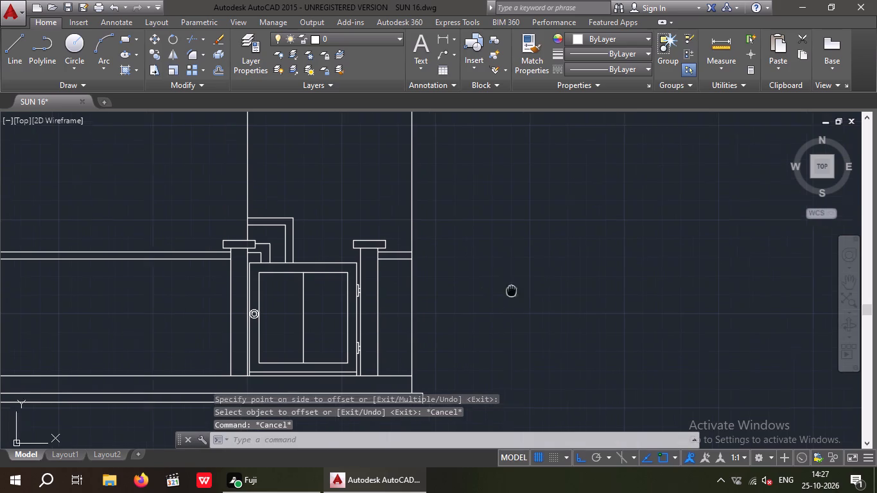
middle_drag(516, 293, 551, 298)
scroll(545, 287, down, 1)
middle_drag(544, 291, 543, 325)
middle_drag(519, 304, 498, 364)
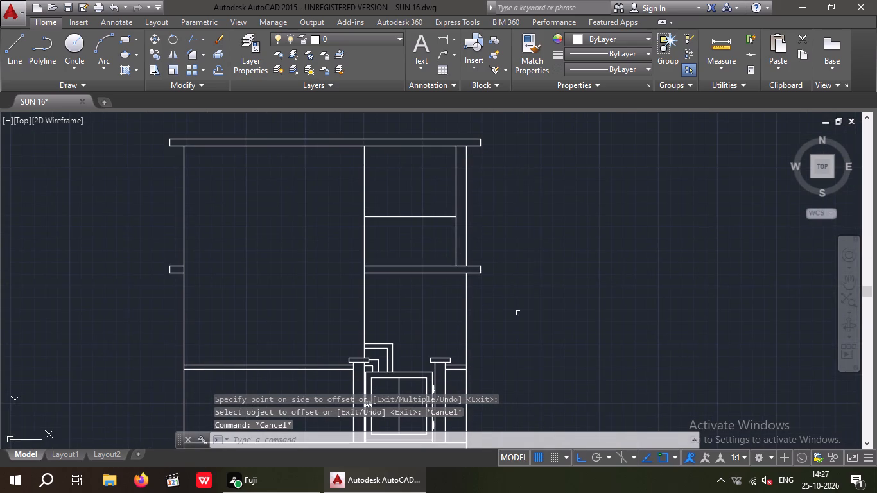
middle_drag(517, 312, 467, 312)
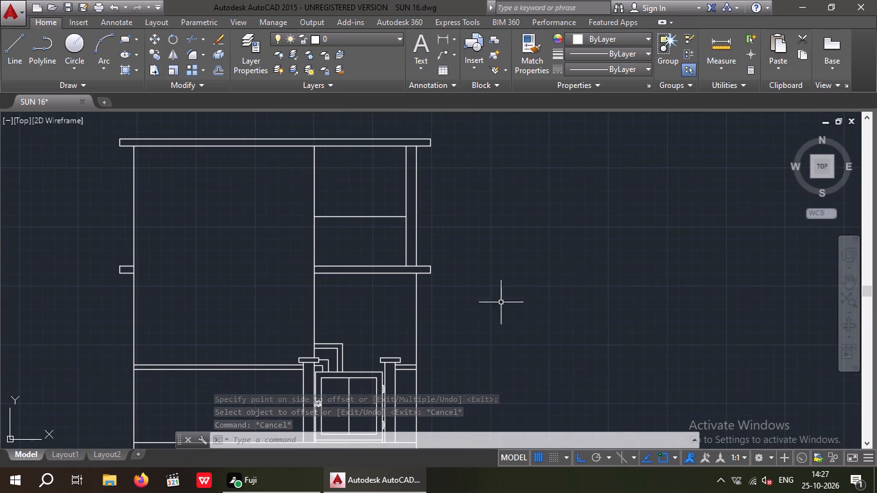
middle_drag(492, 358, 492, 389)
scroll(506, 304, down, 2)
middle_drag(529, 315, 504, 291)
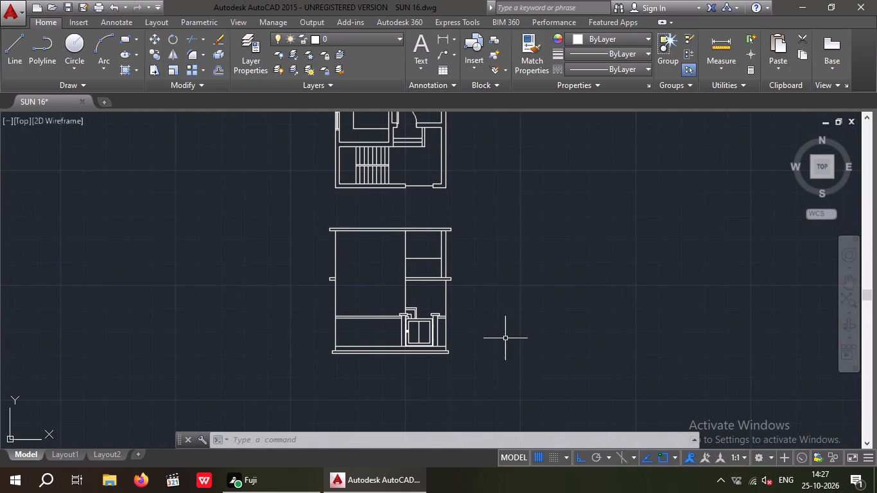
key(Escape)
key(Escape)
Offset the gate's central vertical line 1.5" to each side.
scroll(426, 327, up, 4)
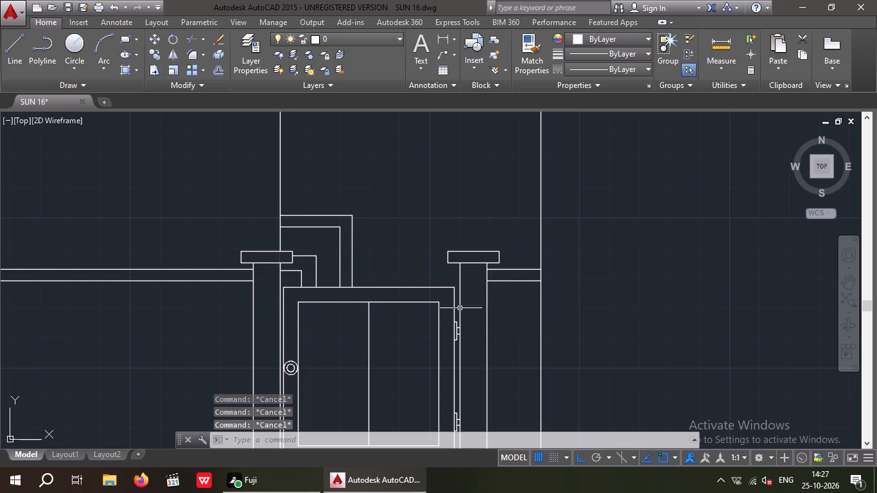
middle_drag(436, 345, 432, 261)
key(Escape)
key(Escape)
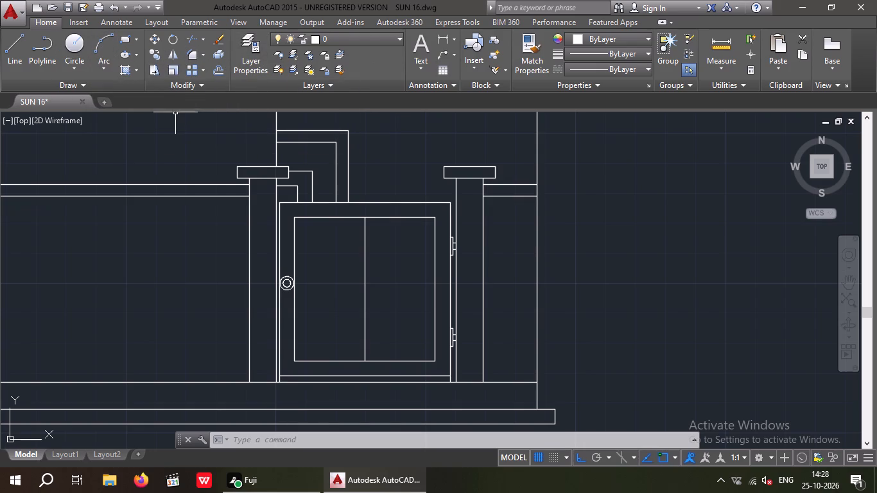
key(o)
key(Return)
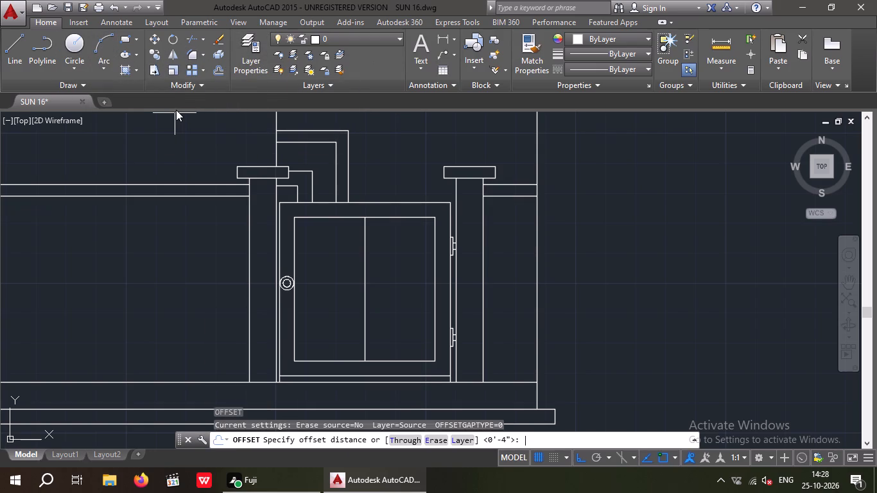
key(1)
key(shift+quotedbl)
key(BackSpace)
text(.5)
key(shift+quotedbl)
key(Return)
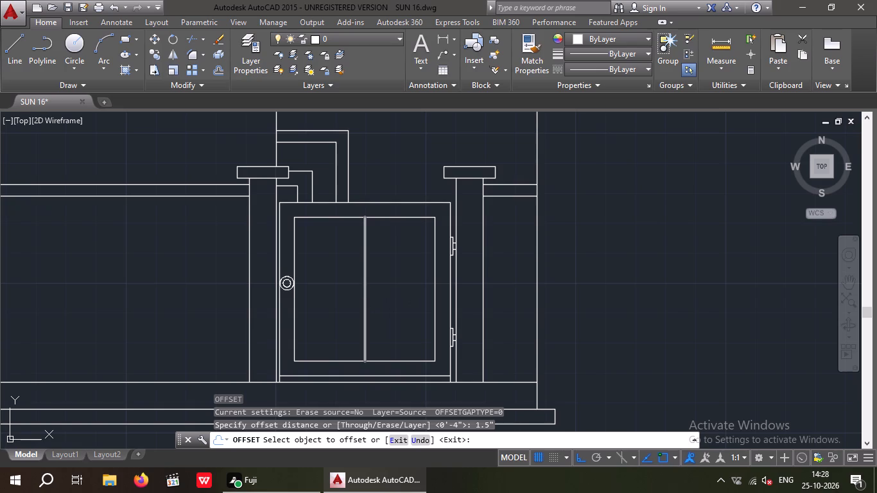
click(365, 292)
click(395, 288)
scroll(363, 290, up, 2)
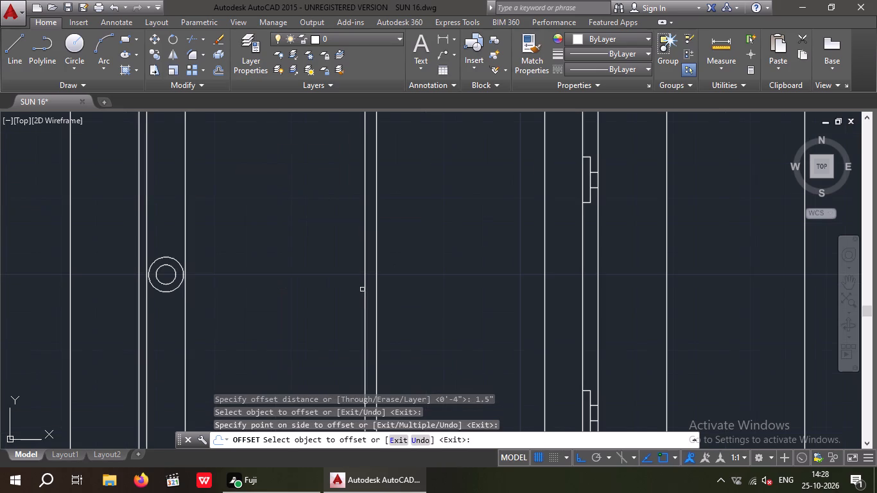
drag(365, 288, 347, 299)
click(347, 299)
scroll(346, 294, down, 3)
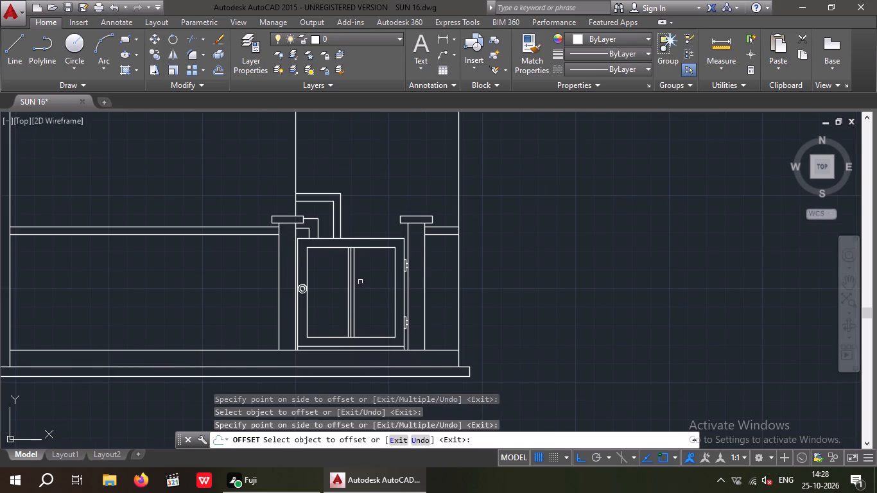
key(Escape)
key(Escape)
Erase the original middle line between the two new vertical lines at the gate's centre.
scroll(351, 281, up, 4)
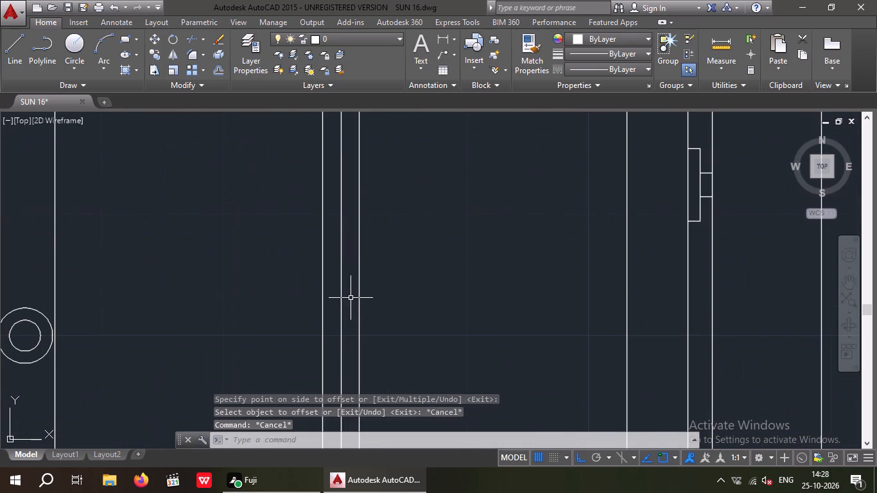
drag(351, 295, 339, 312)
click(334, 316)
key(Delete)
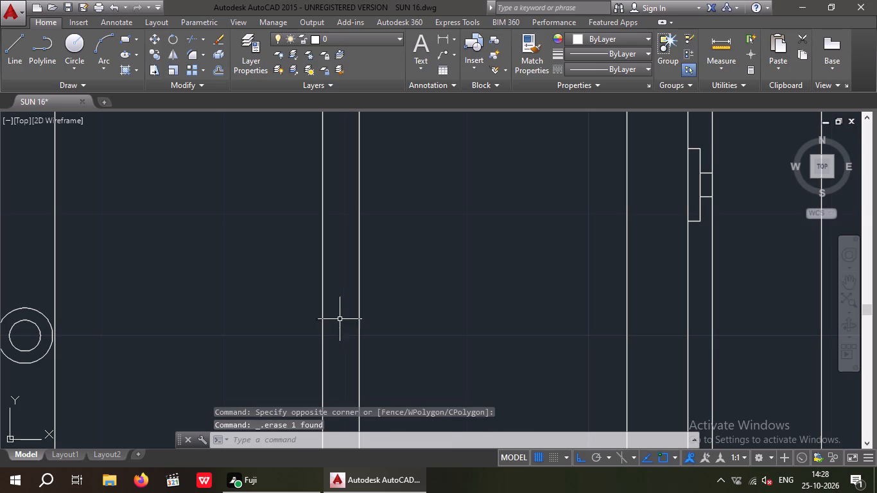
scroll(341, 302, down, 3)
key(Escape)
key(Escape)
key(Escape)
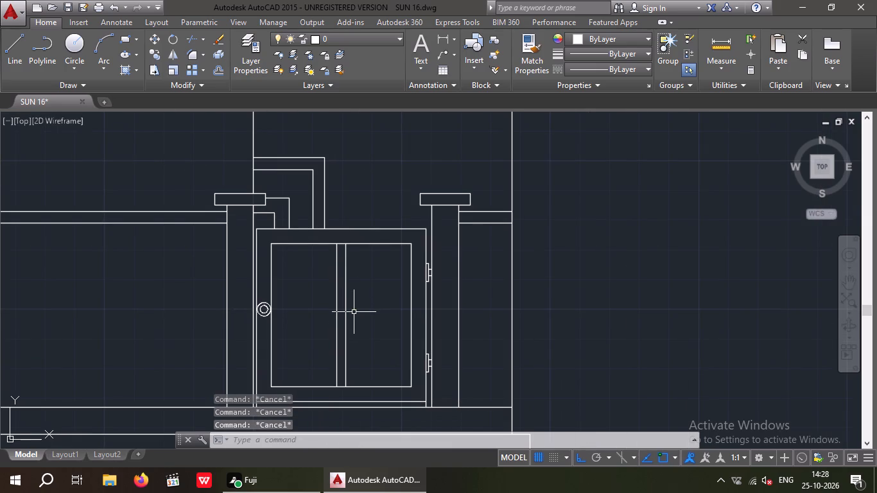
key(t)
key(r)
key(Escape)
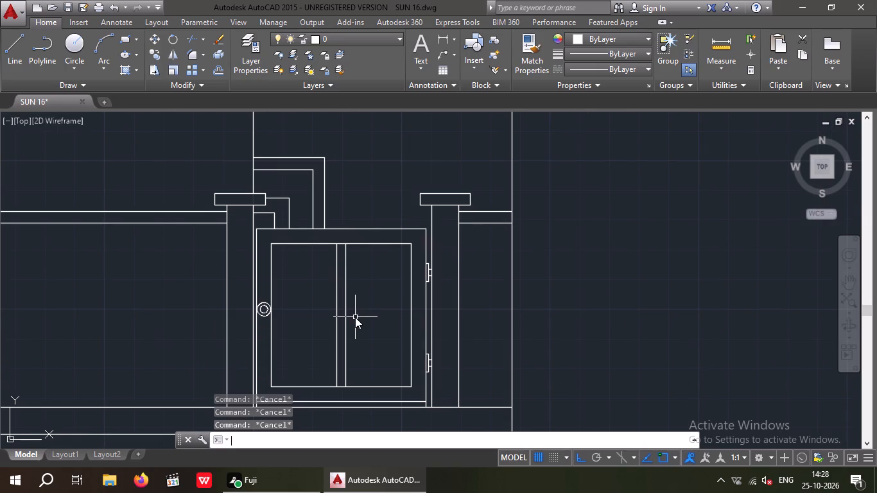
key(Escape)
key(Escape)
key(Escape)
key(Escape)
Trim the gate's inner frame top and bottom edges between the two central verticals, forming two separate panels.
key(t)
key(r)
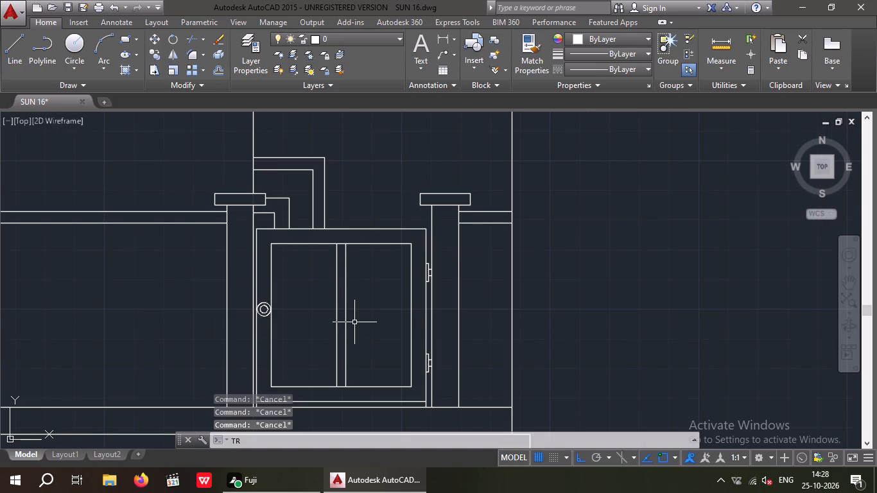
key(space)
key(space)
scroll(334, 254, up, 3)
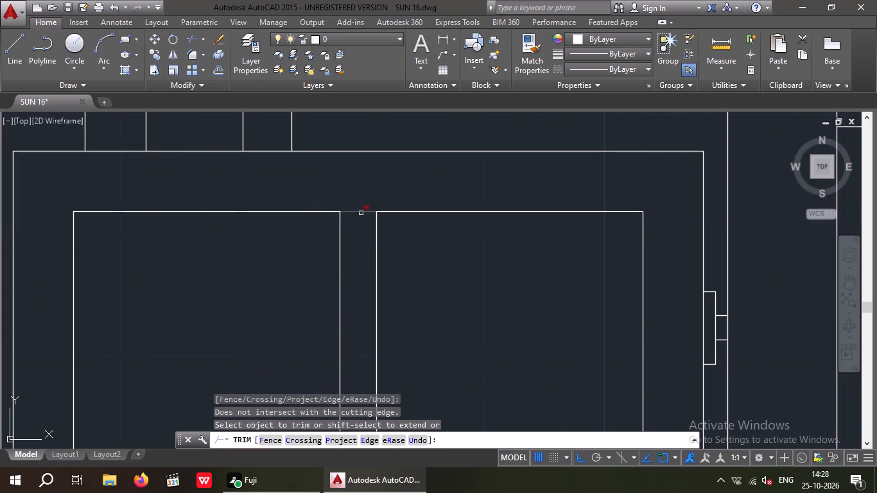
click(361, 212)
scroll(352, 212, down, 3)
scroll(356, 362, up, 1)
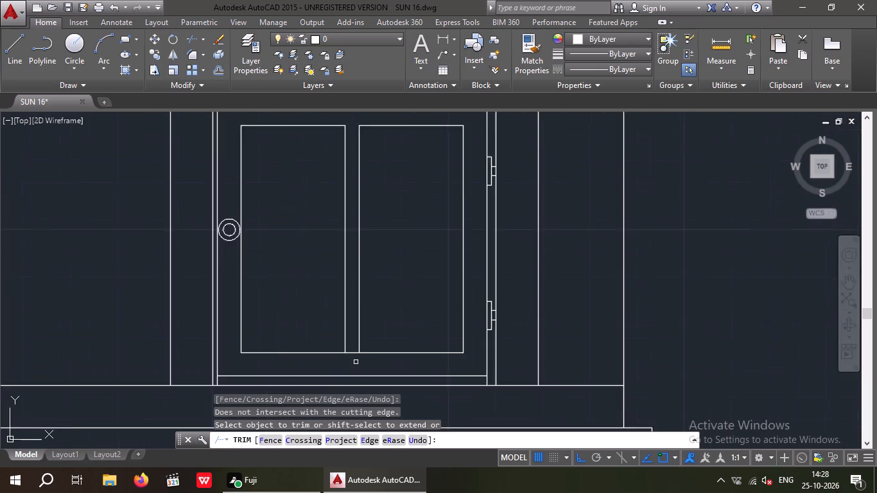
scroll(356, 362, up, 3)
click(333, 326)
scroll(336, 331, down, 4)
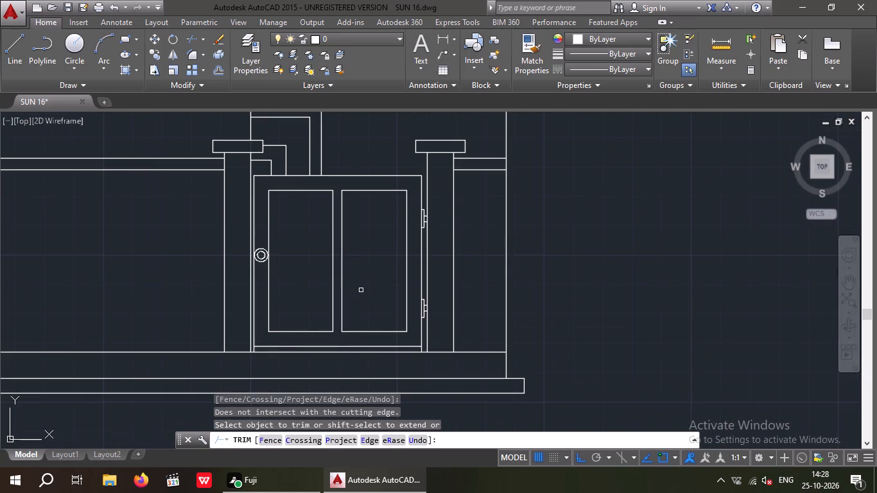
middle_drag(360, 274, 379, 304)
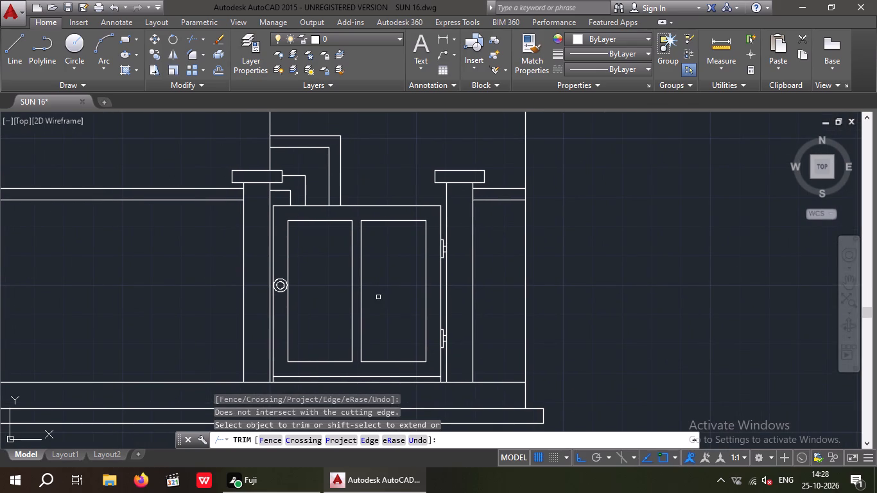
key(Escape)
key(Escape)
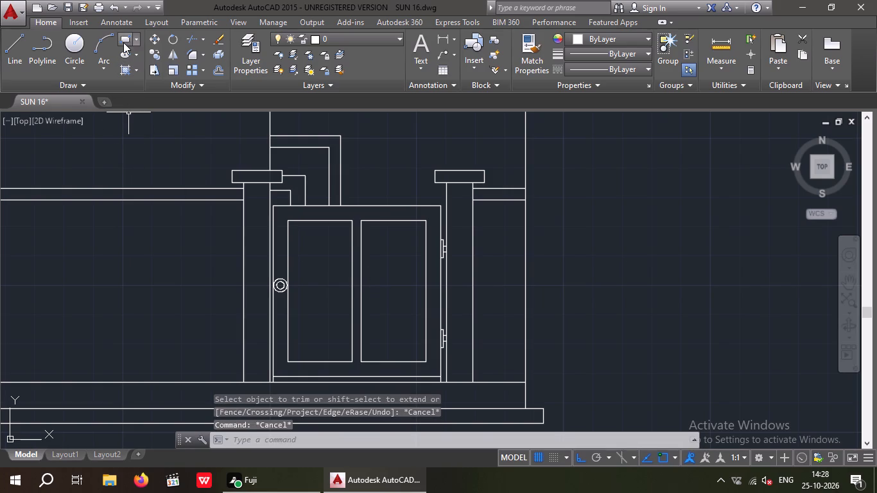
Draw a small upright rectangle freehand inside the gate's left panel, set in from all its edges.
click(124, 39)
scroll(301, 250, up, 2)
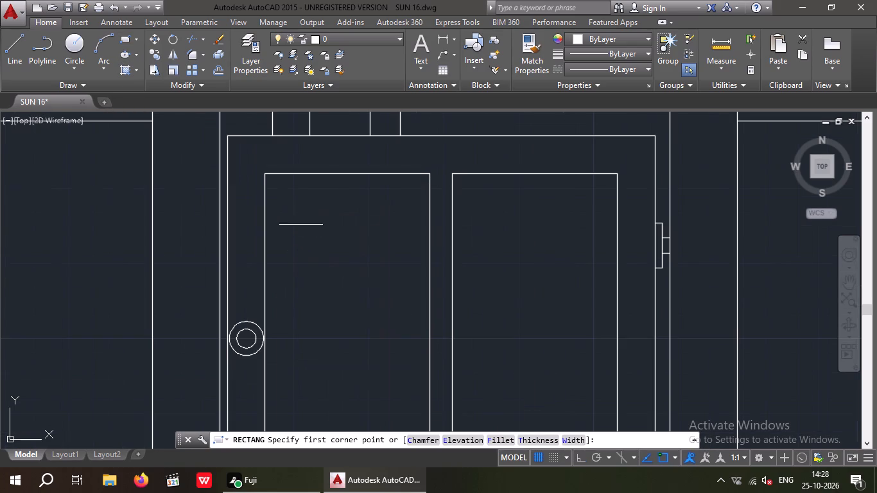
click(305, 225)
middle_drag(388, 410, 375, 354)
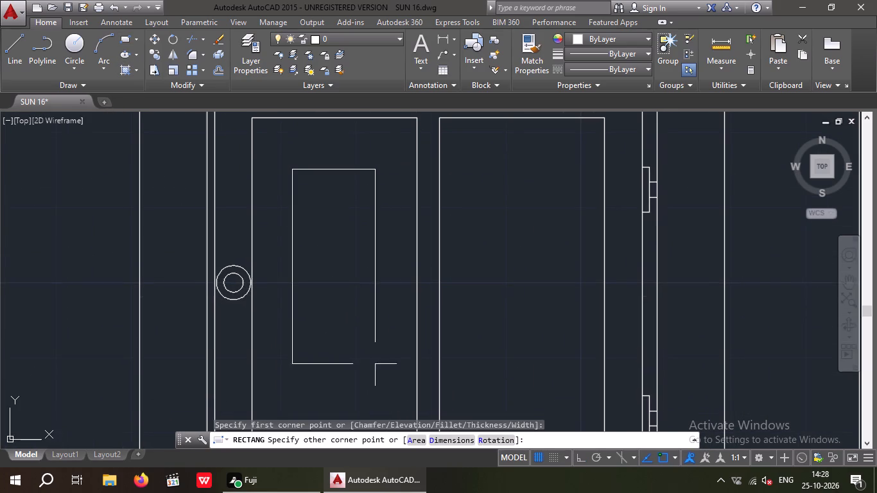
scroll(371, 375, down, 2)
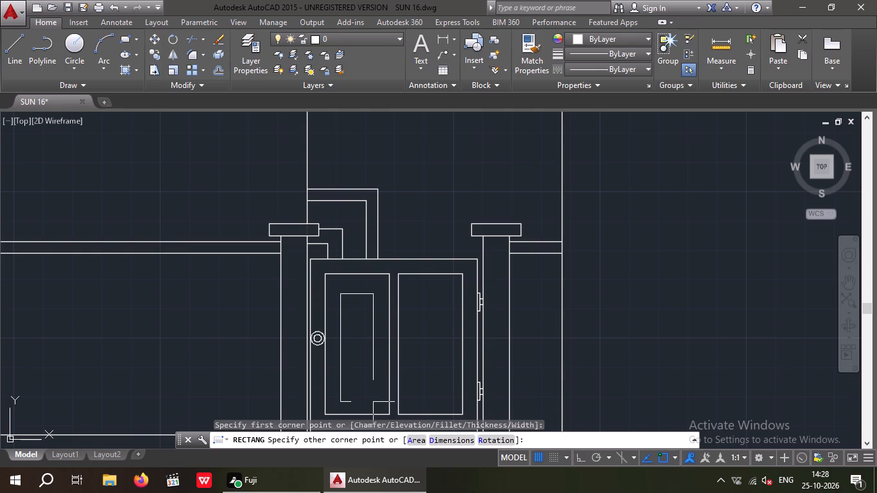
click(372, 402)
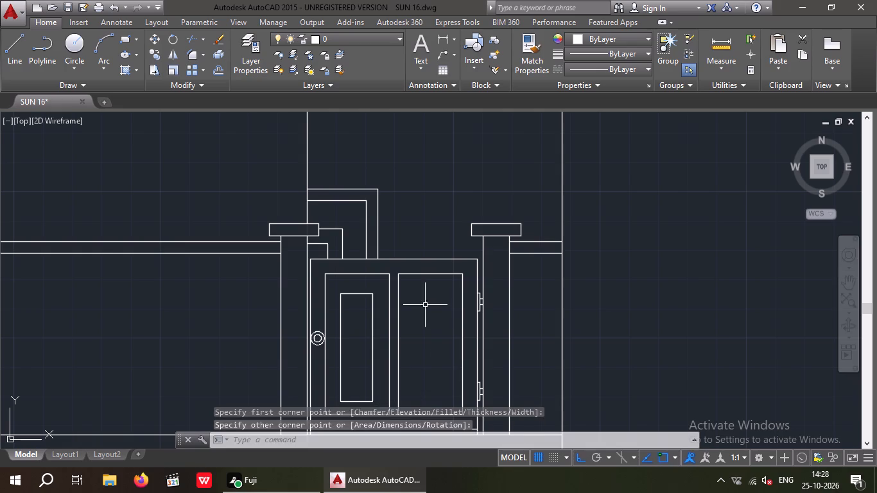
Copy the small upright rectangle from the gate's left panel 2'-1" horizontally into the right panel.
drag(336, 290, 343, 298)
click(358, 318)
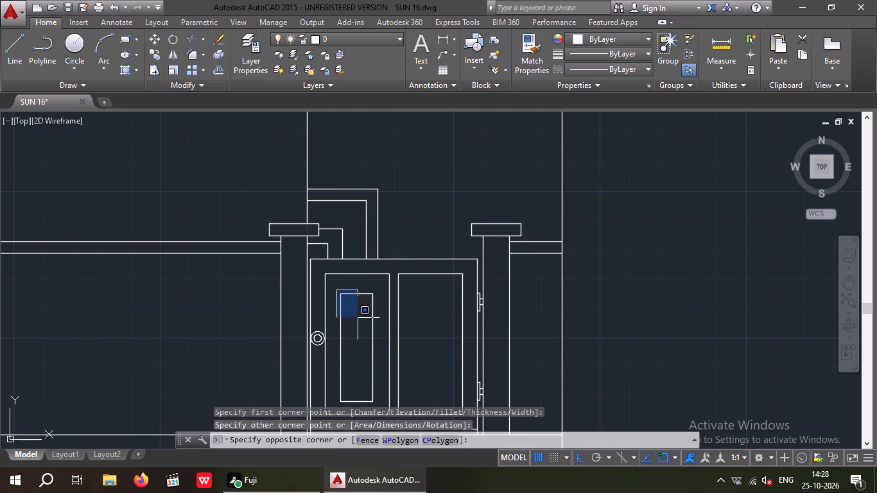
key(Escape)
drag(361, 329, 351, 315)
click(340, 286)
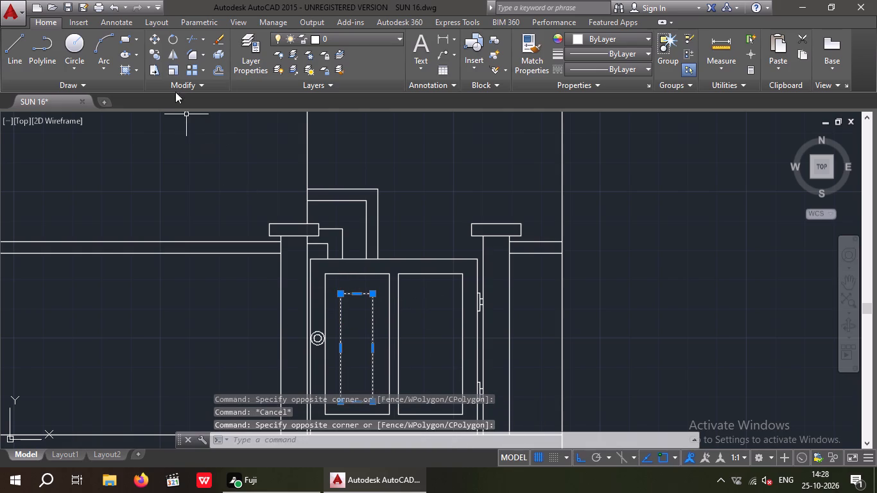
click(157, 55)
click(340, 295)
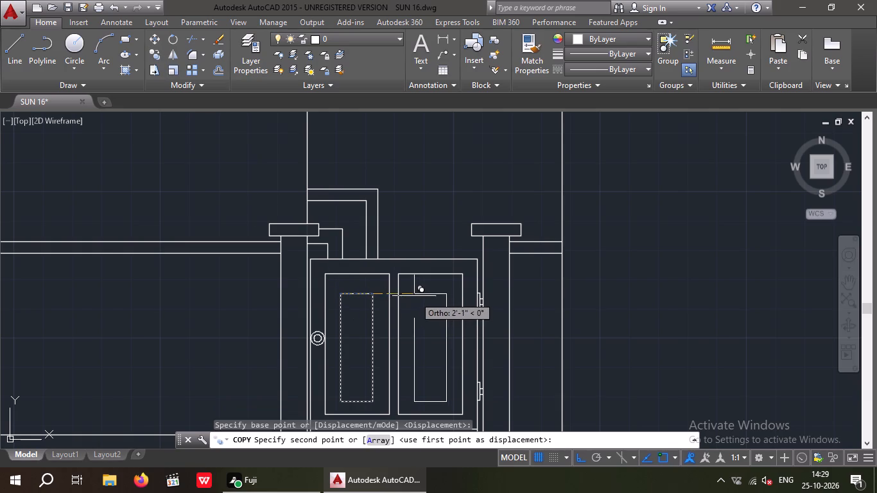
scroll(414, 294, up, 2)
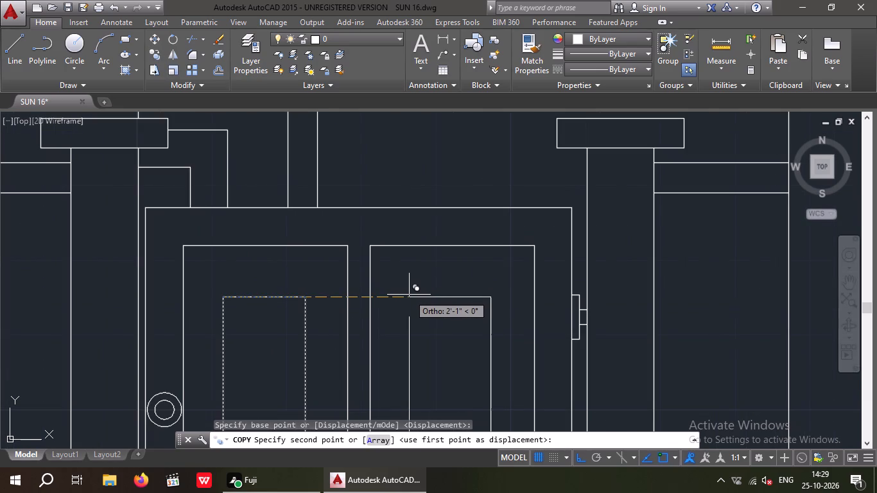
click(410, 295)
scroll(402, 295, down, 2)
key(Escape)
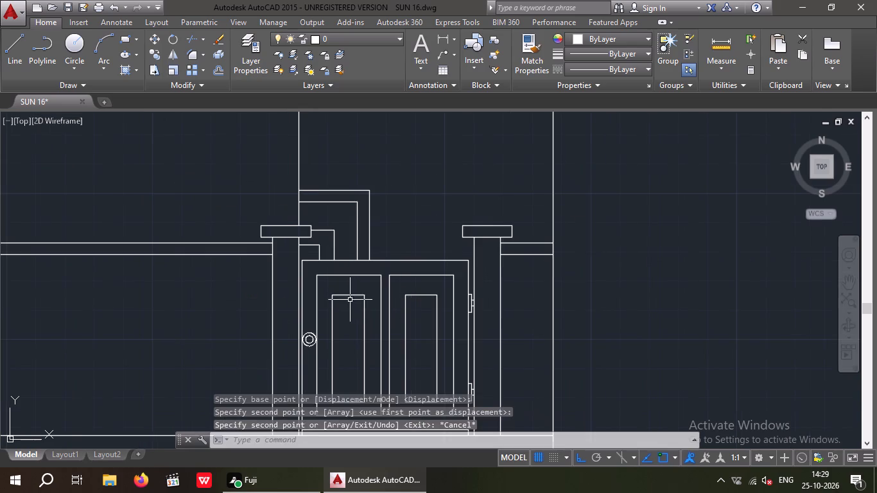
Draw a narrower upright rectangle freehand inside the left gate panel's inner rectangle, set in from all its edges.
middle_drag(350, 300, 378, 283)
scroll(378, 279, down, 2)
middle_drag(390, 307, 346, 295)
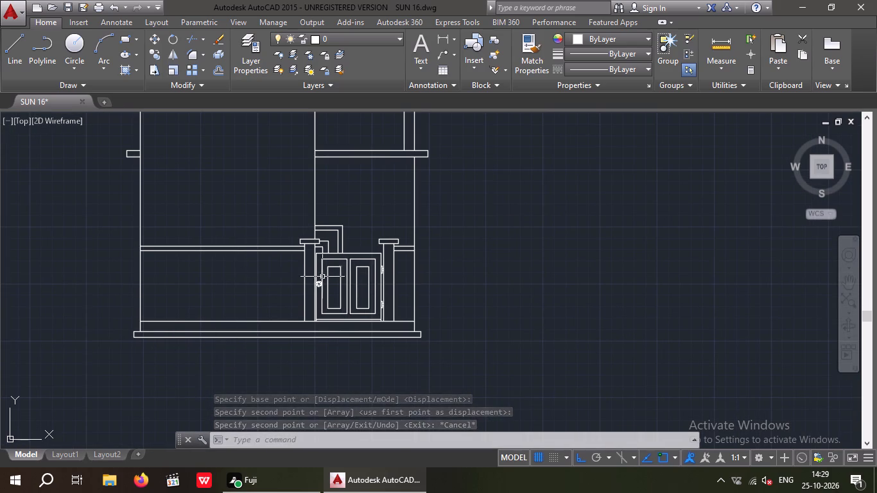
scroll(326, 276, up, 4)
middle_drag(344, 282, 306, 253)
scroll(300, 260, down, 1)
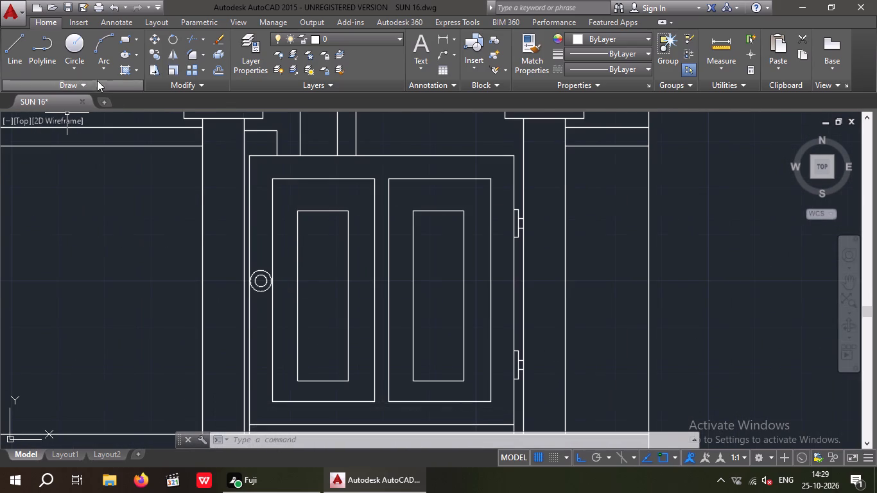
click(123, 40)
scroll(312, 252, up, 1)
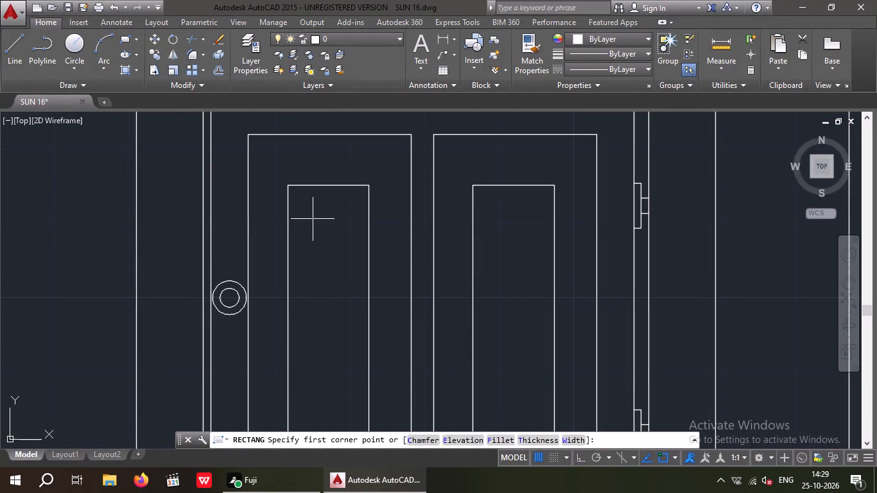
click(313, 219)
scroll(338, 383, up, 1)
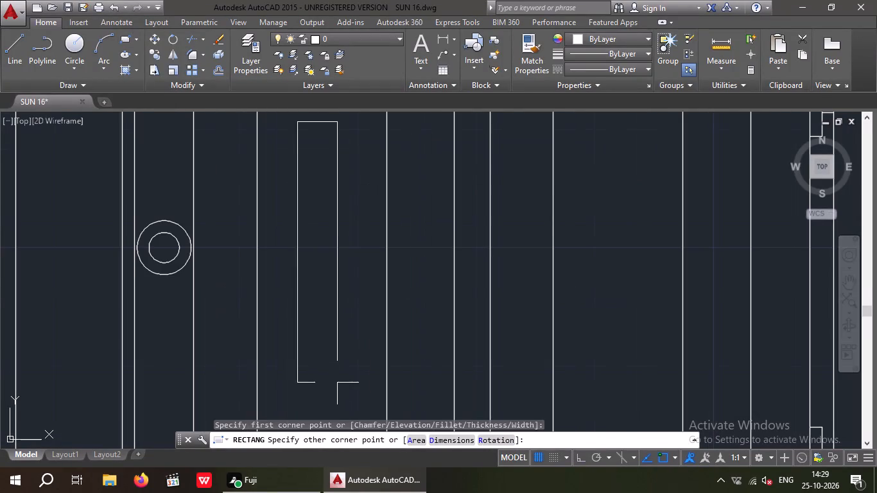
middle_drag(331, 374, 327, 334)
scroll(326, 328, down, 1)
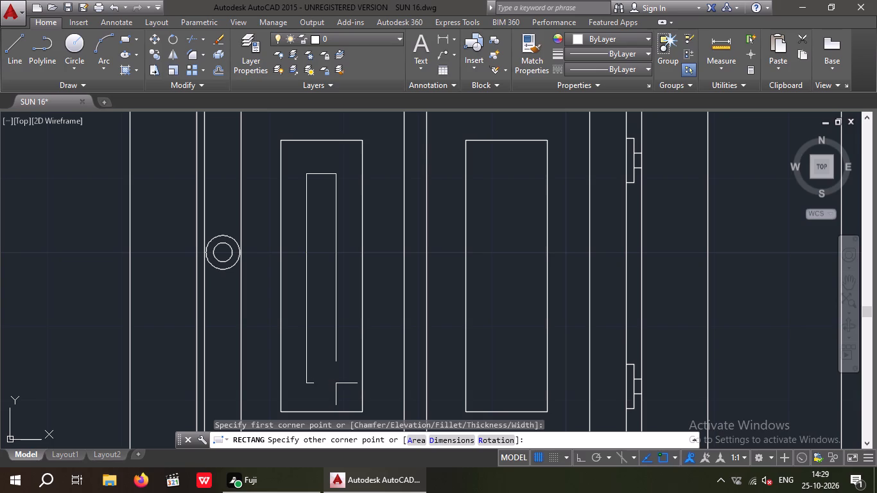
click(336, 383)
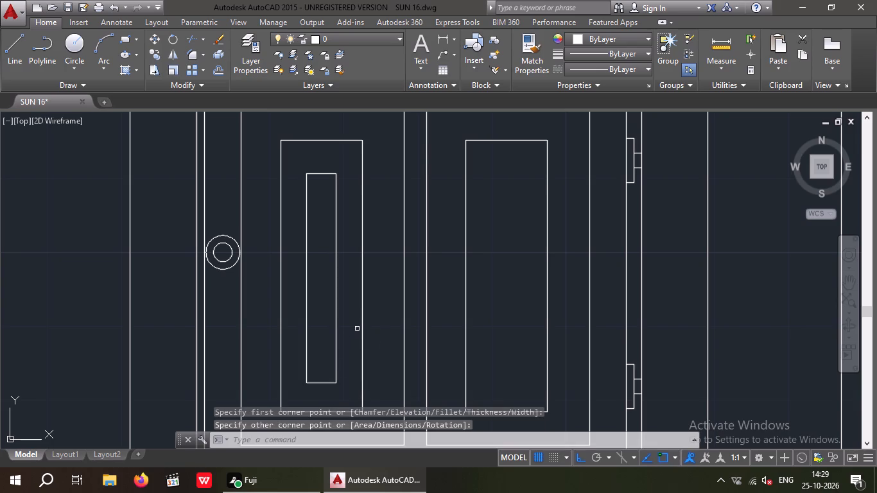
key(Escape)
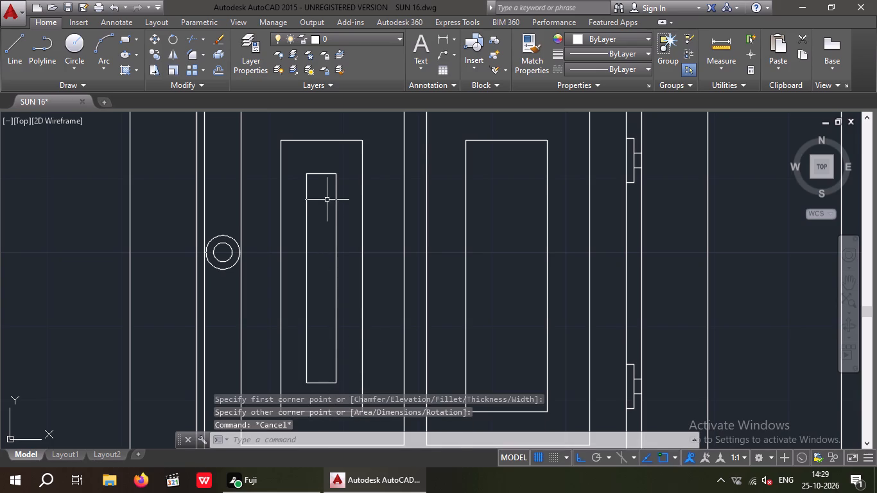
Copy the narrow innermost rectangle 2'-1" horizontally into the right gate panel's inner rectangle.
click(319, 194)
click(302, 169)
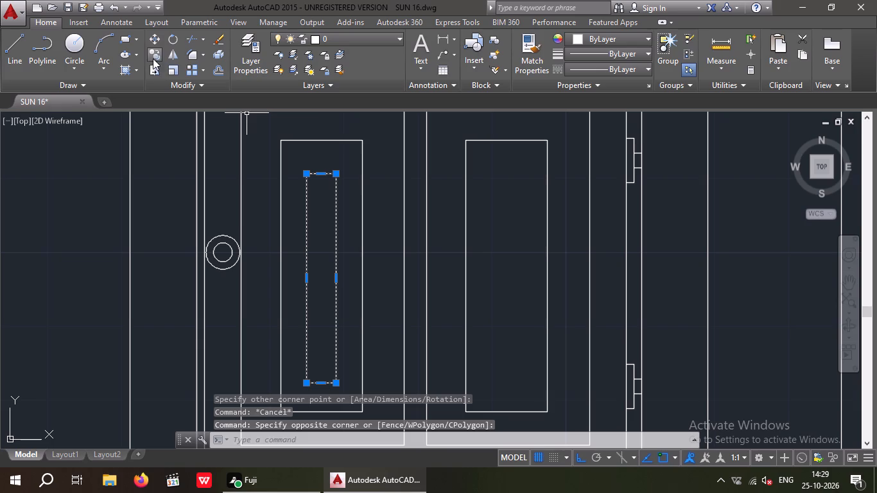
click(155, 54)
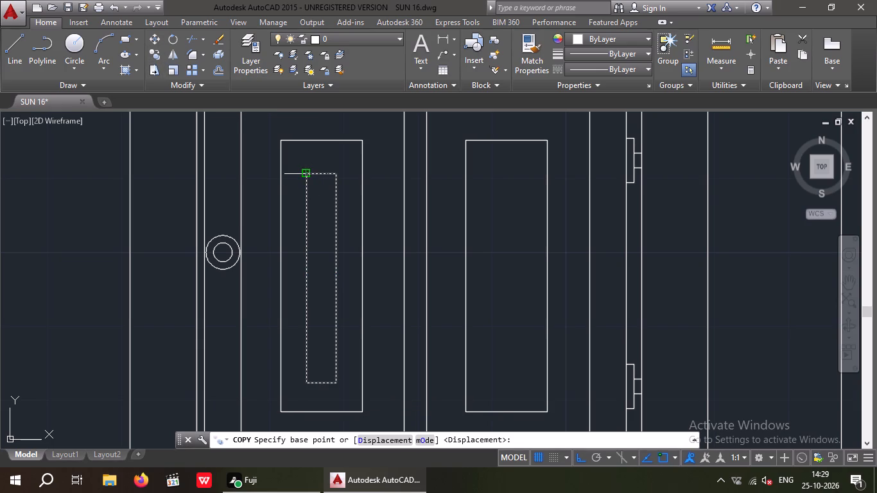
click(302, 173)
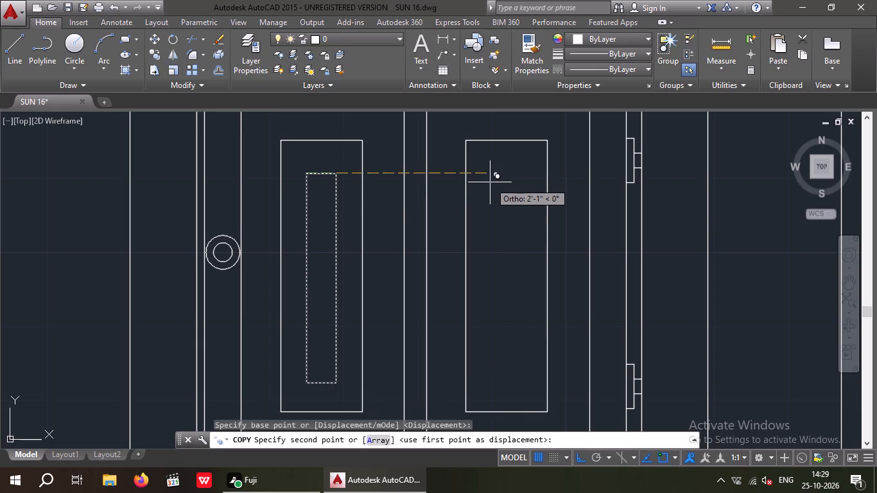
click(490, 182)
key(Escape)
Offset the top edge of the projecting first-floor slab 2" upward, at the foot of the balcony opening.
scroll(434, 197, down, 2)
middle_drag(423, 257, 409, 304)
scroll(401, 259, down, 2)
middle_drag(401, 313, 401, 347)
middle_drag(447, 313, 491, 300)
middle_drag(464, 309, 435, 323)
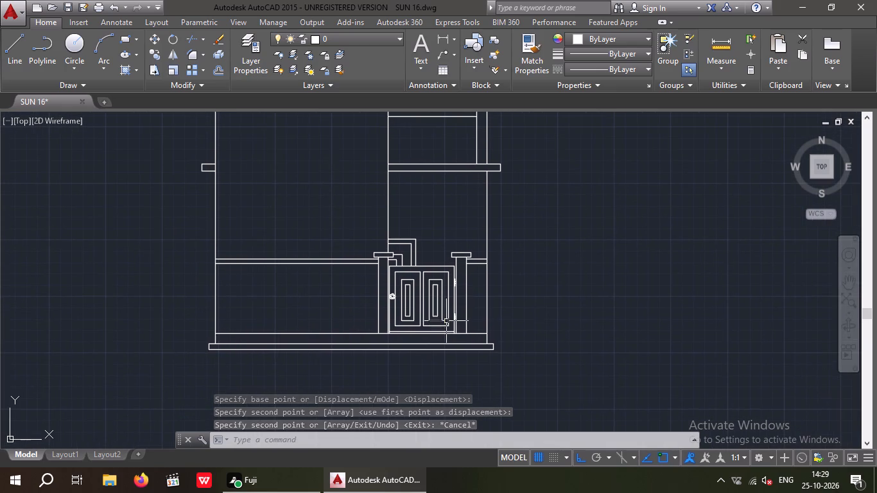
middle_drag(438, 342, 422, 360)
middle_drag(491, 277, 479, 313)
middle_drag(491, 272, 488, 300)
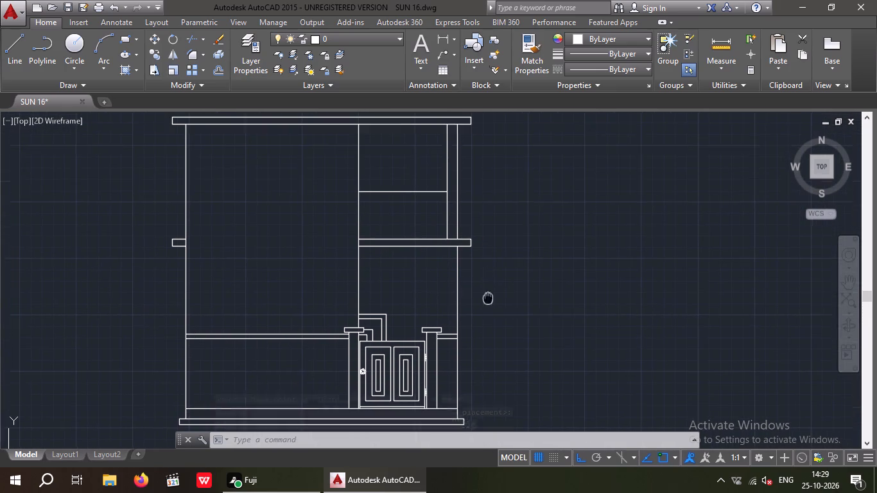
middle_drag(488, 300, 484, 317)
scroll(390, 220, up, 3)
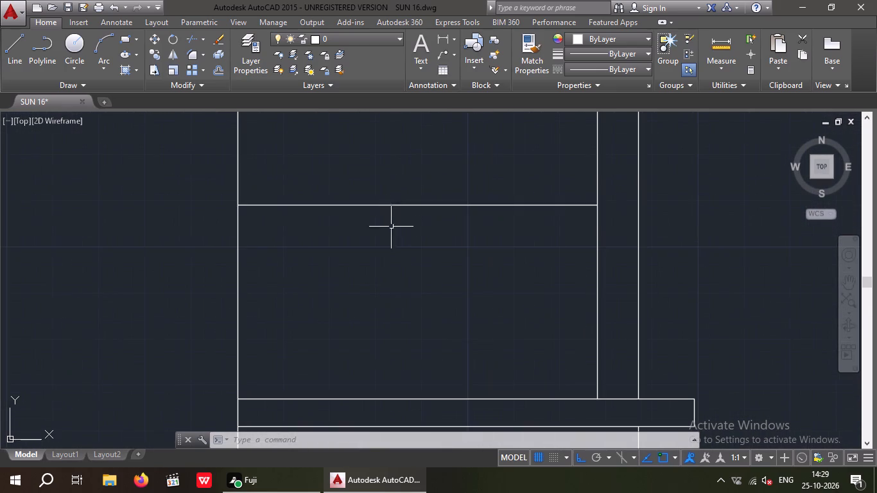
middle_drag(382, 246, 329, 269)
key(Escape)
key(Escape)
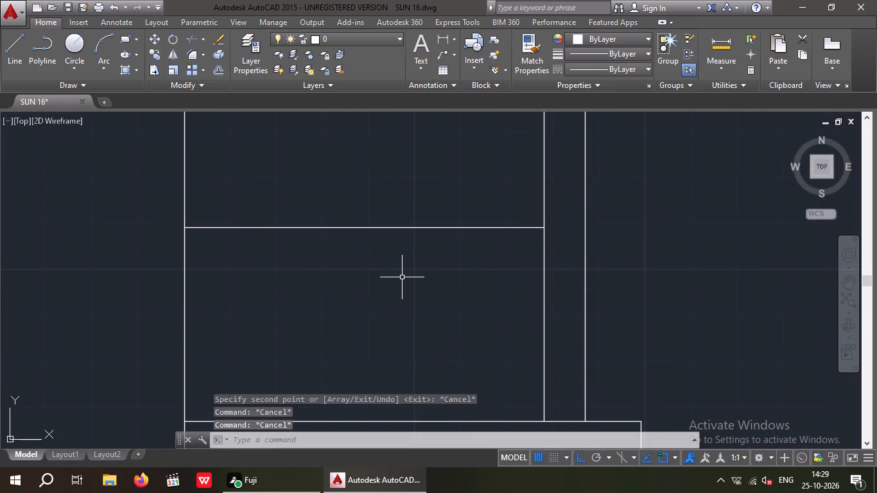
key(o)
key(Return)
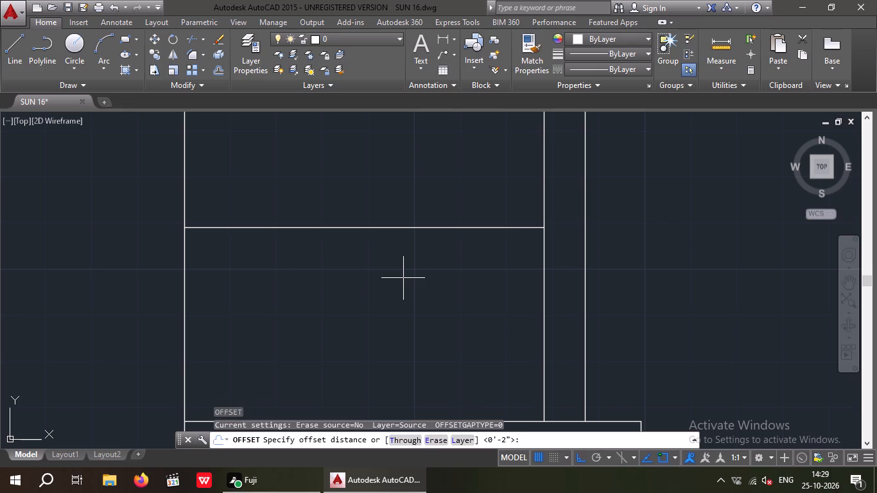
text(2")
key(BackSpace)
key(BackSpace)
key(BackSpace)
key(BackSpace)
key(BackSpace)
key(Return)
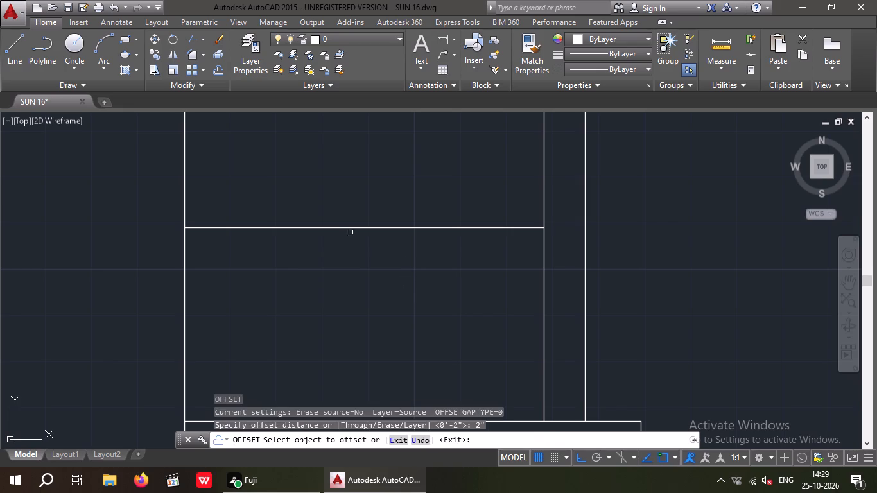
scroll(356, 257, down, 2)
scroll(373, 306, up, 2)
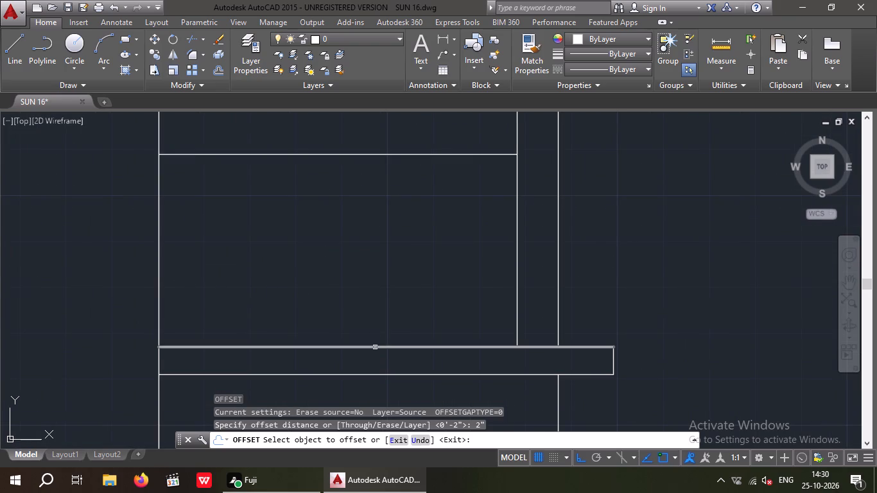
click(375, 347)
click(378, 312)
key(Escape)
key(Escape)
key(Escape)
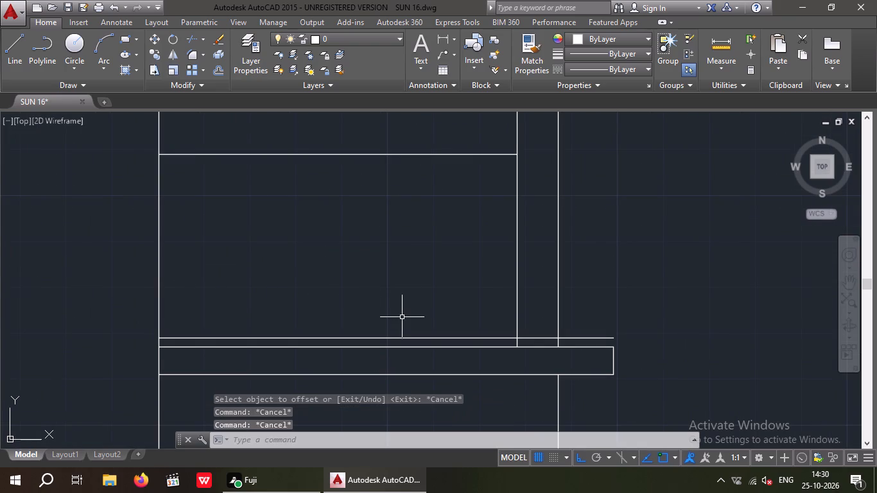
Trim the new line above the slab back to the inner vertical at the balcony opening's right side.
text(TR)
key(space)
key(space)
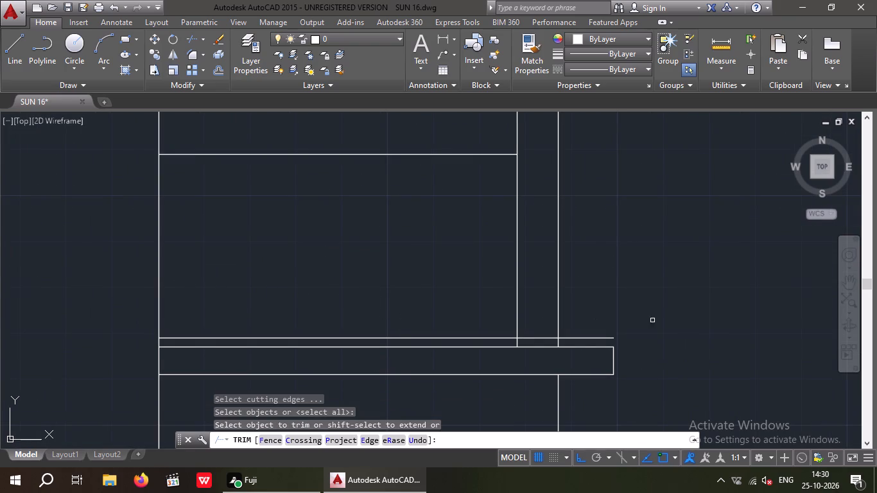
click(589, 339)
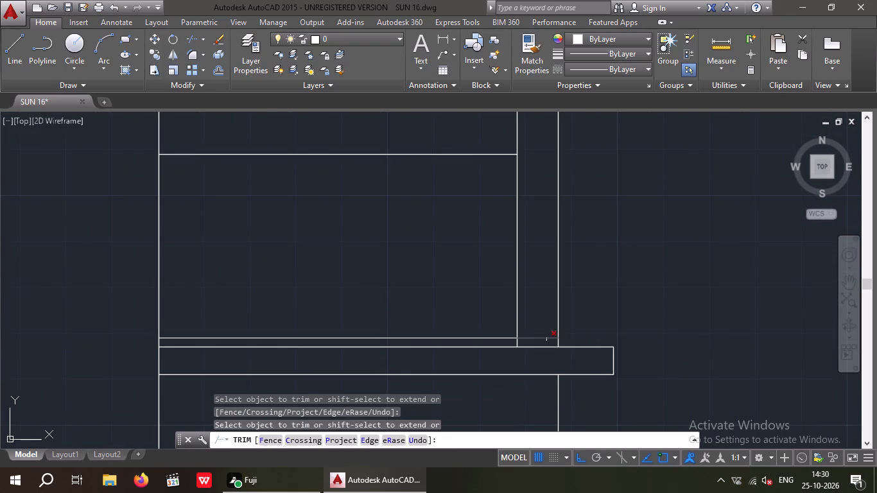
click(544, 338)
key(Escape)
key(Escape)
key(Escape)
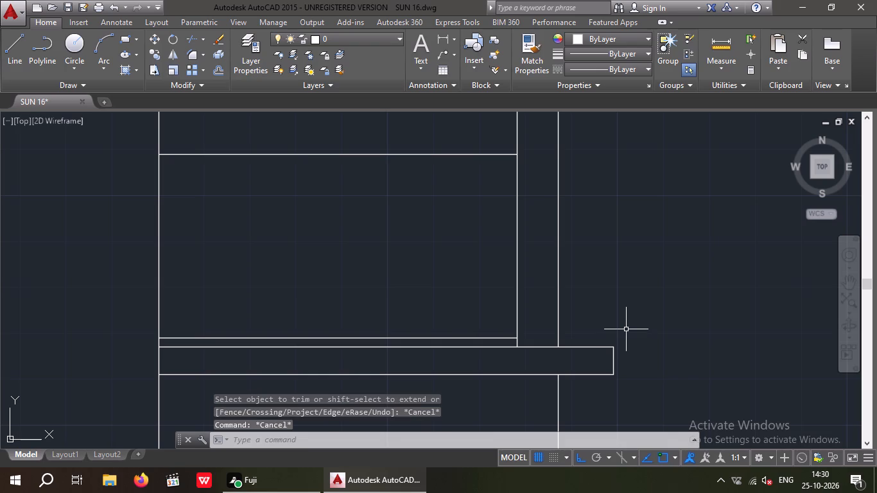
Offset the balcony railing's bottom line upward and its top line downward by 3" each.
key(o)
key(Return)
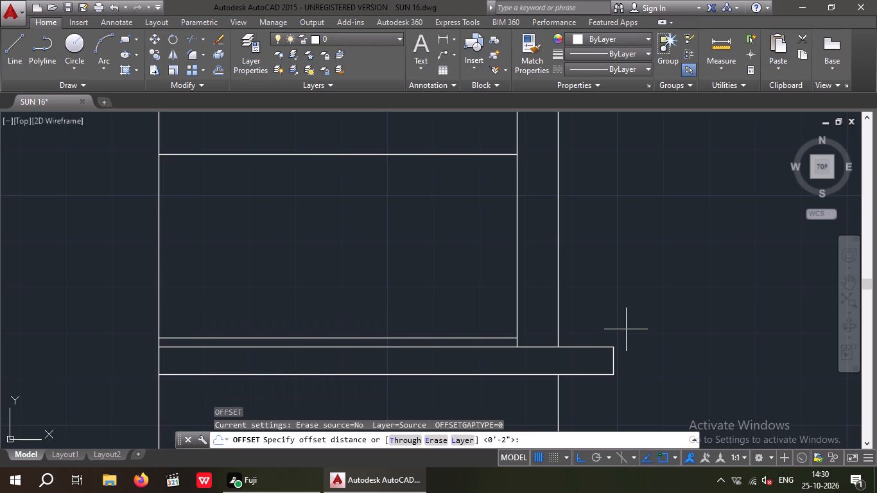
key(3)
key(shift+quotedbl)
key(Return)
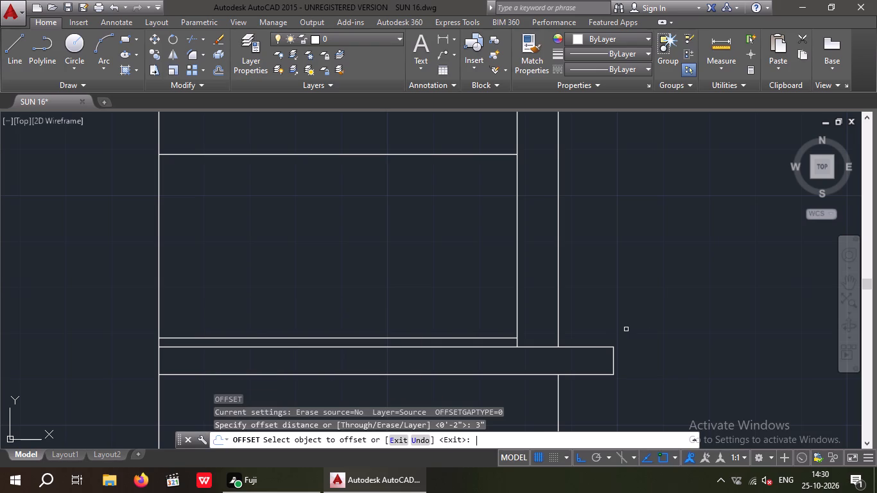
click(350, 336)
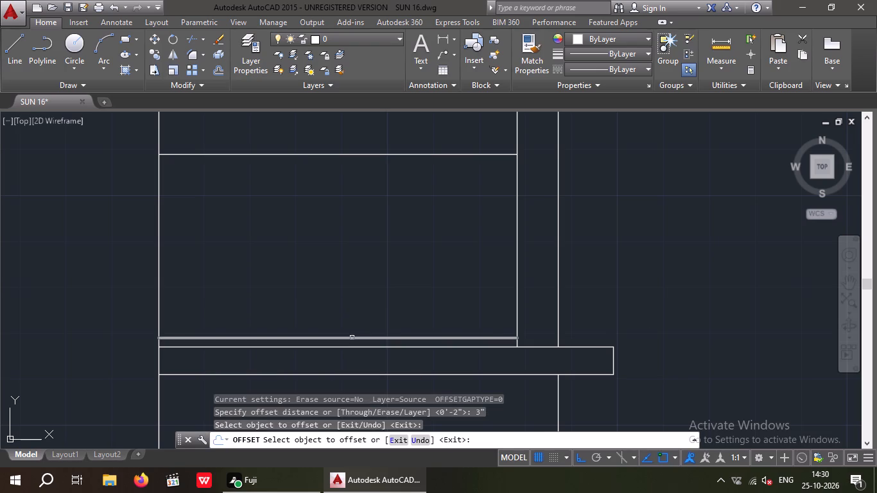
drag(352, 338, 352, 329)
click(352, 302)
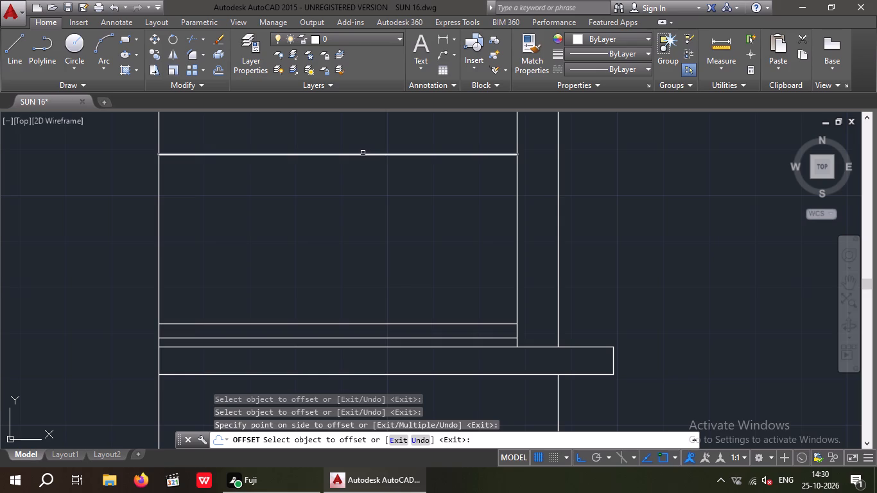
click(364, 155)
click(378, 192)
scroll(378, 192, down, 2)
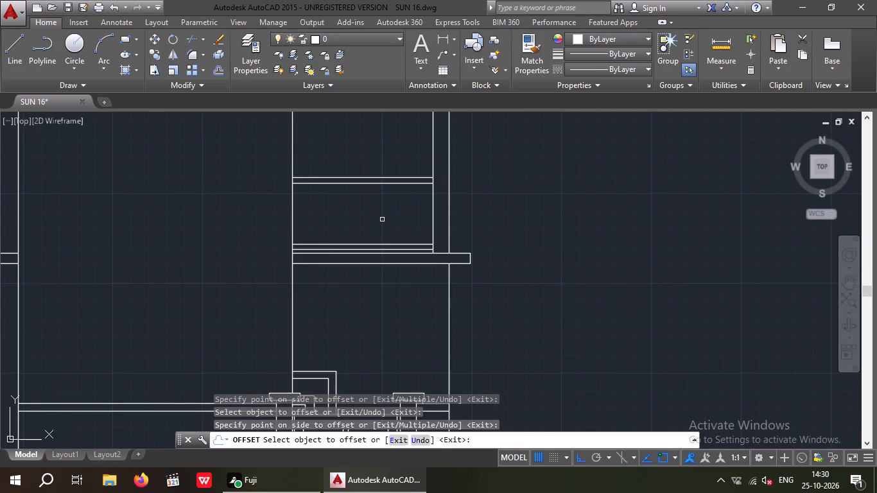
middle_drag(383, 228, 425, 219)
scroll(416, 234, down, 2)
middle_drag(415, 258, 419, 291)
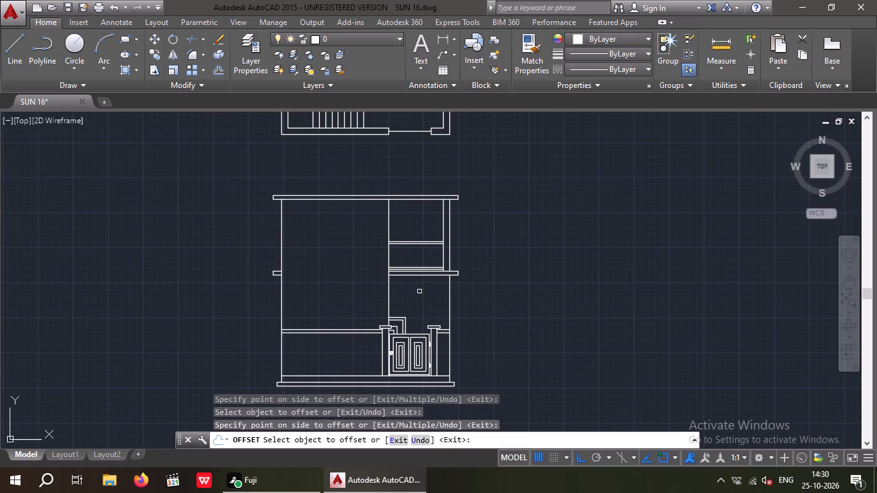
Examine the floor plans and the front elevation across the whole drawing.
key(Escape)
key(Escape)
middle_drag(396, 291, 398, 343)
scroll(367, 289, down, 1)
middle_drag(364, 302, 363, 315)
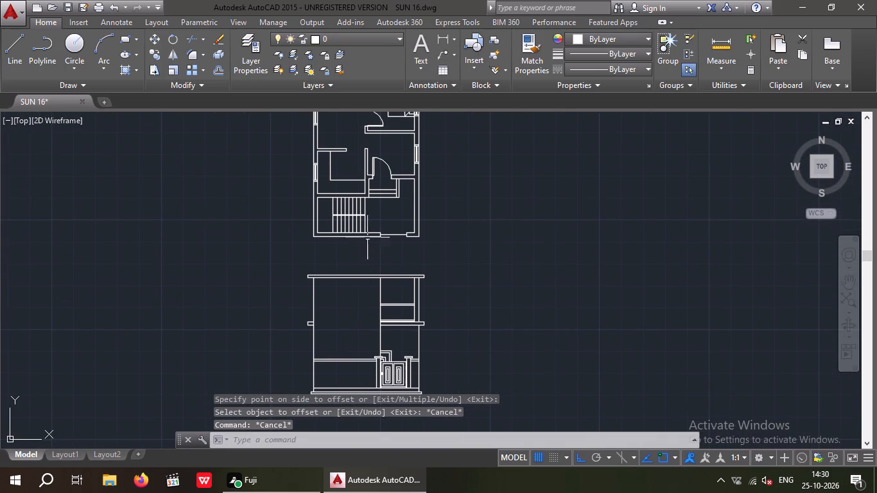
middle_drag(369, 251, 375, 298)
scroll(372, 255, down, 3)
middle_drag(252, 306, 408, 305)
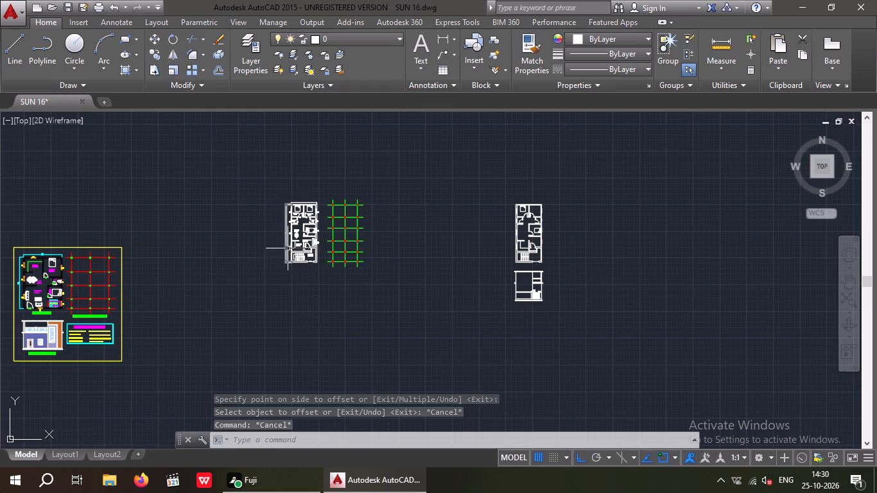
scroll(295, 256, up, 5)
scroll(347, 278, down, 4)
middle_drag(394, 304, 175, 340)
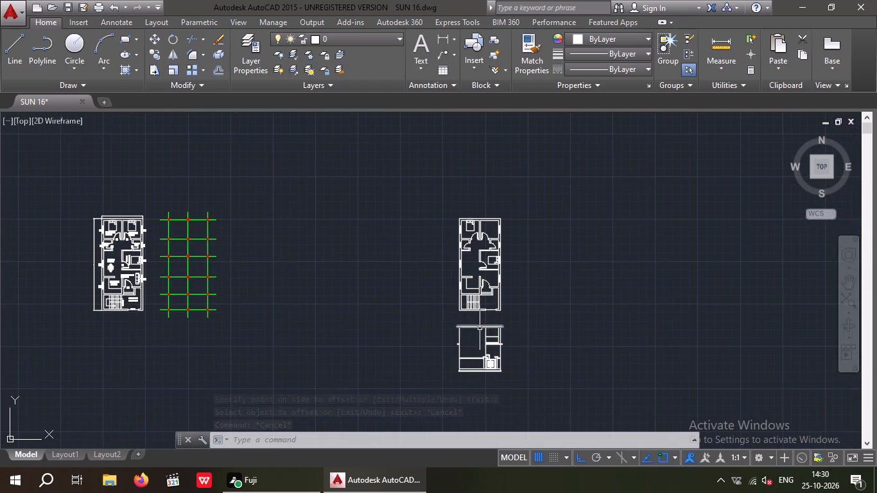
scroll(479, 320, up, 3)
middle_drag(460, 315, 315, 281)
middle_drag(356, 296, 337, 280)
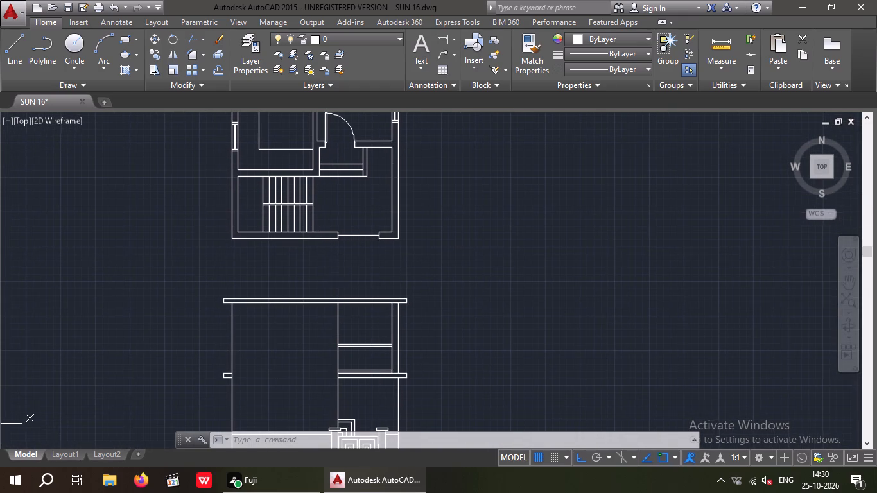
middle_drag(343, 287, 406, 293)
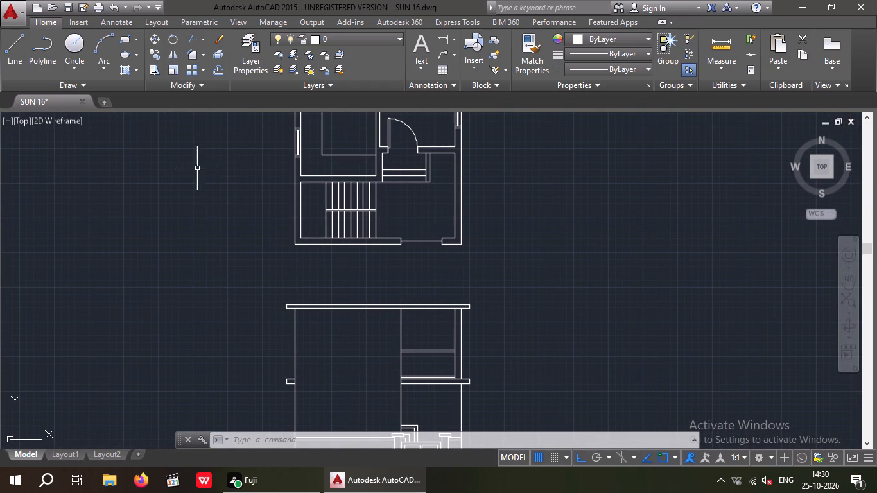
middle_drag(227, 248, 214, 250)
middle_drag(245, 261, 208, 242)
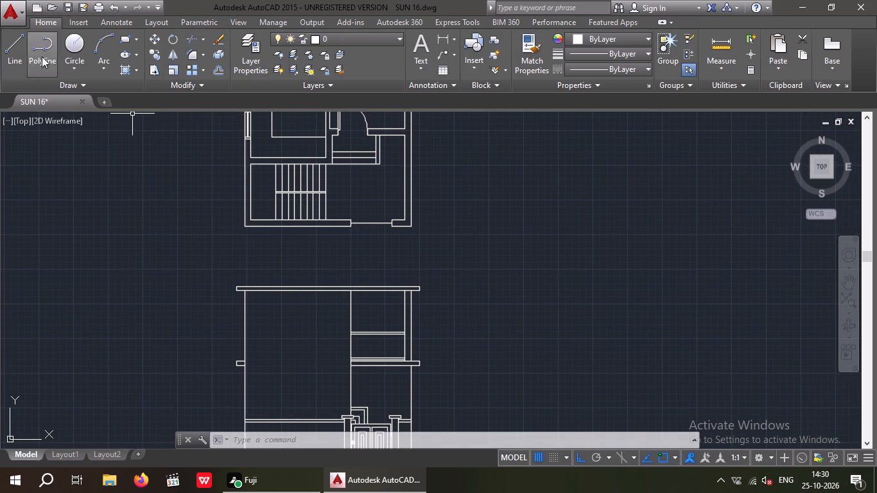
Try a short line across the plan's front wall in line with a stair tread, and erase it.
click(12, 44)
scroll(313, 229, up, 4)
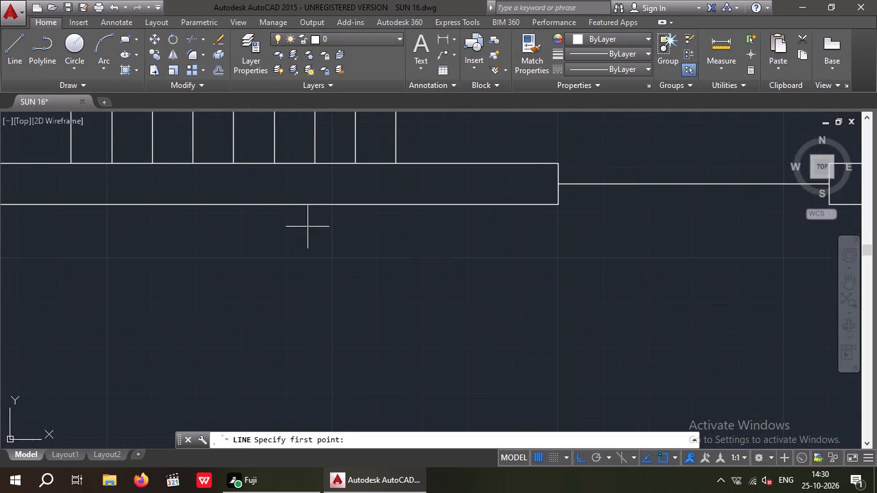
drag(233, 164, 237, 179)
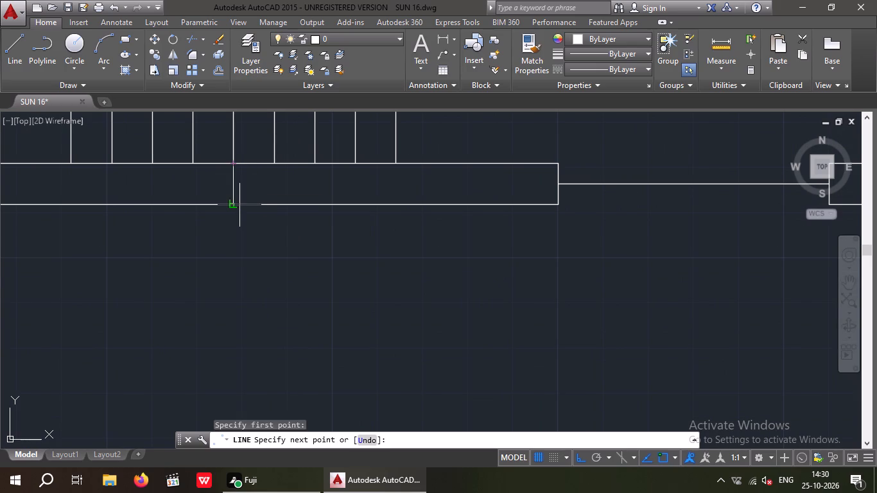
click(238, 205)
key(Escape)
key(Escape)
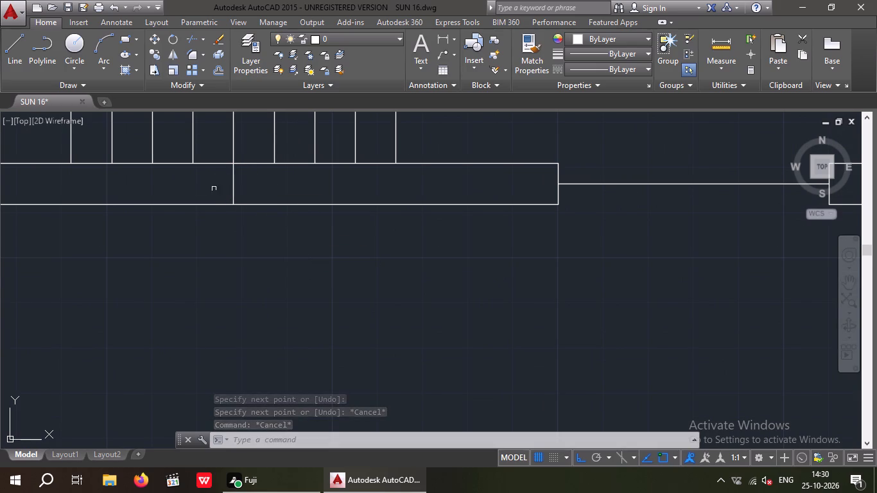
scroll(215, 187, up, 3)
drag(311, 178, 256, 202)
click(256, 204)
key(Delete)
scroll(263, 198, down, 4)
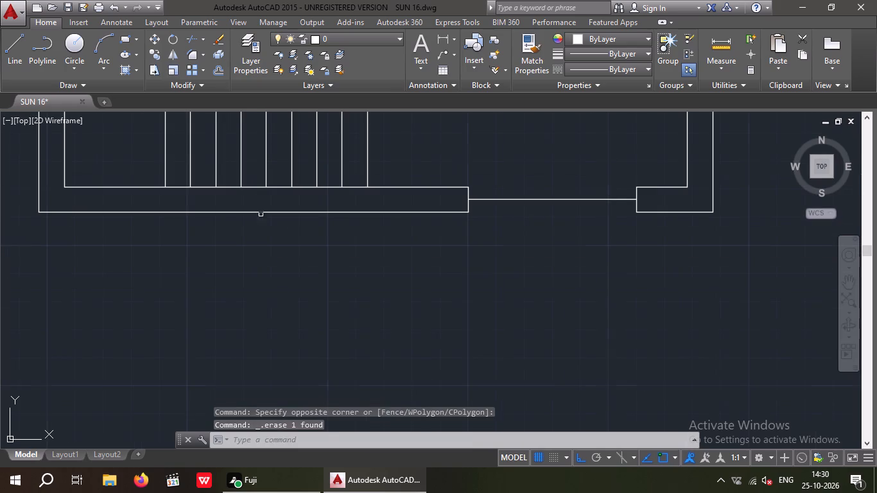
Offset the elevation's left outer wall line 3'-6" inward to the right.
middle_drag(257, 234, 257, 225)
scroll(263, 230, down, 2)
middle_drag(264, 251, 270, 235)
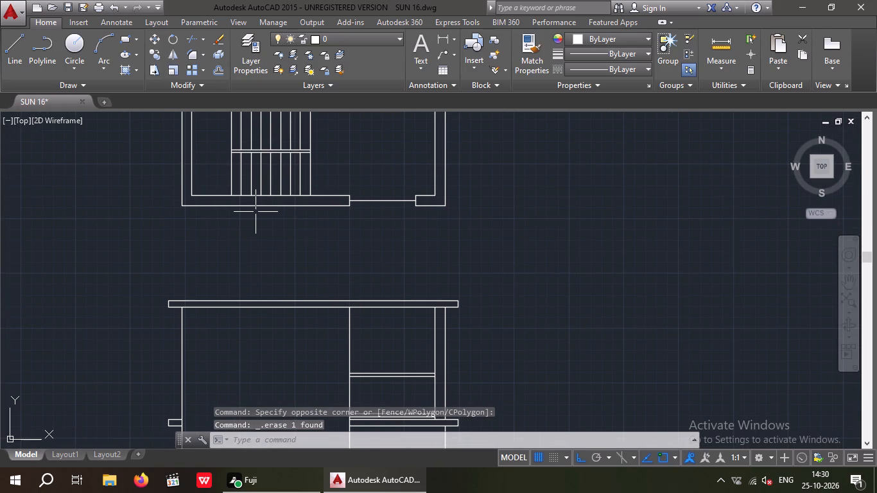
scroll(241, 241, down, 3)
middle_drag(254, 288, 254, 278)
scroll(252, 276, up, 2)
key(Escape)
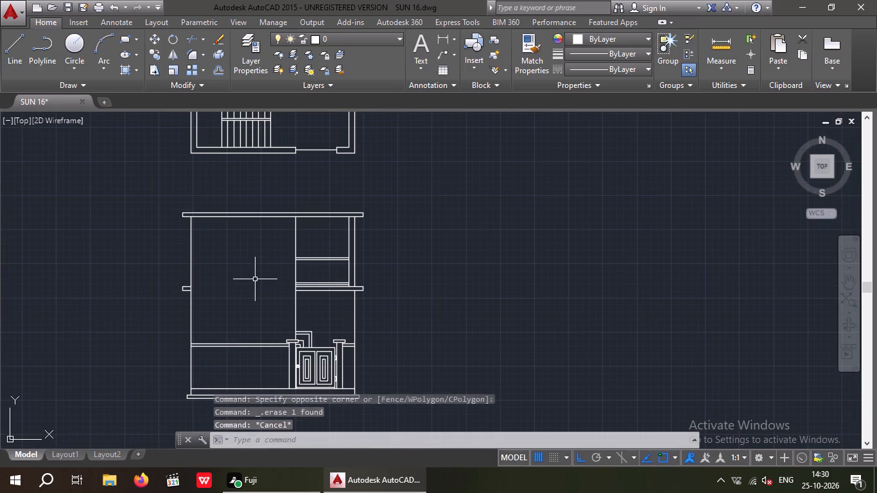
key(Escape)
key(o)
key(Return)
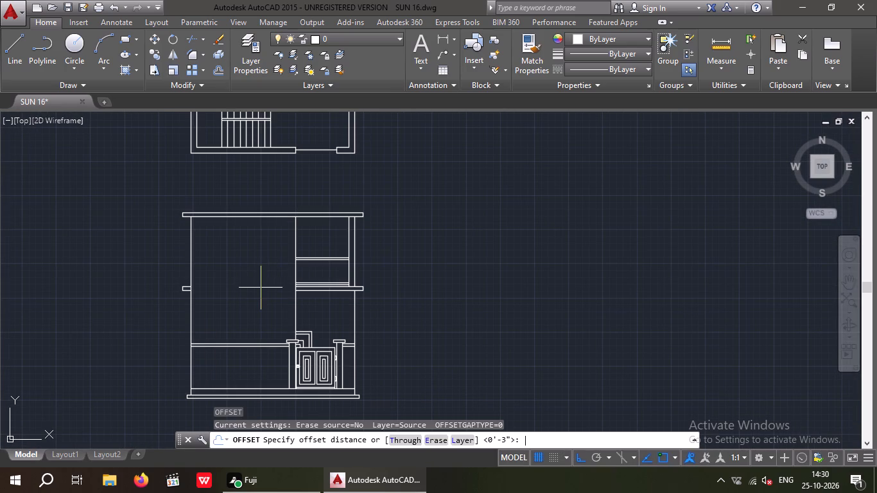
key(3)
text('6")
key(Return)
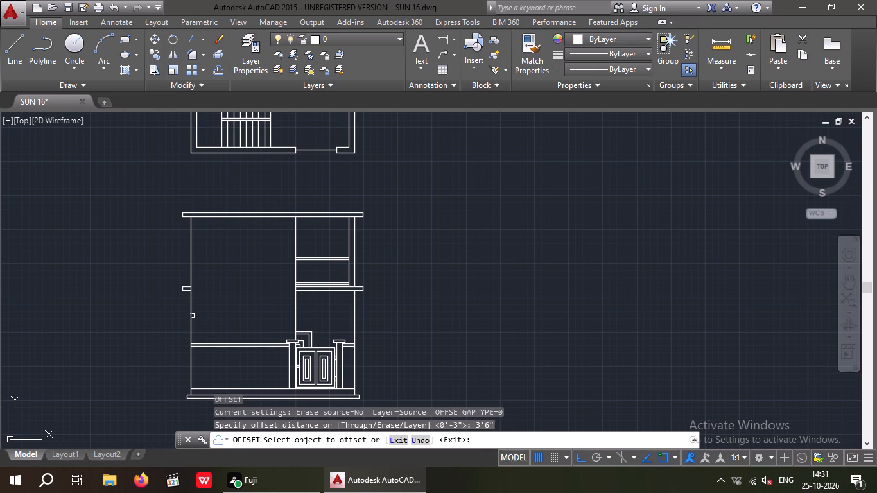
drag(191, 316, 202, 316)
click(254, 313)
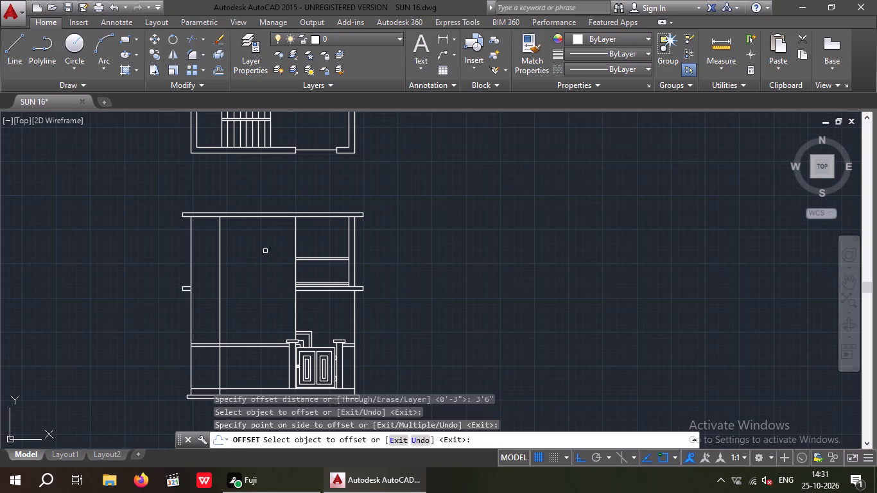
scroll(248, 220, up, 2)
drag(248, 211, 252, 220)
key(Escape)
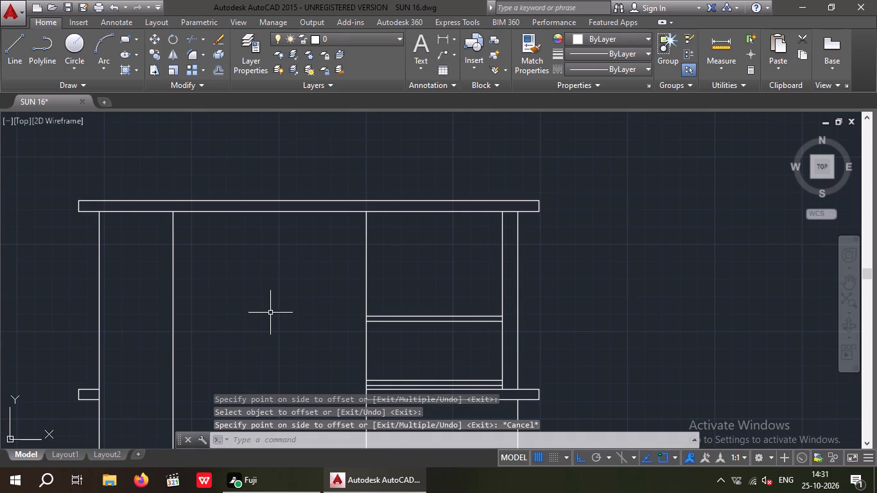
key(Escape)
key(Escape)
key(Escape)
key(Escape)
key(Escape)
Offset the bottom edge of the elevation's roof slab 2' downward.
key(o)
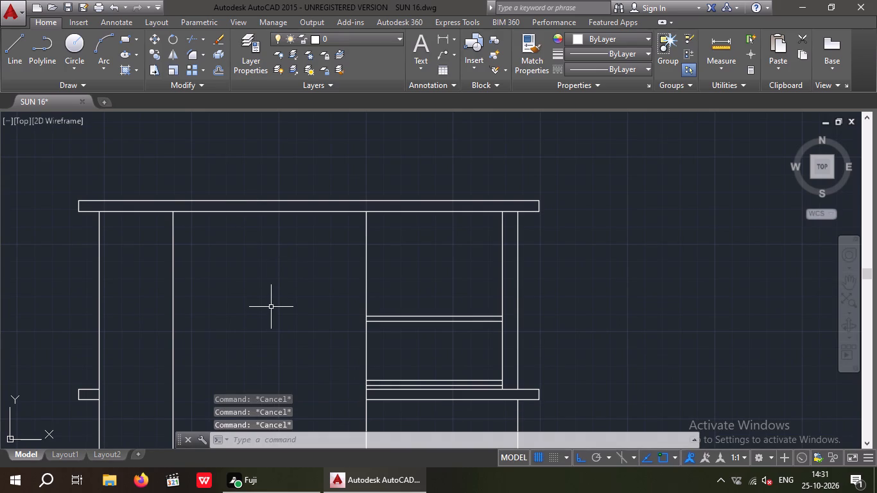
key(Return)
key(2)
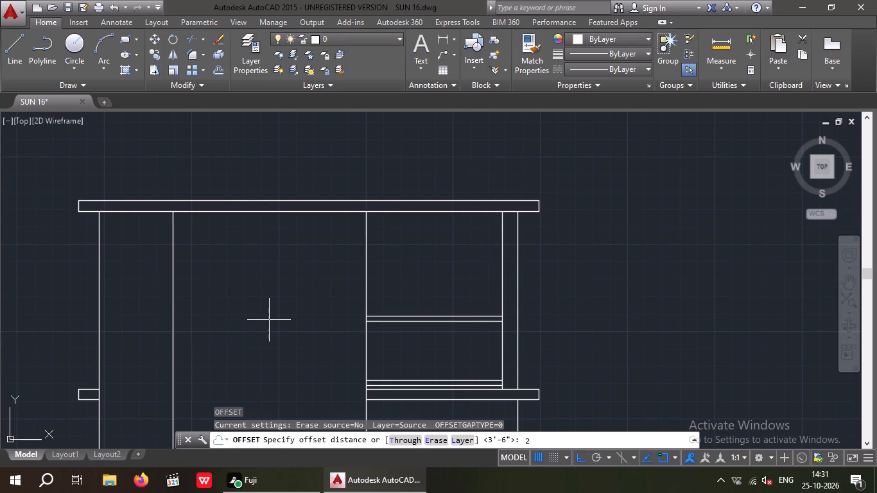
key(apostrophe)
key(Return)
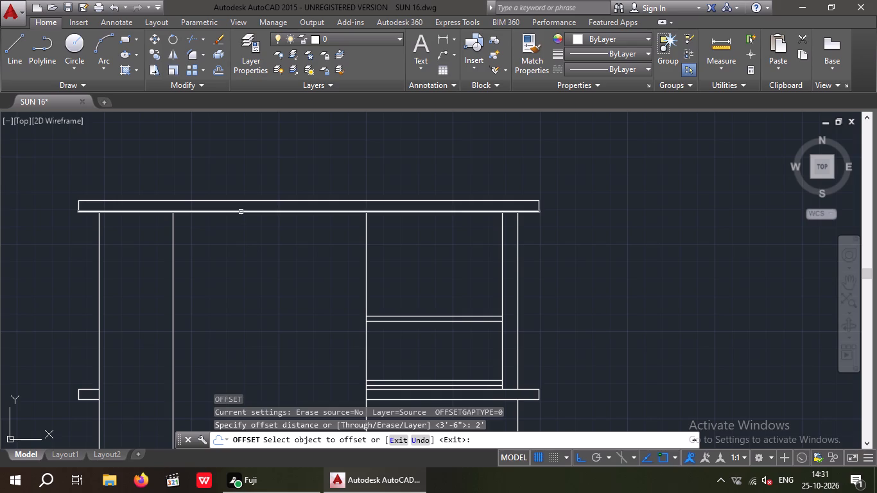
click(241, 212)
click(246, 236)
key(Escape)
key(Escape)
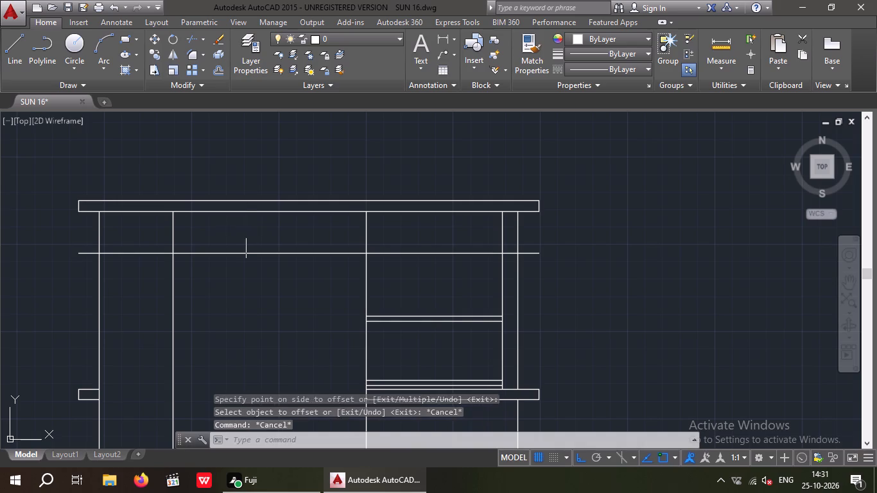
key(Escape)
key(Escape)
key(Escape)
key(Escape)
key(Escape)
key(Escape)
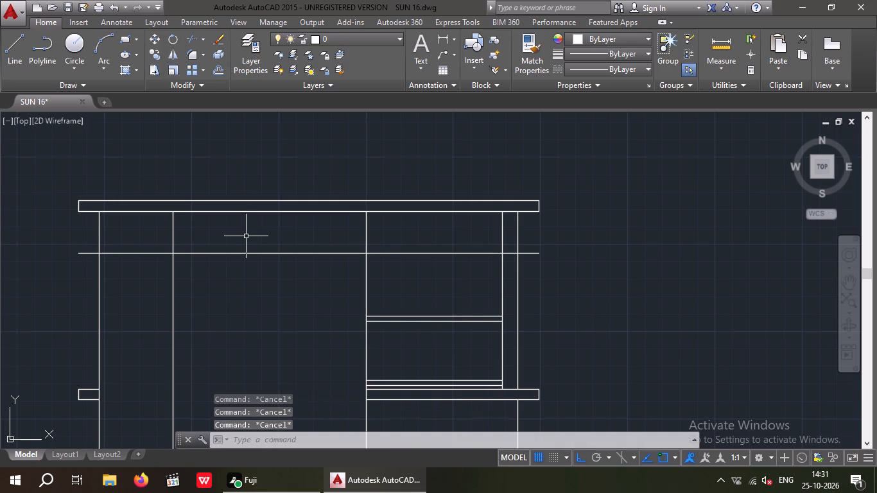
Trim the new horizontal line's right portion back to the vertical at the balcony opening's left side.
text(TR)
key(space)
key(space)
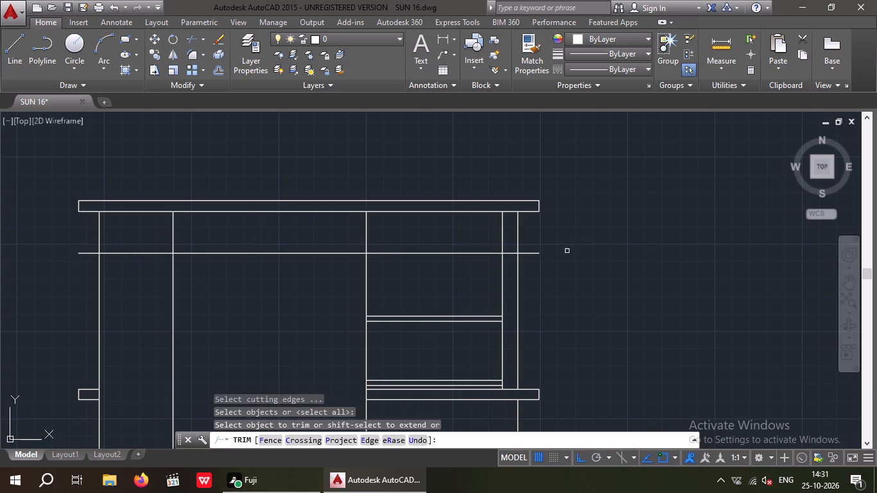
click(532, 255)
click(530, 248)
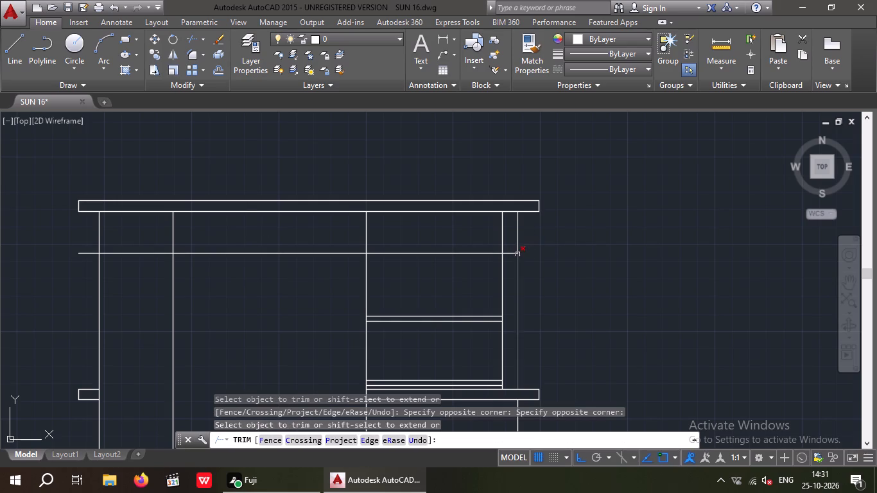
scroll(512, 253, up, 2)
click(511, 263)
click(505, 248)
scroll(505, 253, down, 1)
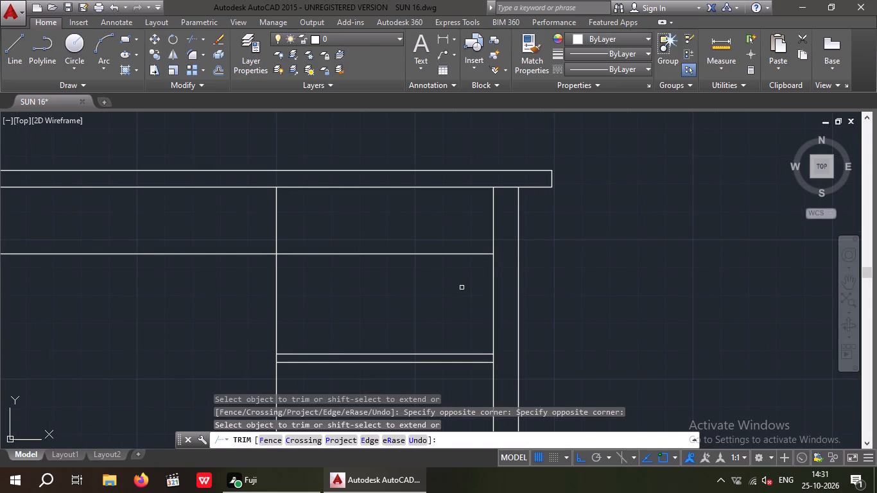
click(446, 293)
click(406, 243)
Trim the horizontal line's left portion and the inner vertical's upper end so the two meet in a corner.
scroll(406, 245, down, 3)
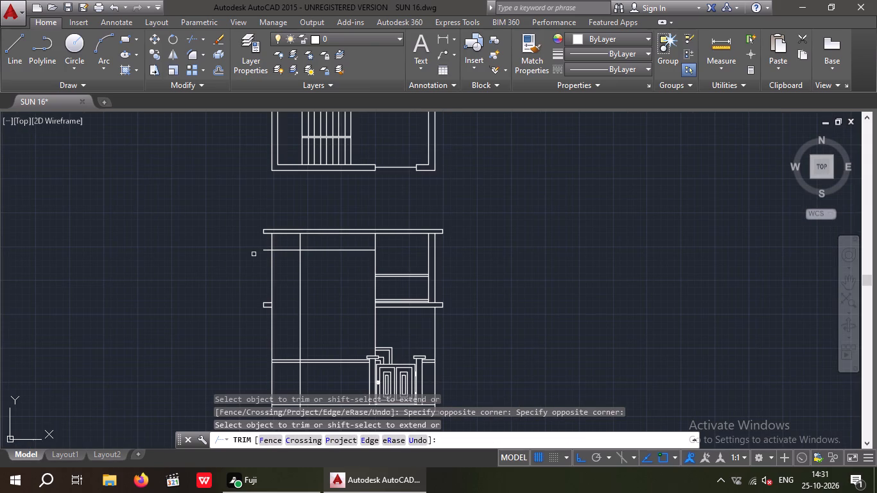
scroll(265, 247, up, 2)
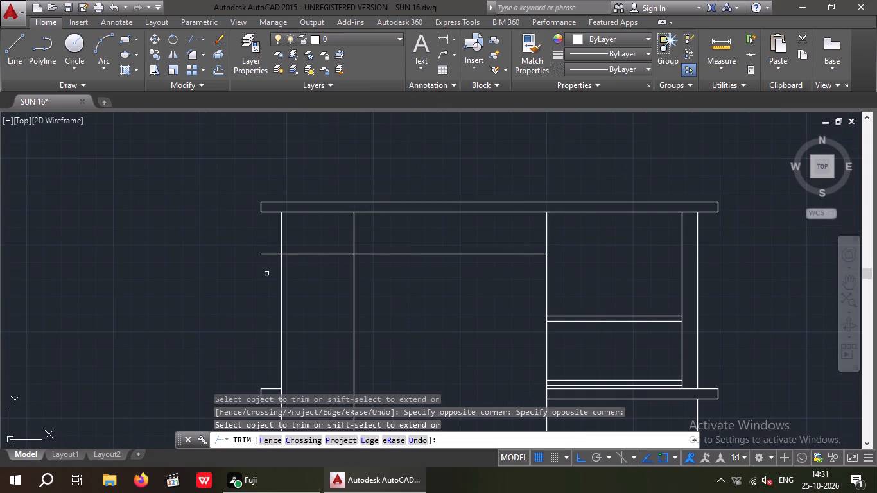
click(271, 266)
click(258, 239)
drag(318, 279, 317, 279)
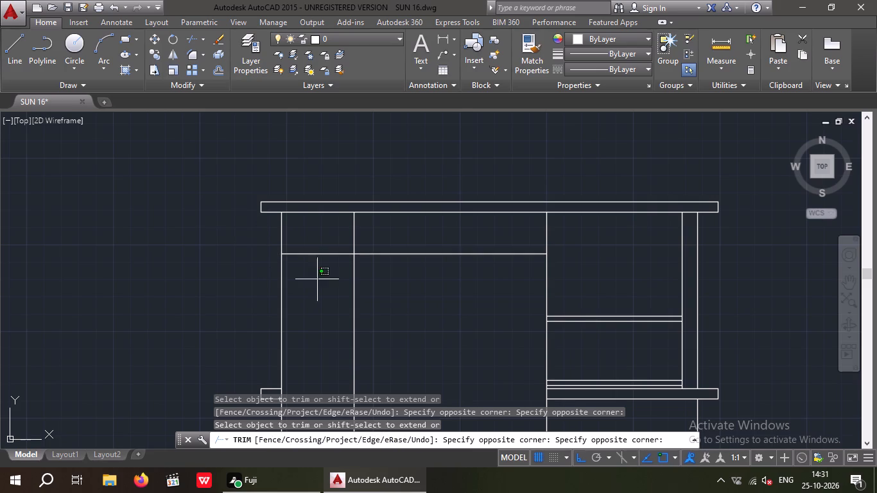
drag(317, 279, 311, 272)
click(302, 247)
drag(374, 231, 346, 238)
click(333, 238)
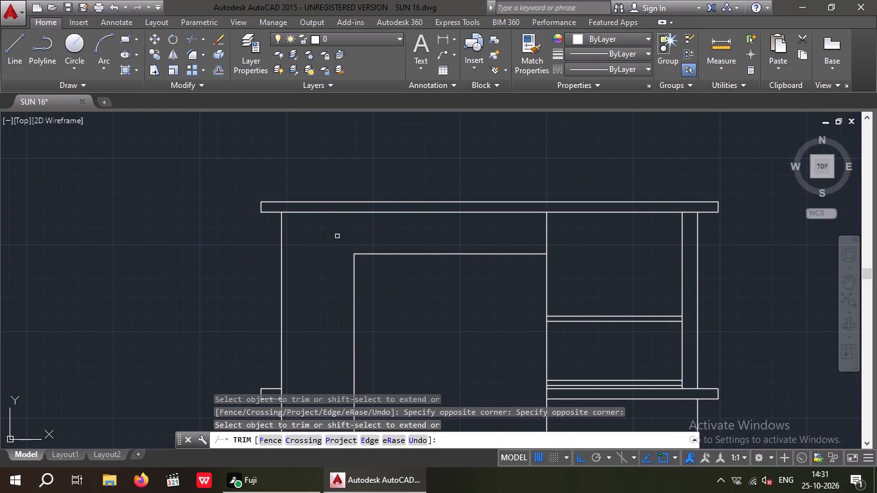
Trim the lower part of the inner vertical back to the top line of the low front wall.
scroll(343, 229, down, 2)
middle_drag(369, 269, 363, 248)
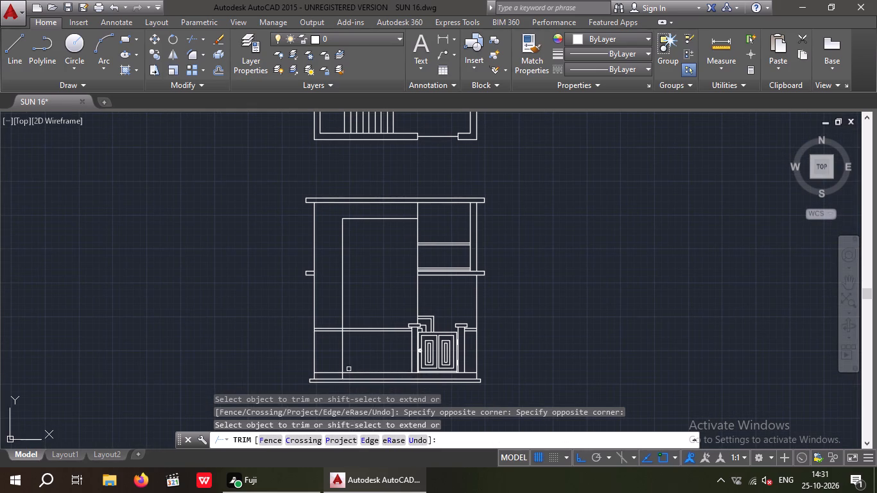
scroll(340, 379, up, 4)
drag(363, 366, 342, 367)
click(341, 367)
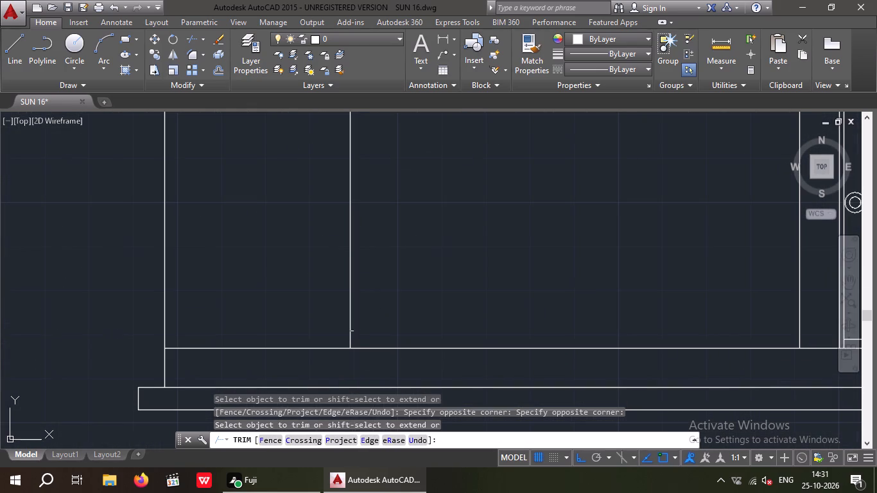
scroll(378, 282, down, 3)
drag(392, 256, 359, 285)
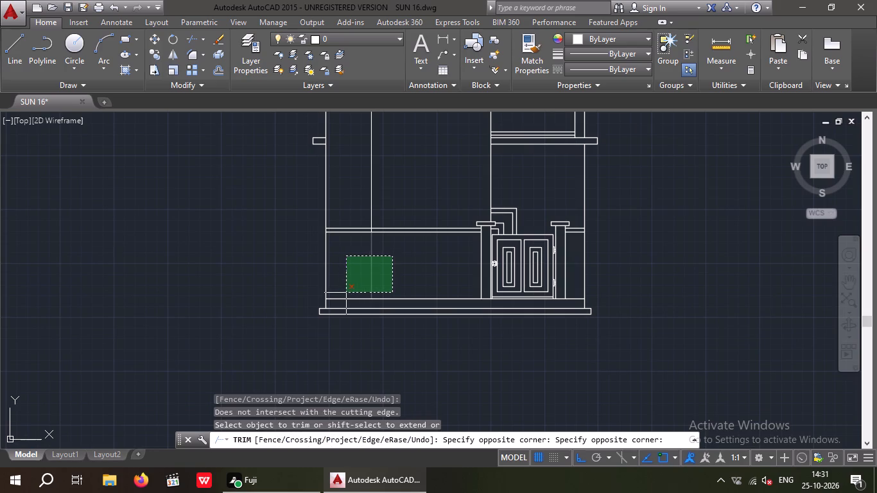
click(351, 287)
middle_drag(376, 283, 382, 346)
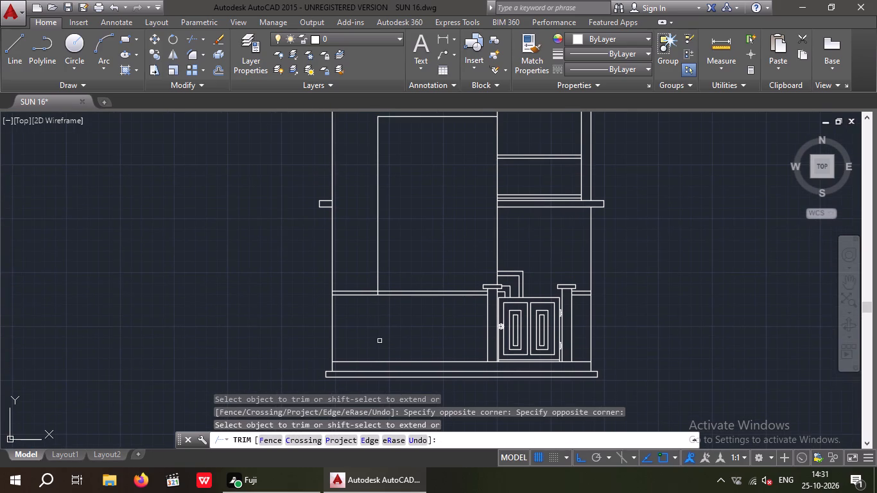
scroll(374, 293, up, 5)
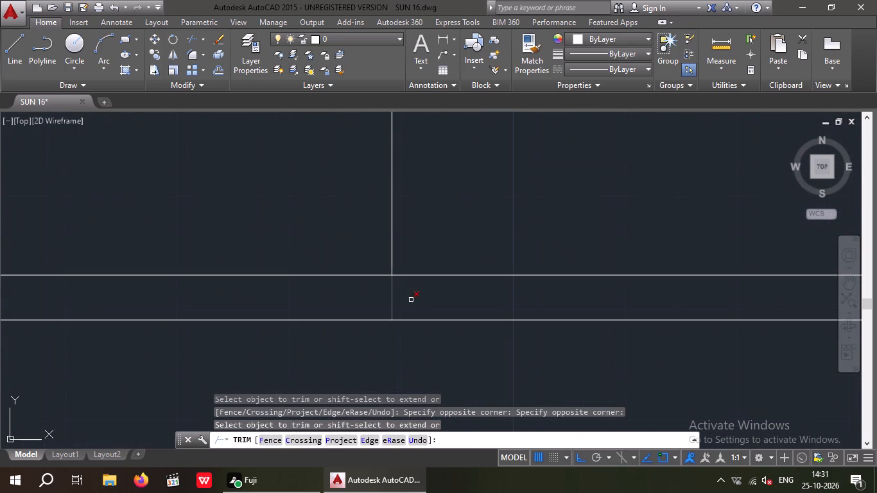
drag(425, 295, 404, 296)
click(369, 300)
scroll(369, 298, down, 3)
middle_drag(388, 328, 380, 347)
scroll(378, 338, down, 2)
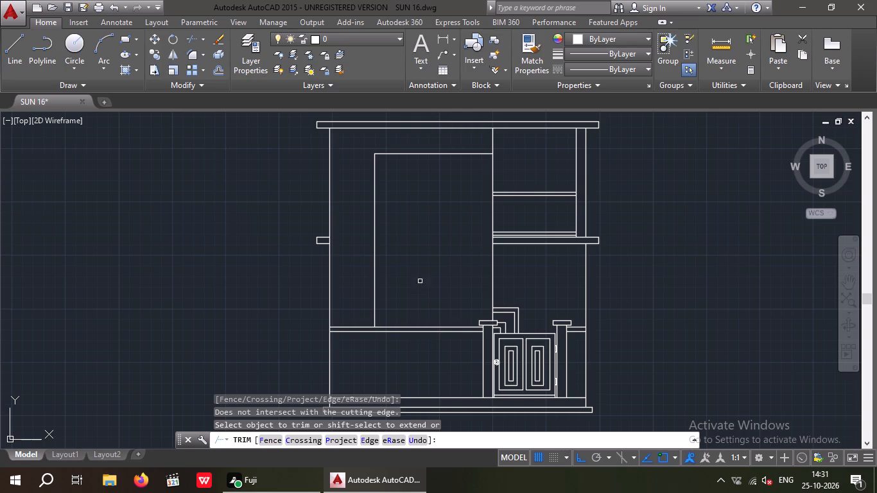
Offset the tall panel's left vertical and top horizontal lines 9" inward in the left facade.
key(Escape)
key(Escape)
key(Escape)
key(o)
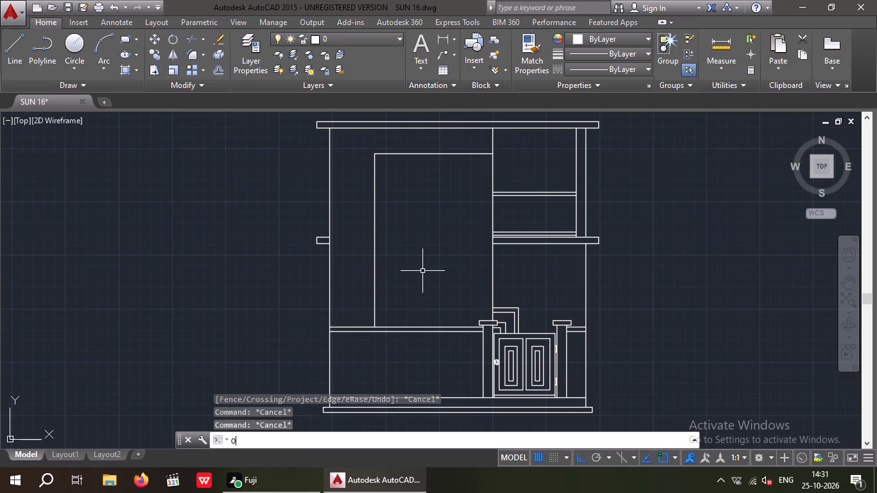
key(Return)
key(9)
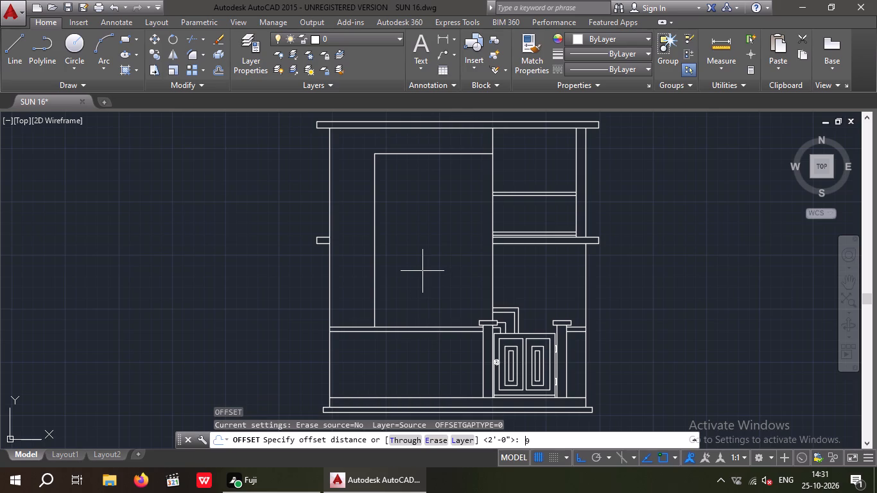
key(shift+quotedbl)
key(Return)
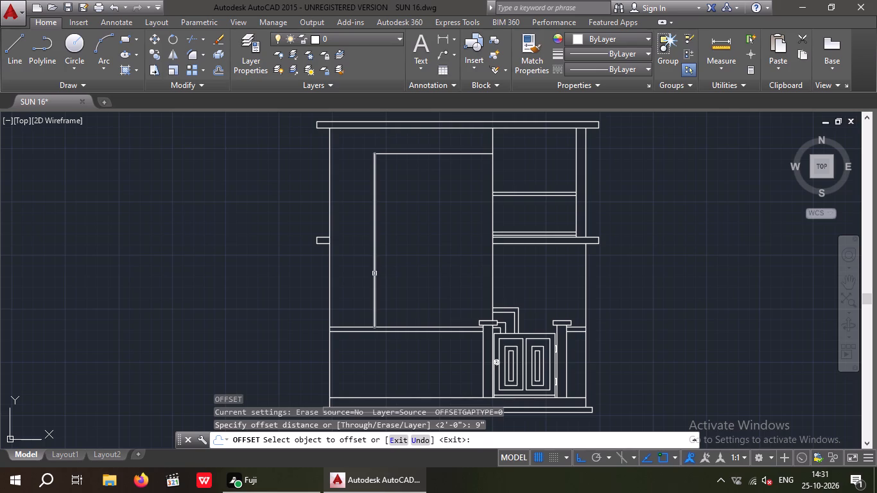
click(374, 277)
click(399, 278)
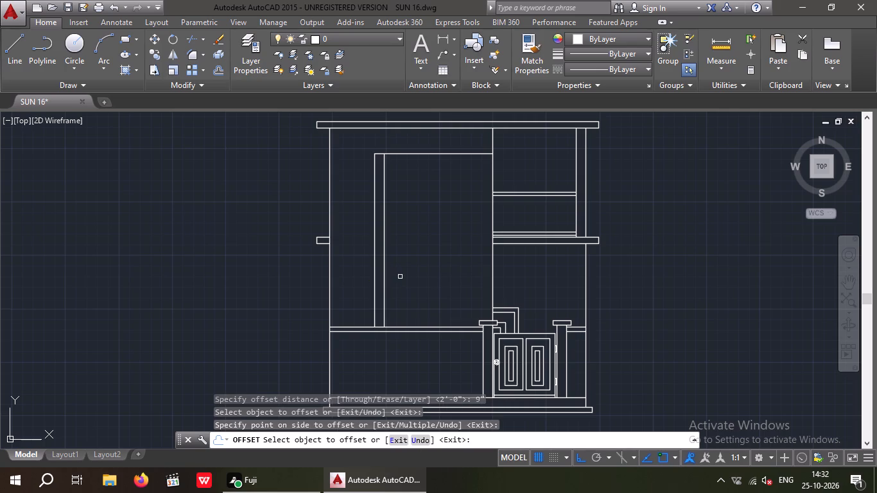
drag(434, 155, 434, 166)
click(434, 175)
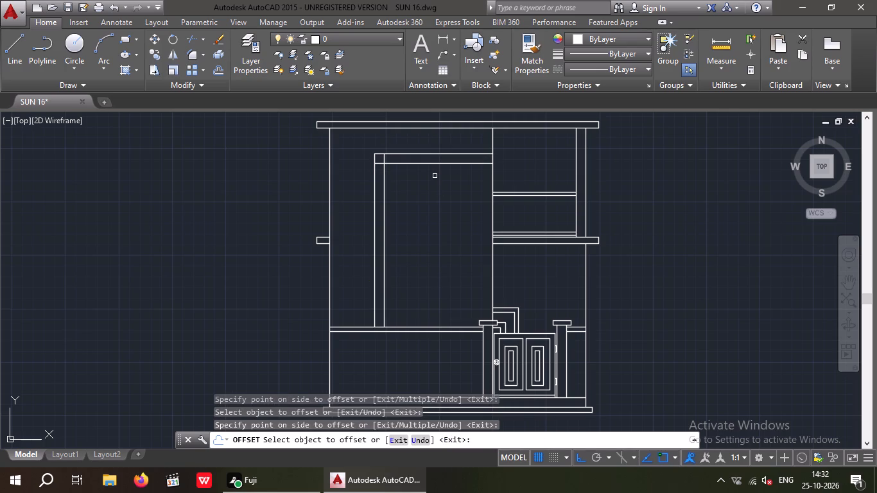
key(Escape)
key(Escape)
key(Escape)
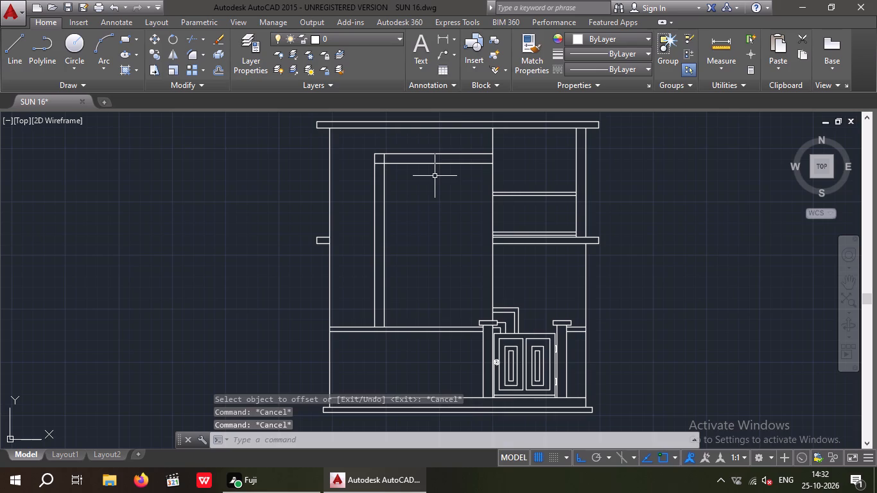
key(Escape)
key(Escape)
key(Escape)
key(Escape)
key(Escape)
key(Escape)
key(Escape)
key(Escape)
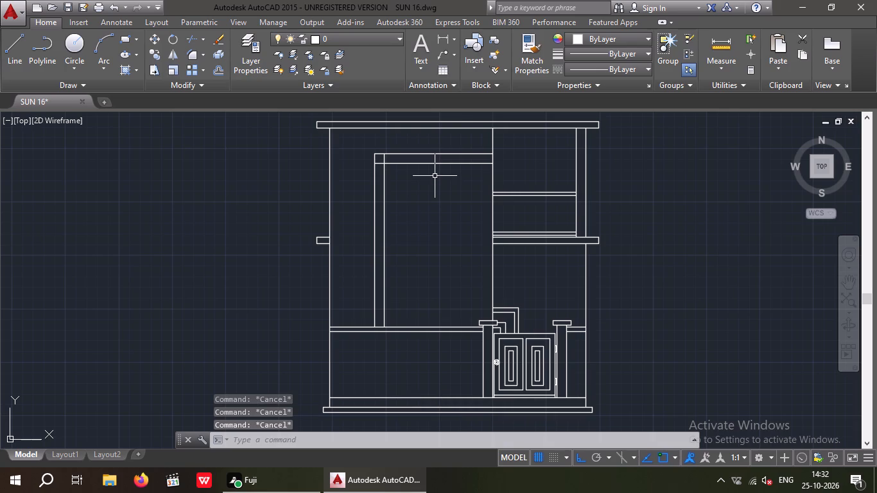
key(Escape)
key(Escape)
Trim the overlapping ends of the two offset lines so they meet in a clean inner corner at the panel frame's upper left.
text(TR)
key(space)
key(space)
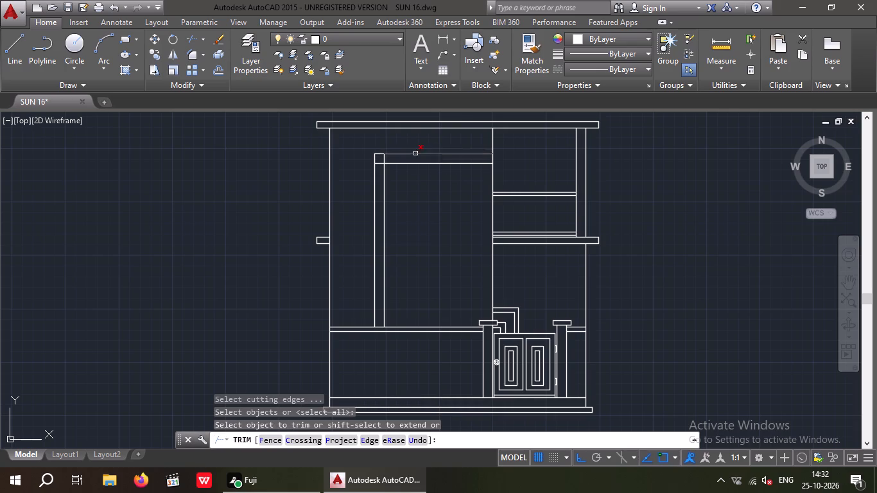
scroll(384, 159, up, 5)
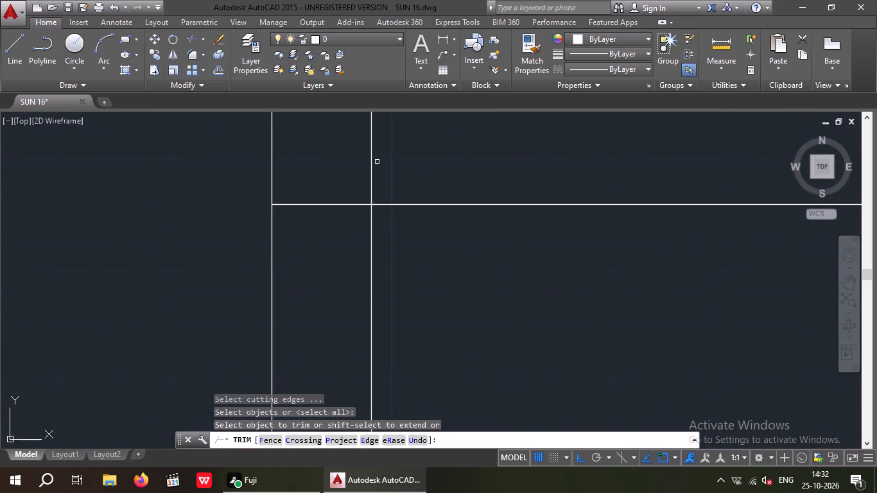
middle_drag(383, 176, 399, 236)
drag(422, 212, 412, 221)
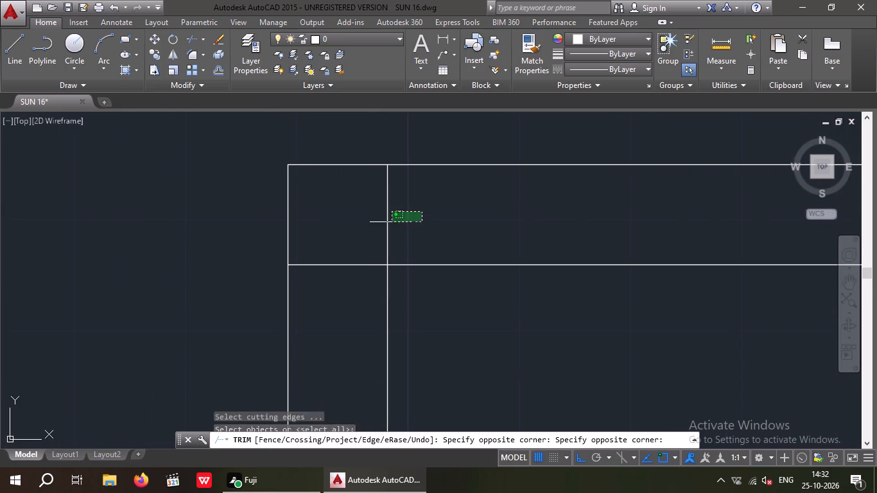
click(380, 224)
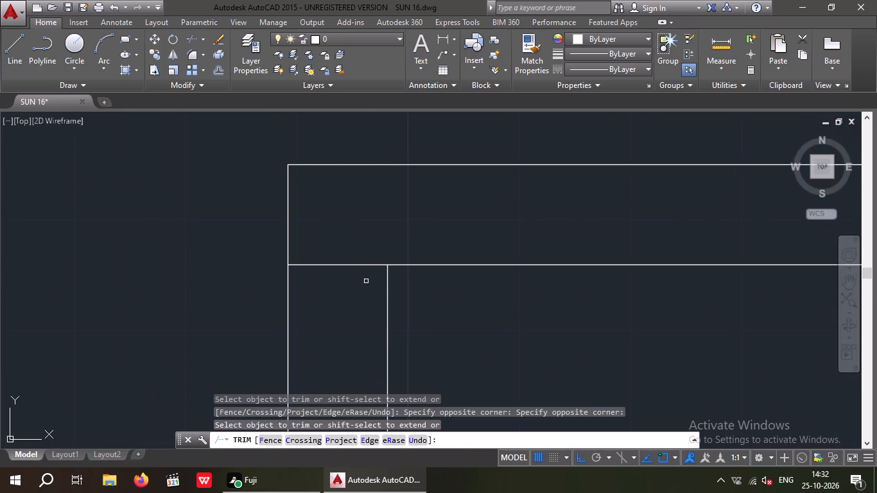
drag(367, 286, 359, 277)
click(342, 236)
scroll(326, 192, down, 3)
middle_drag(427, 268, 423, 267)
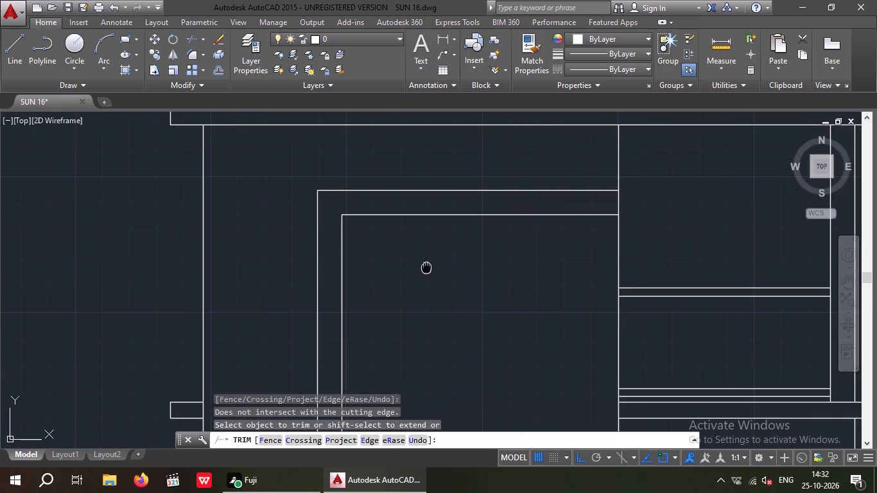
middle_drag(423, 267, 378, 252)
key(Escape)
key(Escape)
key(Escape)
key(Escape)
key(Escape)
Draw a tall upright rectangle inside the framed panel of the left facade, clear of the frame on all sides.
scroll(406, 288, down, 1)
middle_drag(403, 292, 401, 285)
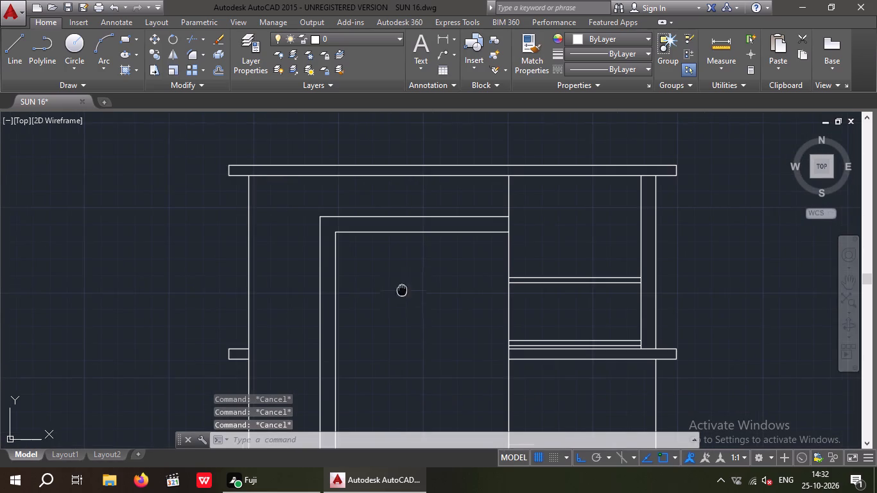
middle_drag(401, 285, 383, 242)
scroll(387, 247, down, 2)
middle_drag(399, 277, 376, 273)
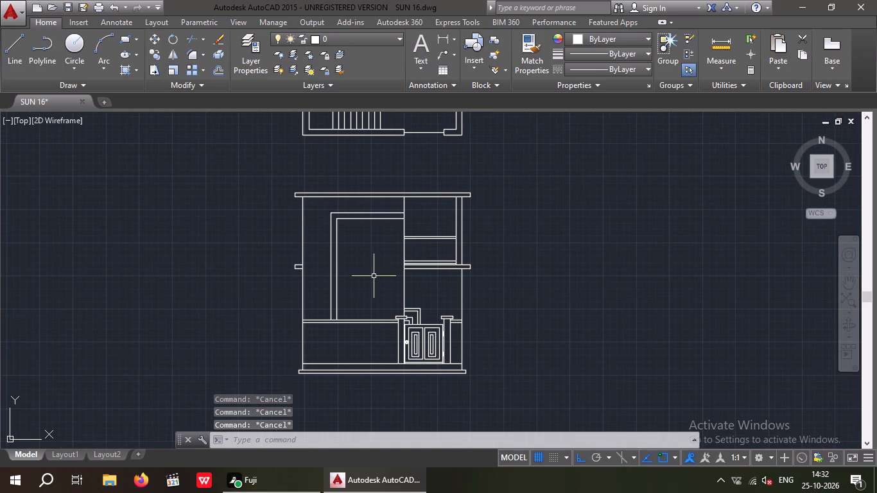
click(123, 40)
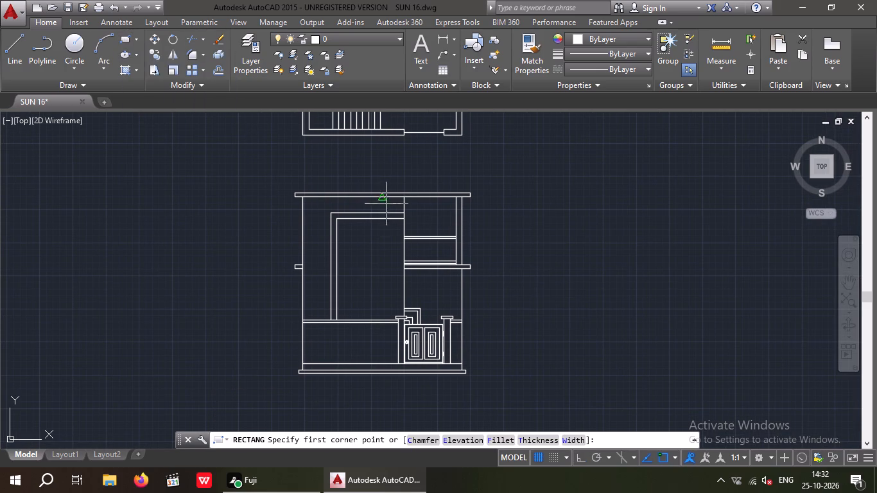
scroll(356, 239, up, 1)
click(352, 236)
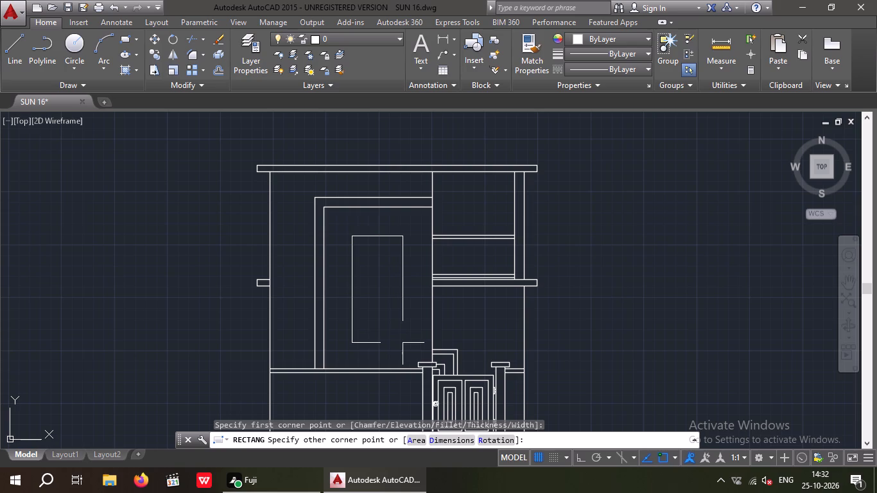
click(403, 343)
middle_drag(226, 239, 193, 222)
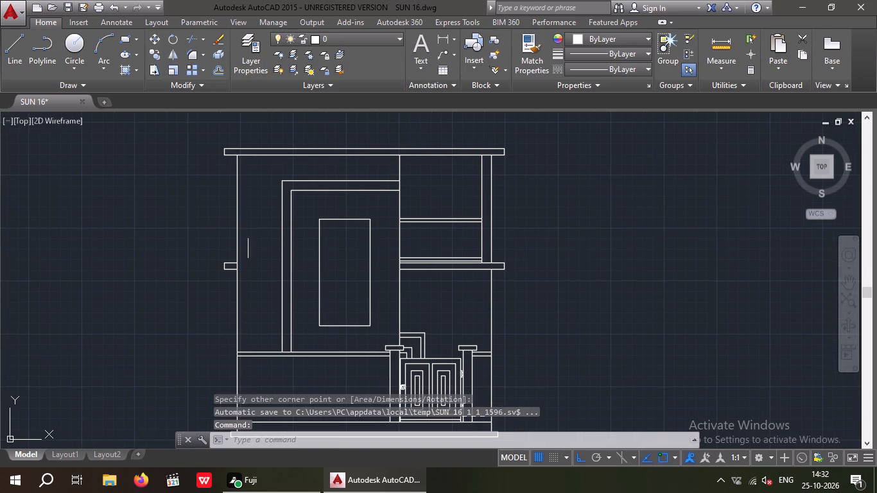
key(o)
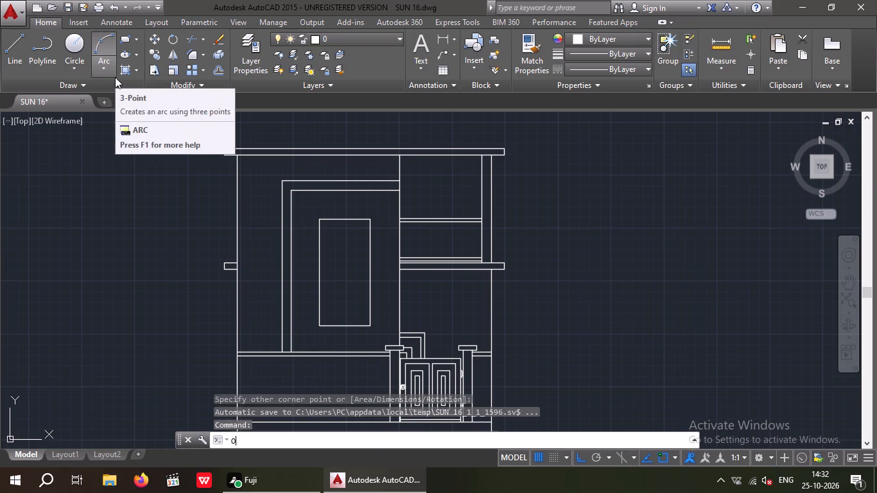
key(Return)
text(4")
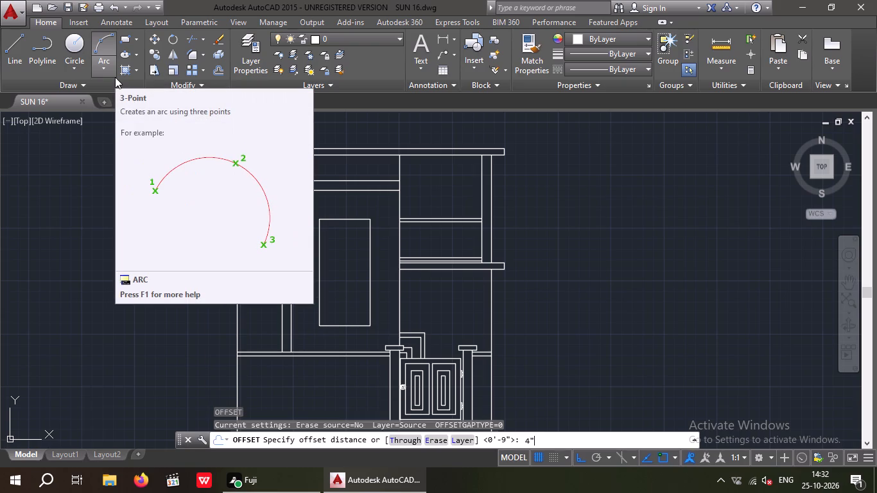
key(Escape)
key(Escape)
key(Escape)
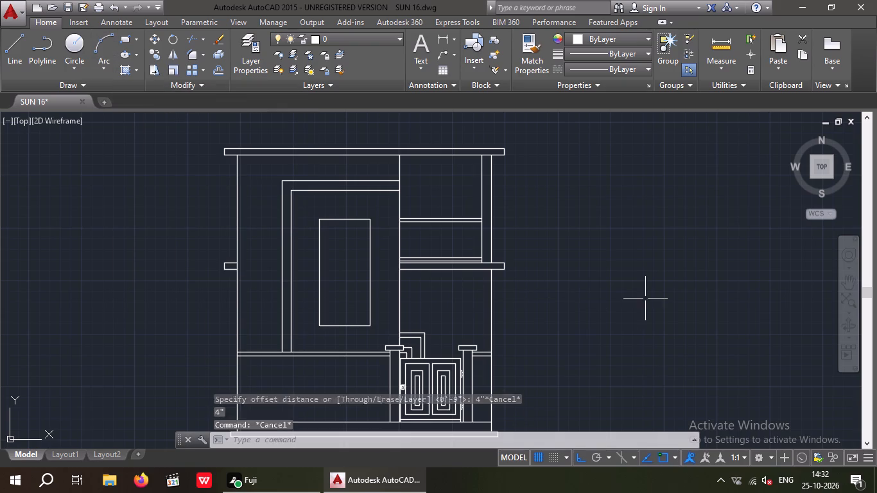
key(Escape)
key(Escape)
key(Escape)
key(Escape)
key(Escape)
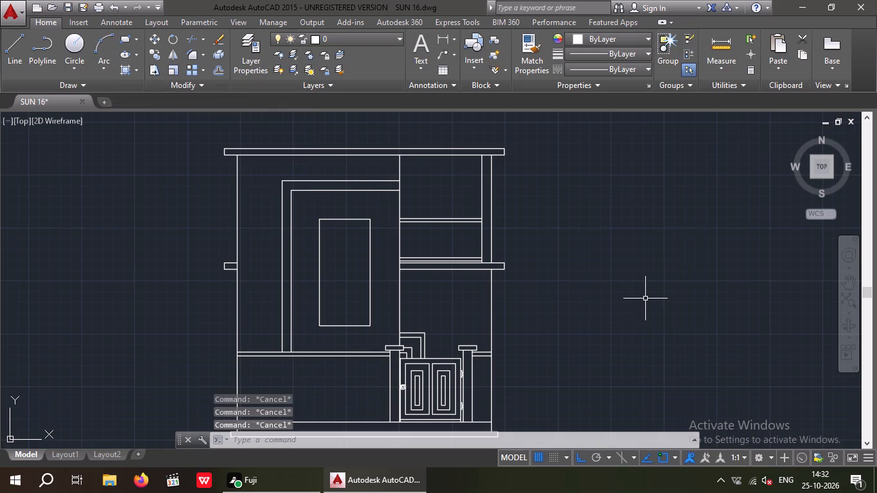
Offset the tall rectangle inside the framed panel 4" outward.
key(o)
key(Return)
text(4")
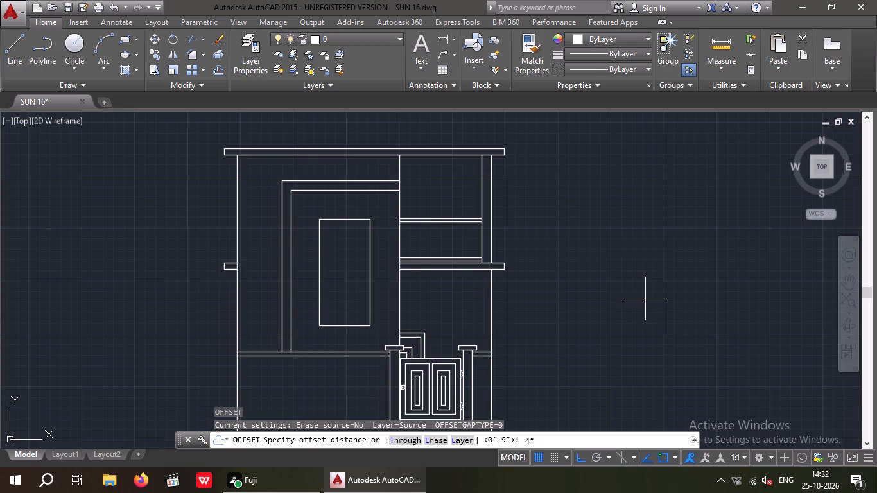
key(Return)
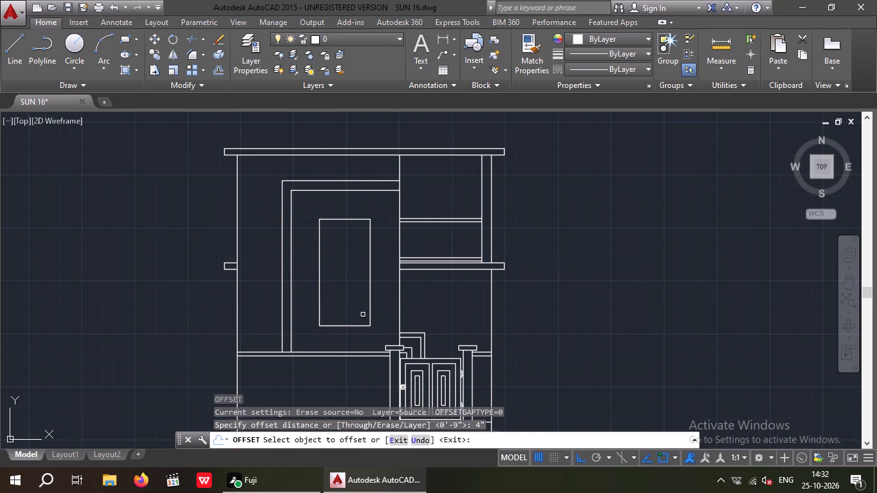
drag(333, 325, 332, 332)
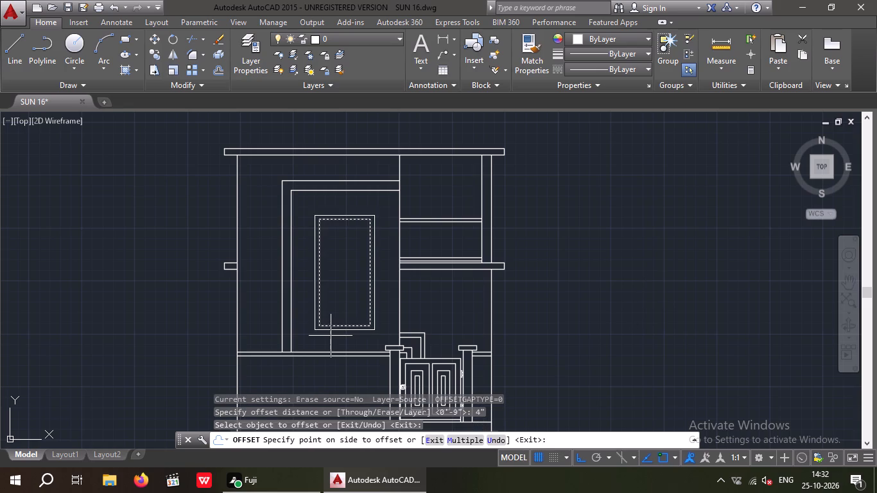
click(331, 336)
middle_drag(345, 309, 294, 288)
scroll(296, 282, down, 1)
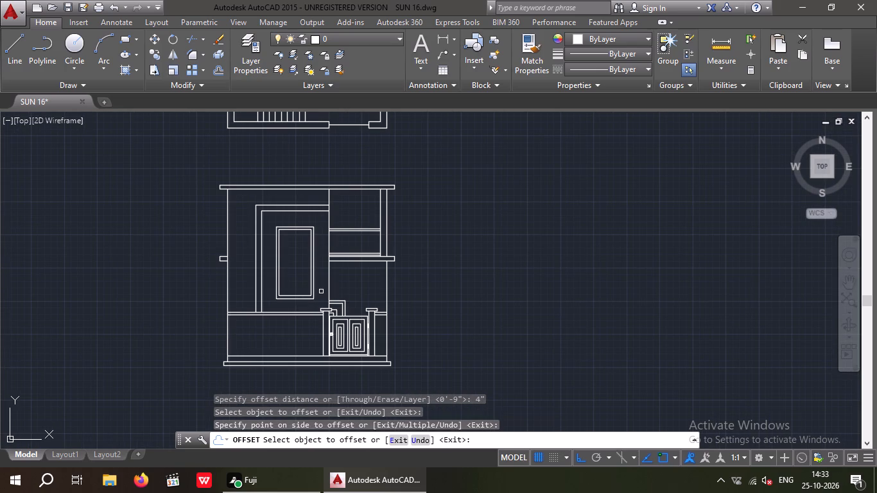
key(Escape)
key(Escape)
key(Escape)
key(Escape)
key(Escape)
key(Escape)
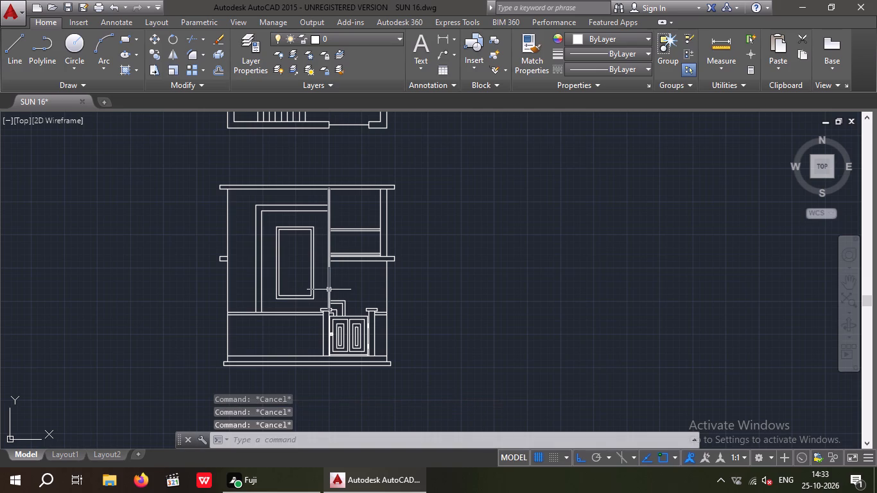
Project five vertical construction lines down through the elevation from the ends of the five rightmost stair lines in the floor plan.
middle_drag(313, 313, 306, 326)
middle_drag(274, 300, 277, 324)
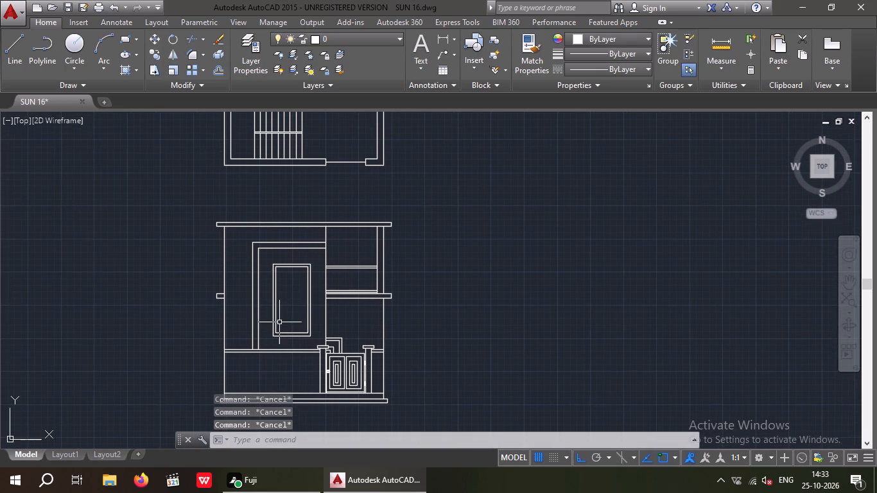
key(Escape)
key(Escape)
key(Escape)
key(Escape)
key(Escape)
key(x)
key(l)
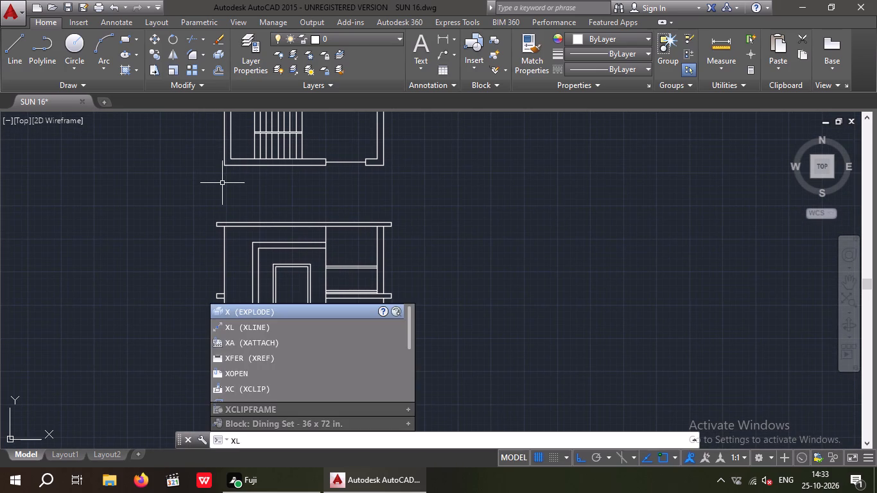
key(space)
text(V)
key(space)
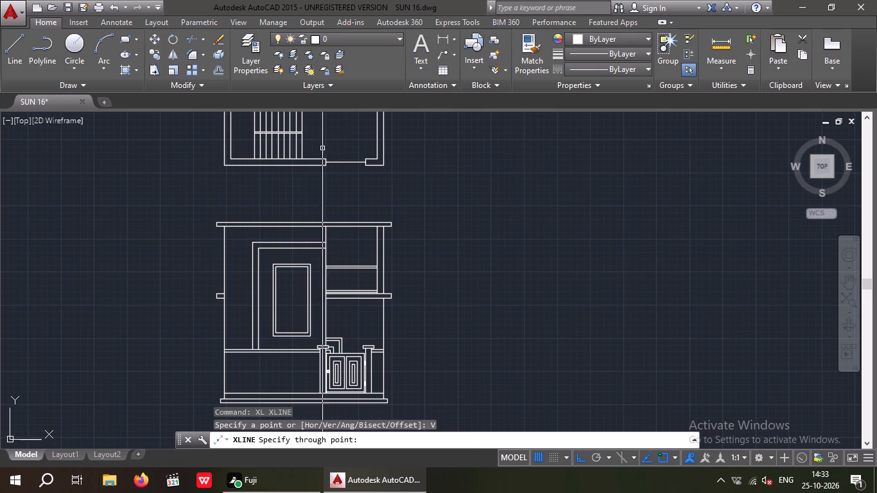
scroll(304, 128, up, 1)
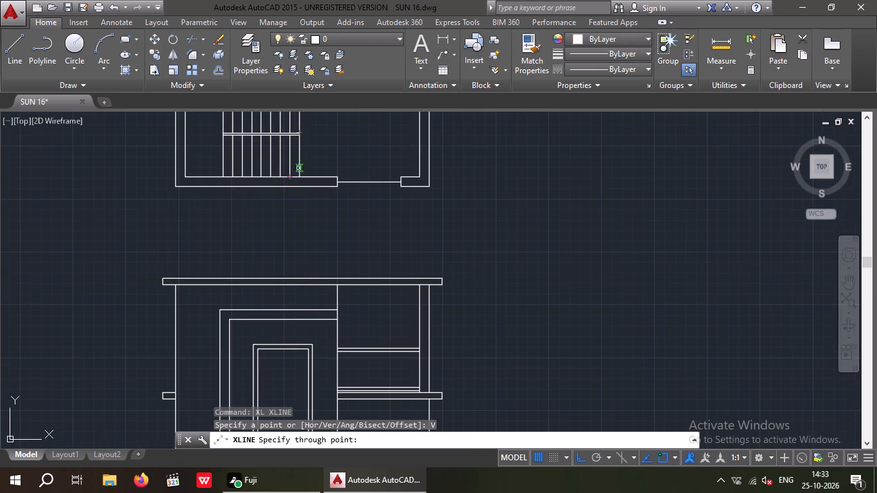
scroll(295, 179, up, 1)
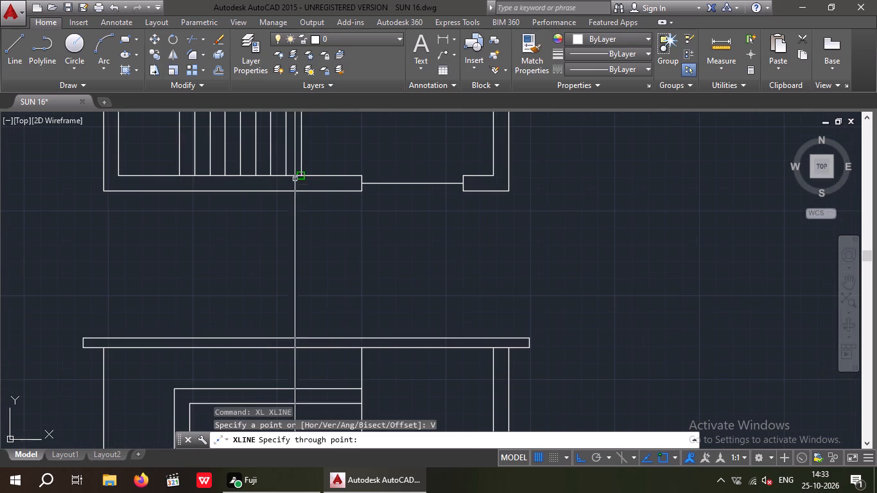
click(299, 174)
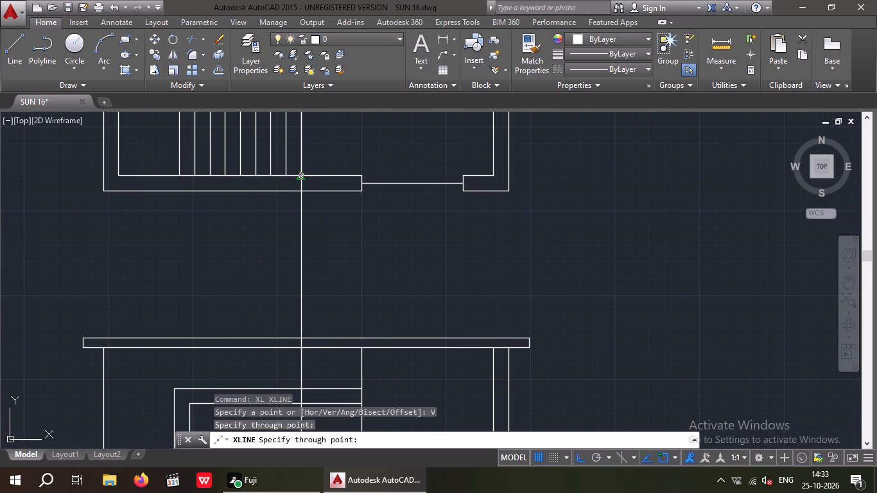
scroll(302, 163, down, 2)
scroll(291, 159, up, 3)
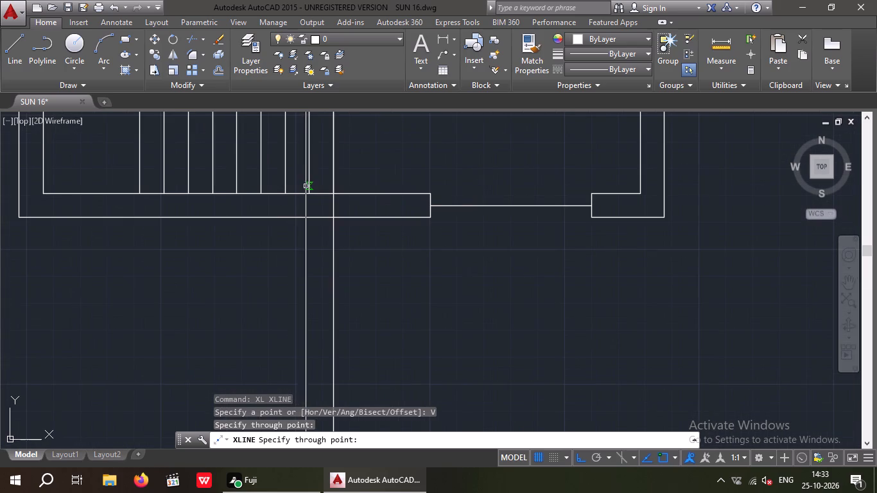
click(310, 193)
click(288, 194)
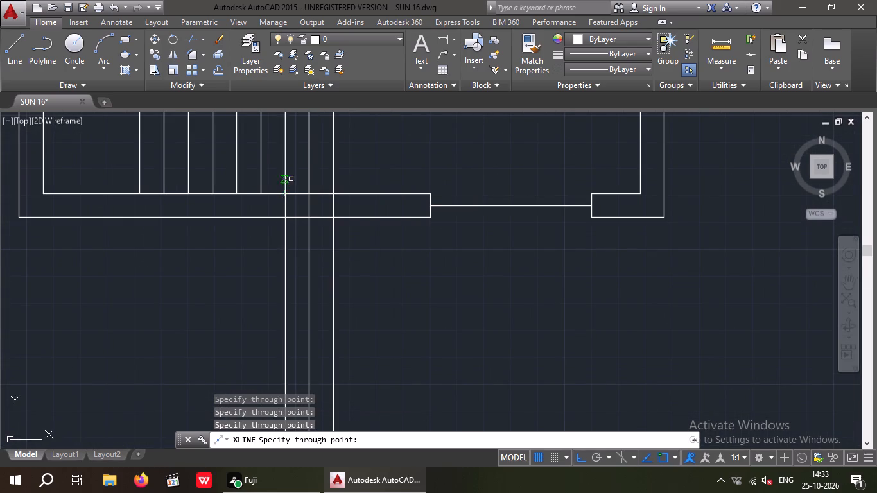
scroll(291, 179, down, 3)
scroll(284, 185, up, 2)
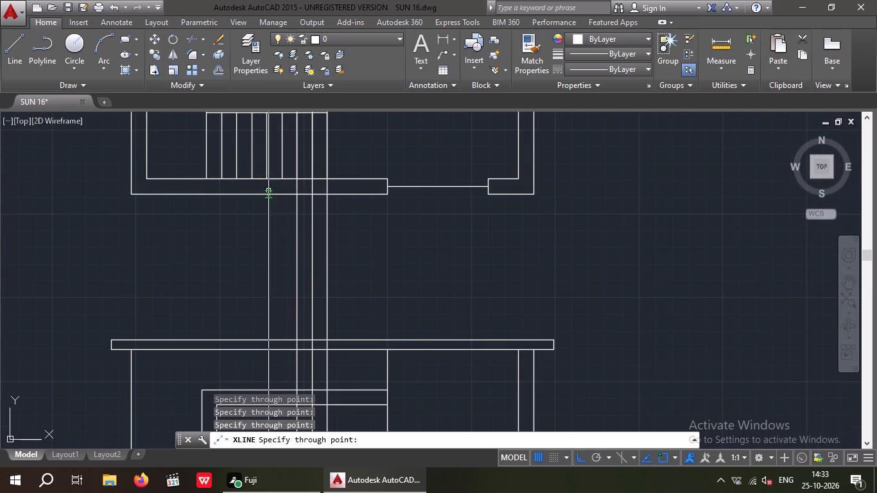
click(279, 179)
scroll(264, 174, up, 2)
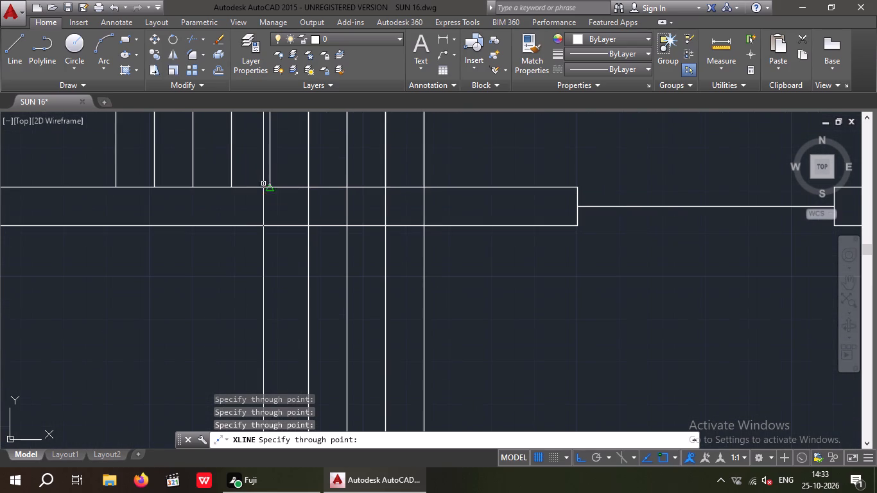
click(268, 187)
scroll(268, 175, down, 4)
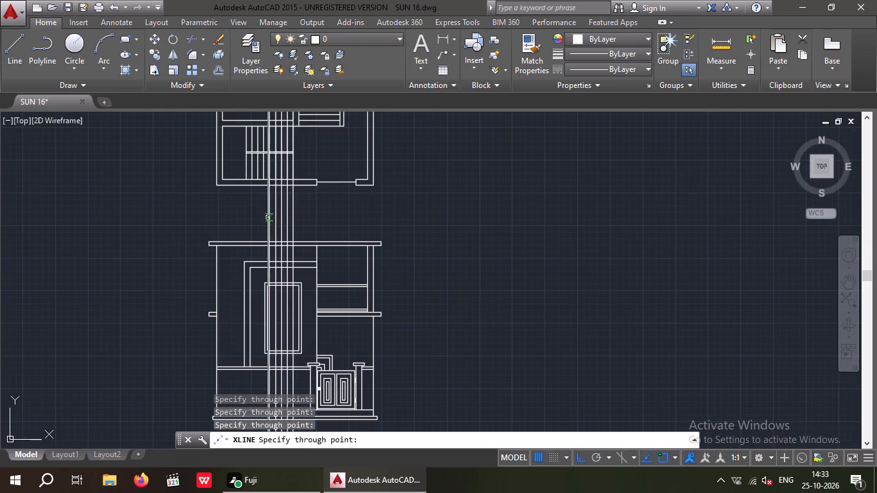
key(Escape)
key(Escape)
key(Escape)
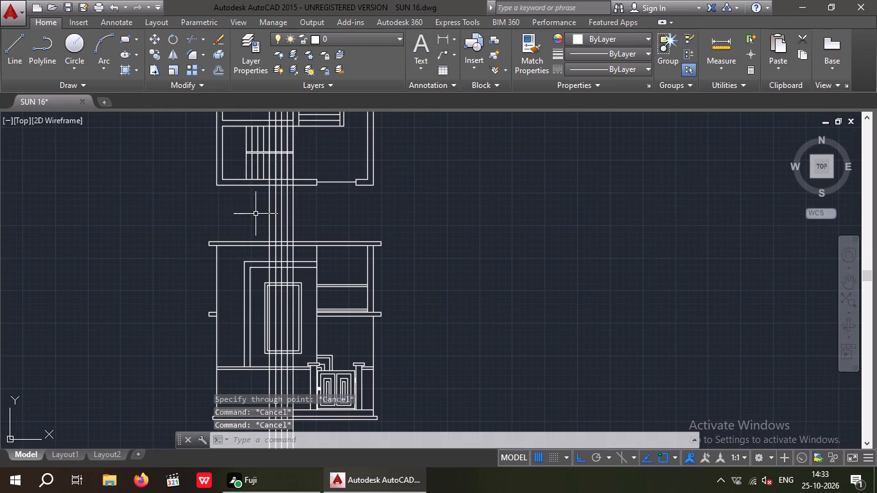
key(Escape)
Start a stepped line at the inner tall rectangle's lower-right corner, drawing two 6" risers with treads reaching the first two construction lines.
middle_drag(286, 243, 280, 222)
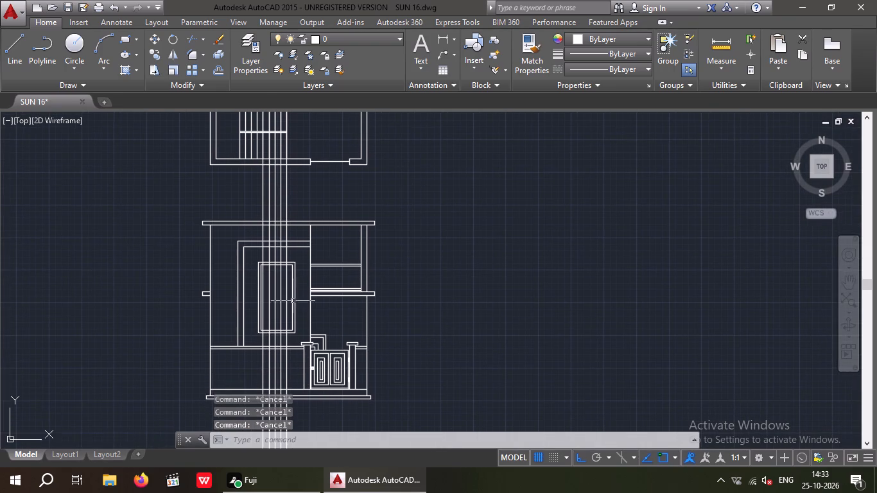
scroll(281, 309, up, 2)
middle_drag(288, 337, 252, 267)
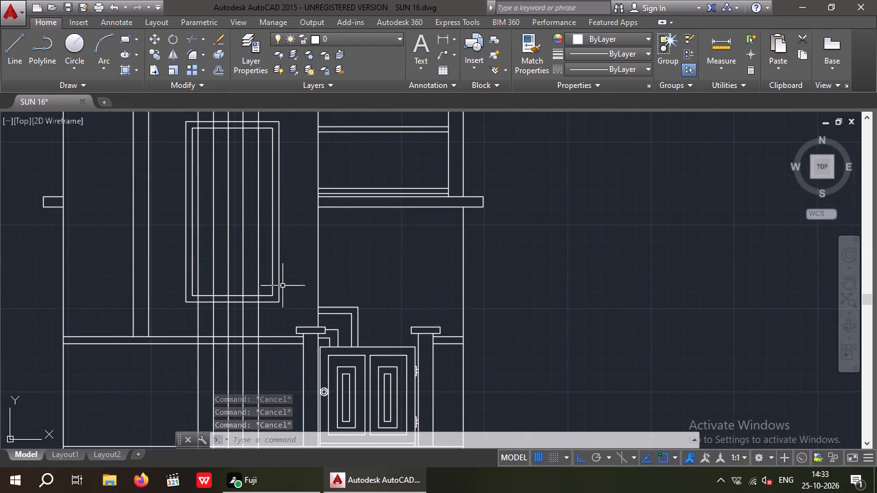
key(Escape)
key(l)
key(space)
scroll(269, 299, up, 2)
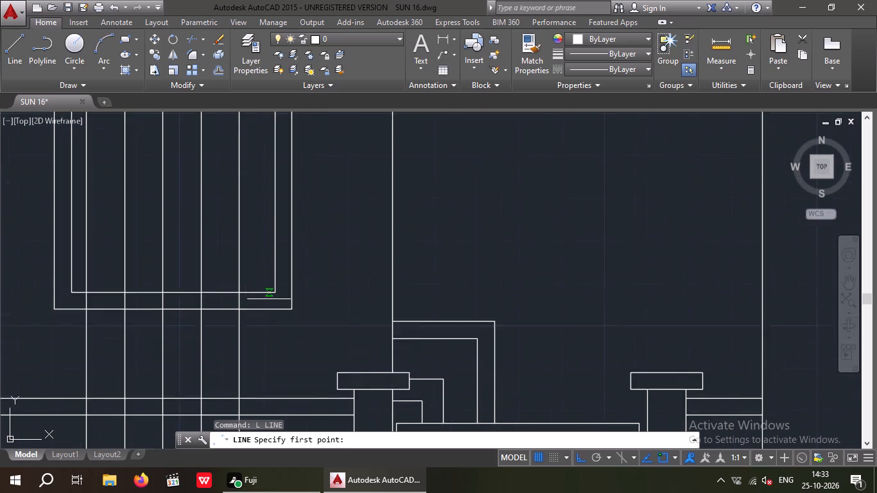
scroll(269, 299, up, 1)
click(280, 286)
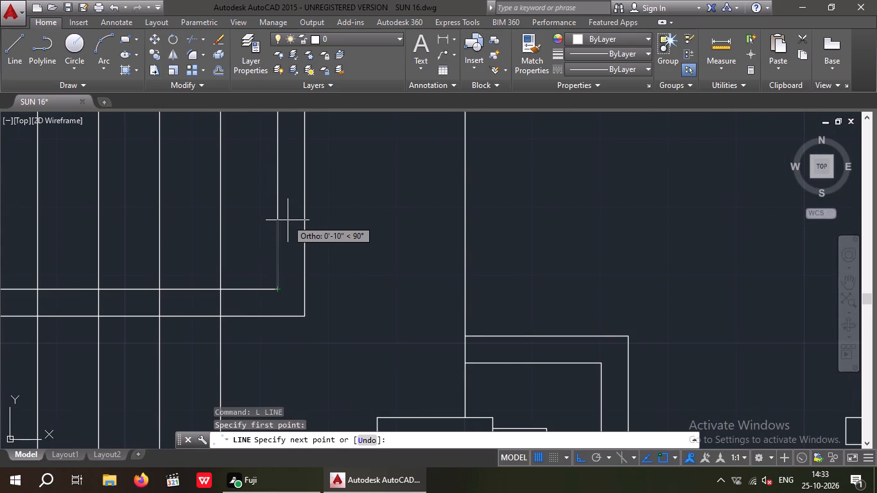
key(6)
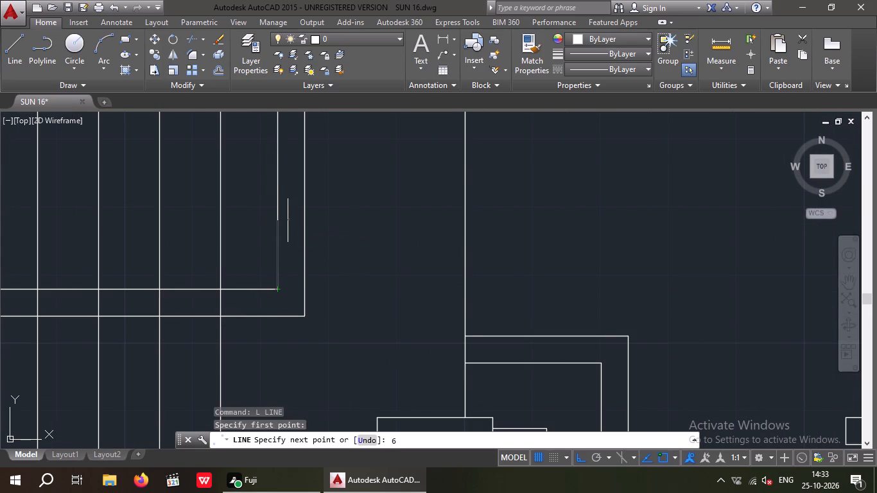
key(shift+quotedbl)
key(Return)
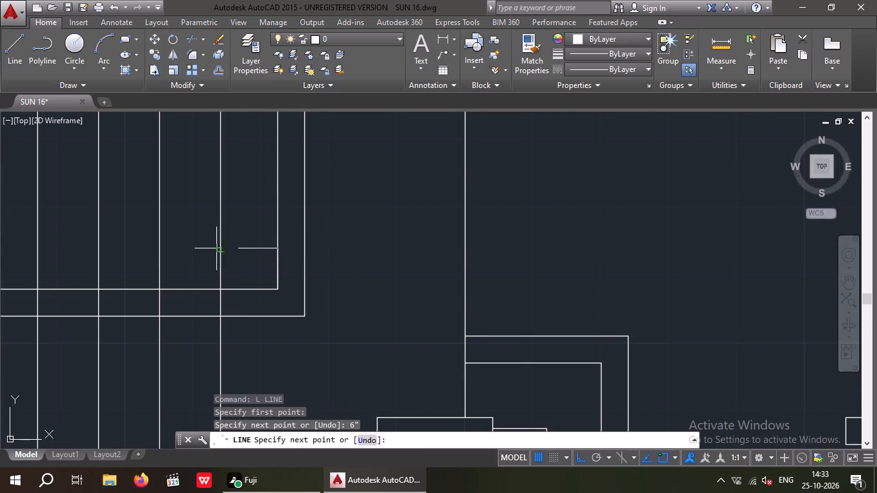
click(219, 250)
key(6)
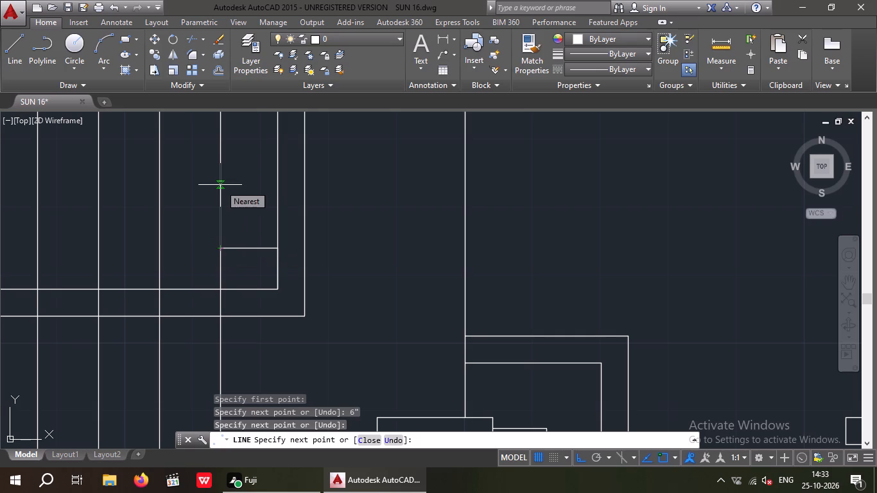
key(shift+quotedbl)
key(Return)
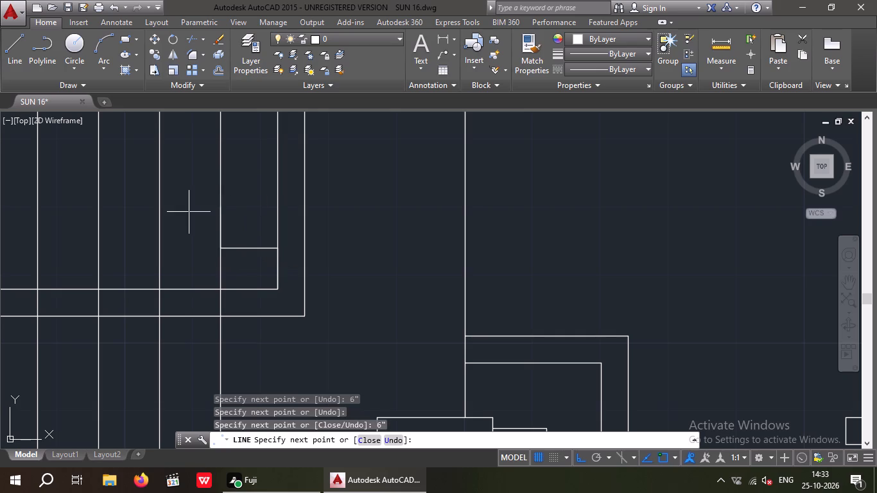
click(161, 208)
Continue the stair profile up and leftward with three more 6" risers, each followed by a tread to the adjacent construction line.
middle_drag(200, 212, 221, 311)
key(6)
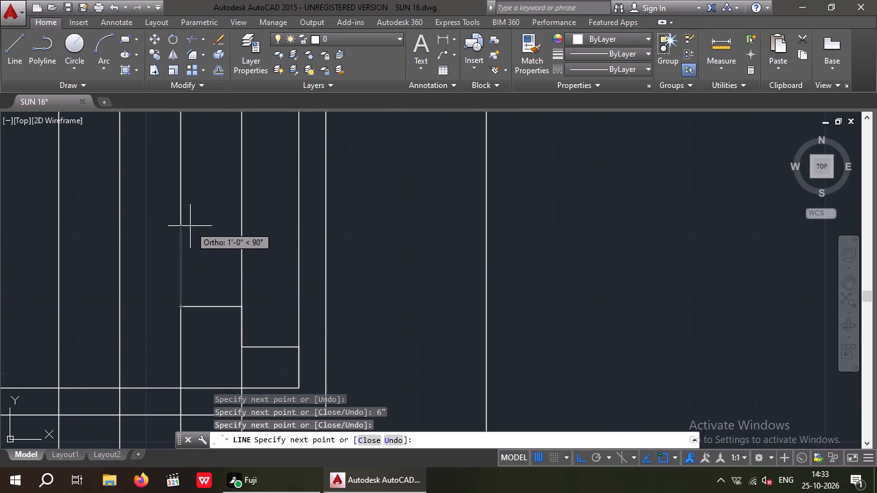
key(shift+quotedbl)
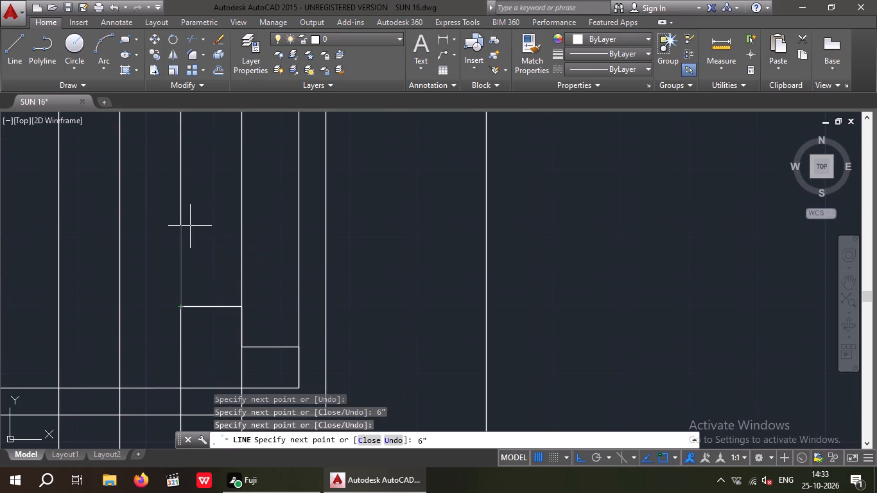
key(Return)
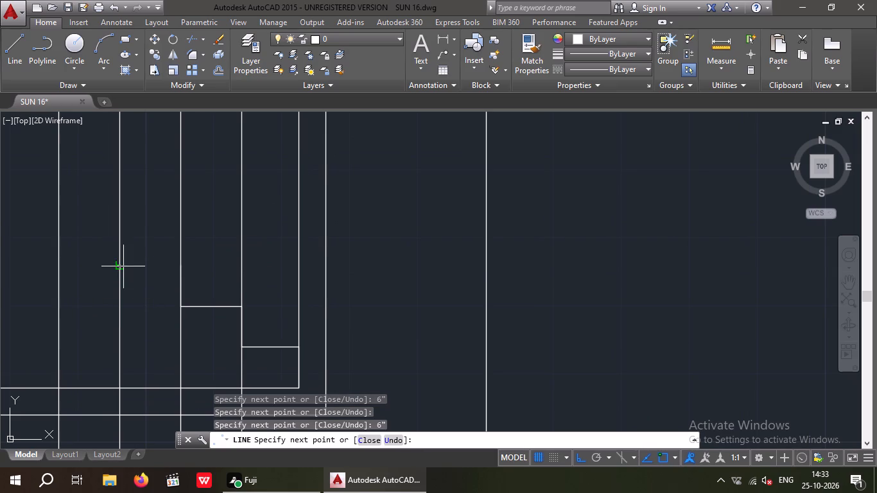
click(118, 268)
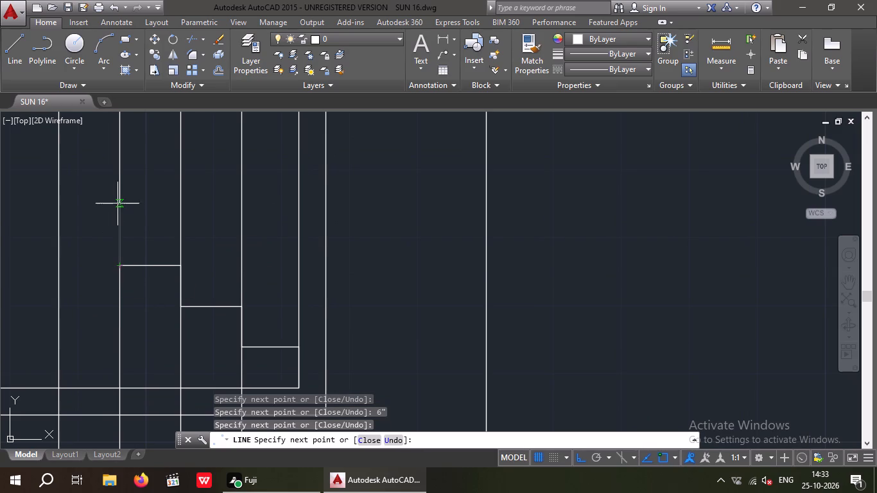
key(6)
key(shift+quotedbl)
key(Return)
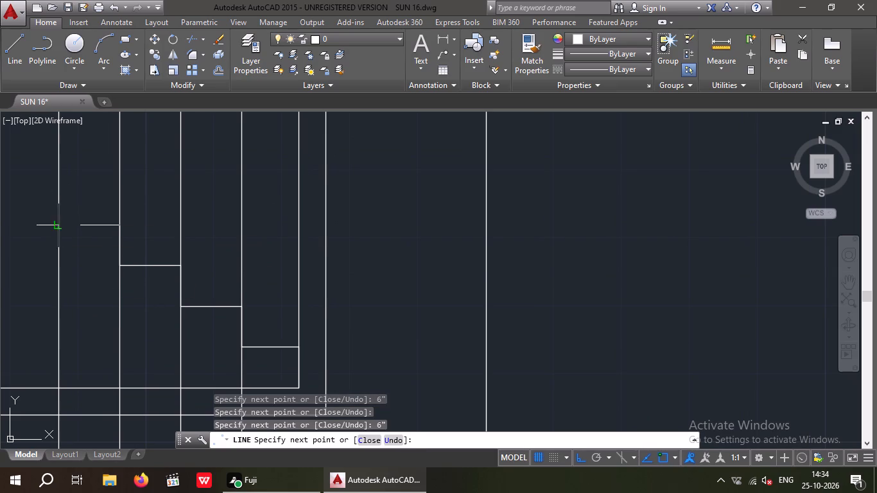
drag(59, 226, 65, 228)
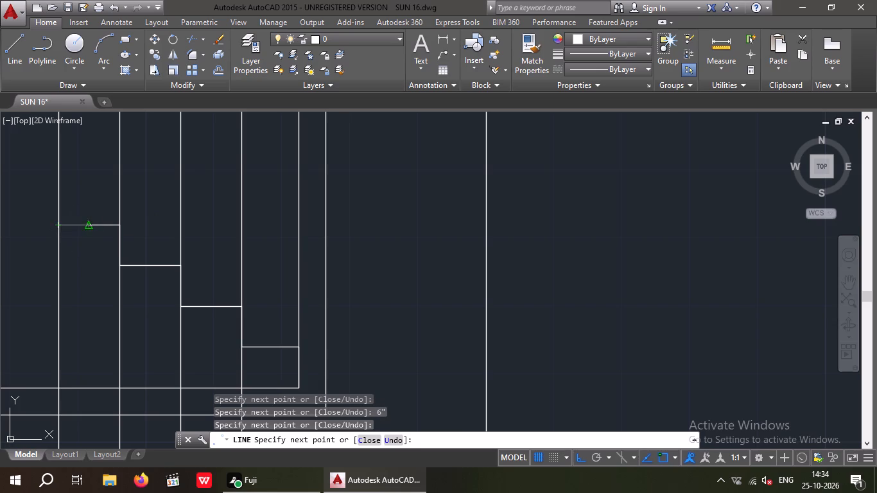
middle_drag(84, 229, 232, 243)
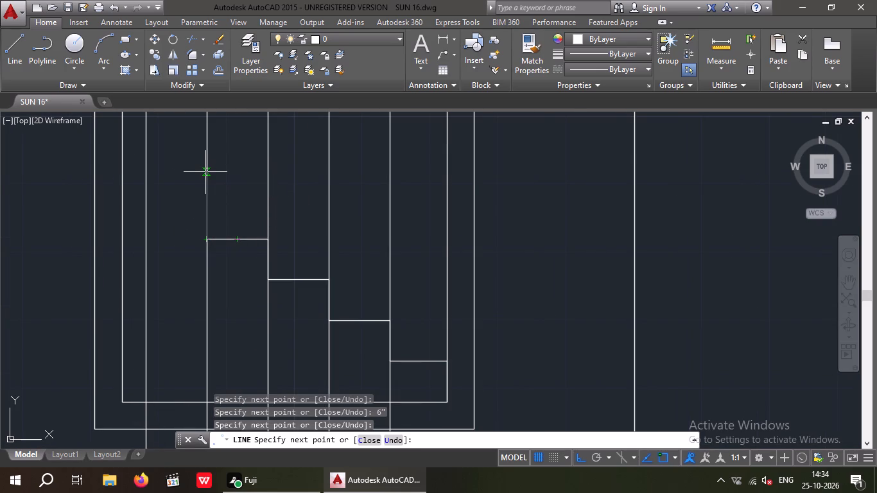
key(6)
key(shift+quotedbl)
key(Return)
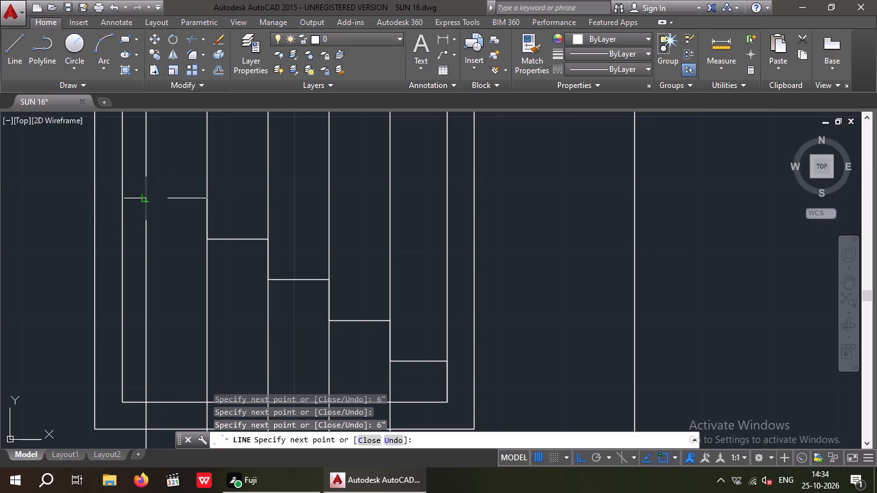
click(144, 198)
Finish the stair profile with a last 6" riser and a short tread ending on the inner rectangle's left edge.
middle_drag(148, 181, 176, 266)
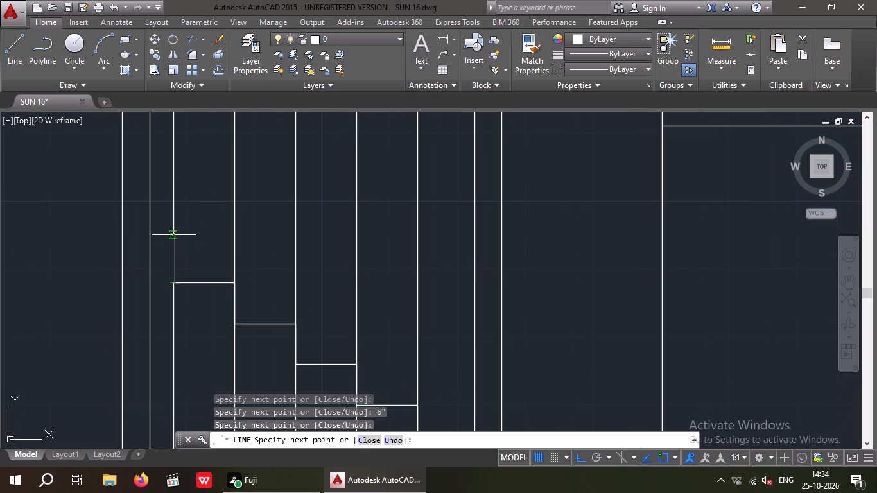
key(6)
key(shift+quotedbl)
key(Return)
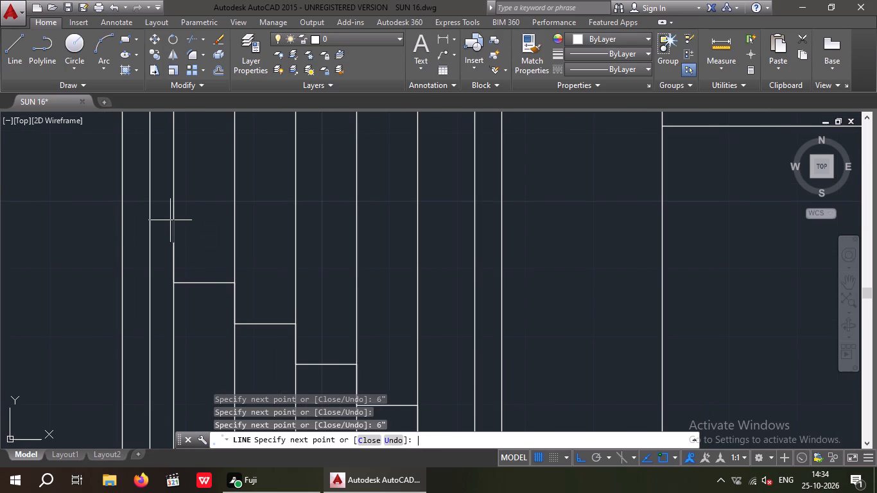
scroll(124, 233, up, 2)
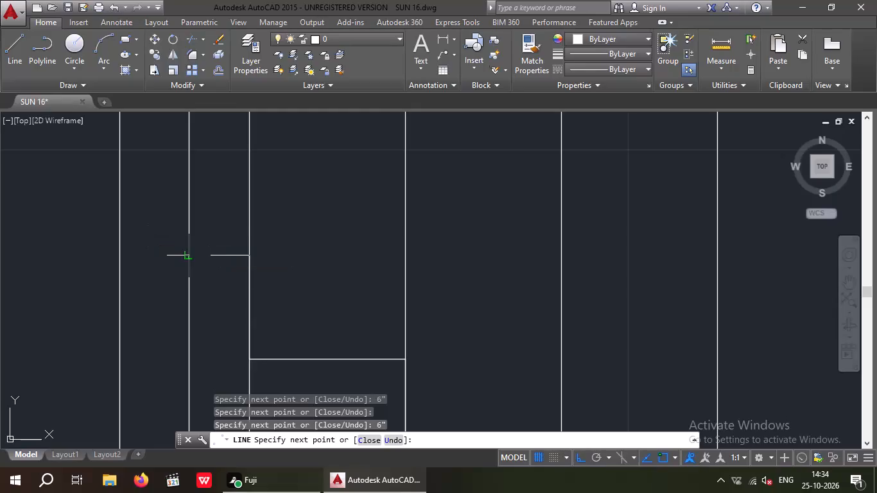
click(187, 255)
key(Escape)
key(Escape)
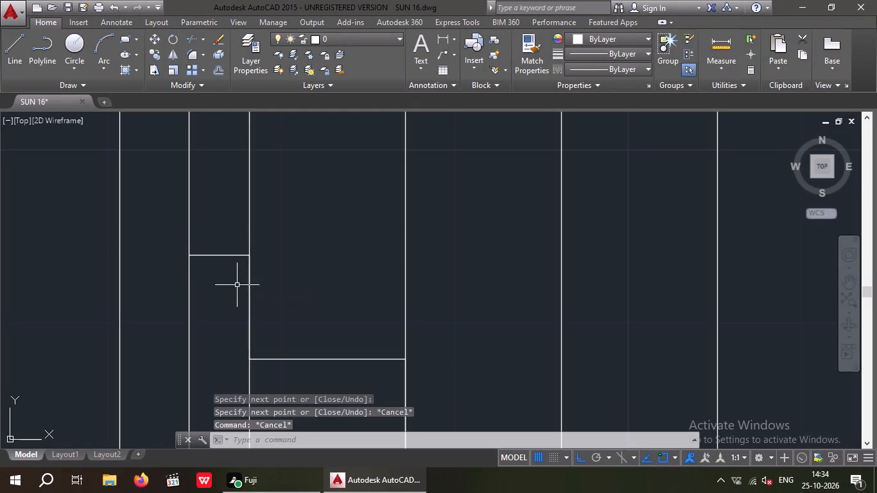
key(Escape)
Trim the five vertical construction lines above the stair profile inside the inner tall rectangle.
text(TR)
key(space)
key(space)
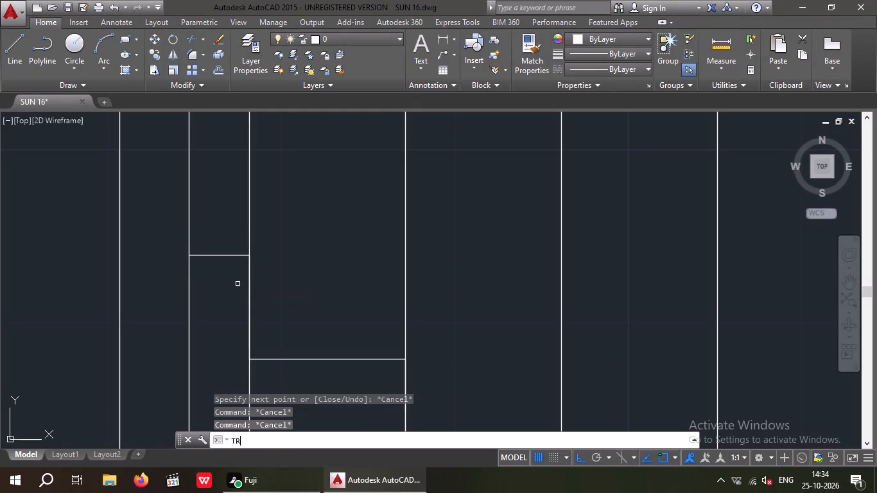
drag(279, 158, 230, 192)
click(219, 202)
scroll(236, 188, down, 1)
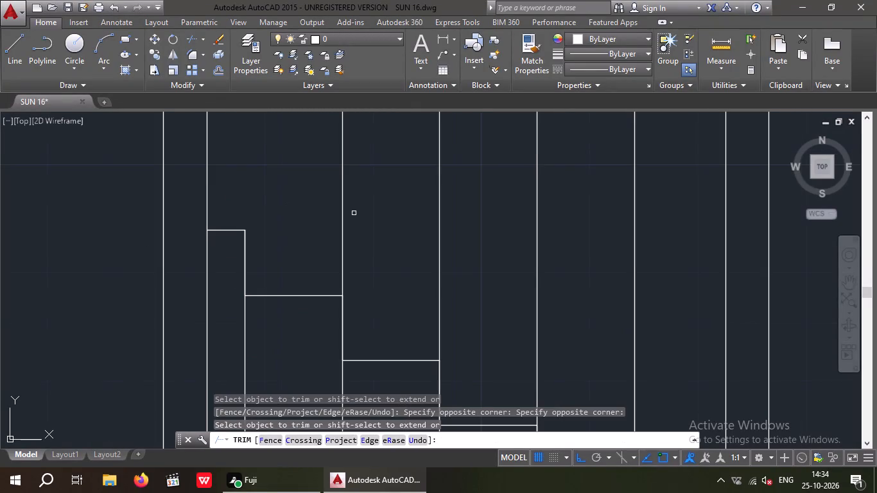
drag(363, 196, 310, 239)
click(310, 239)
drag(464, 213, 408, 256)
click(396, 264)
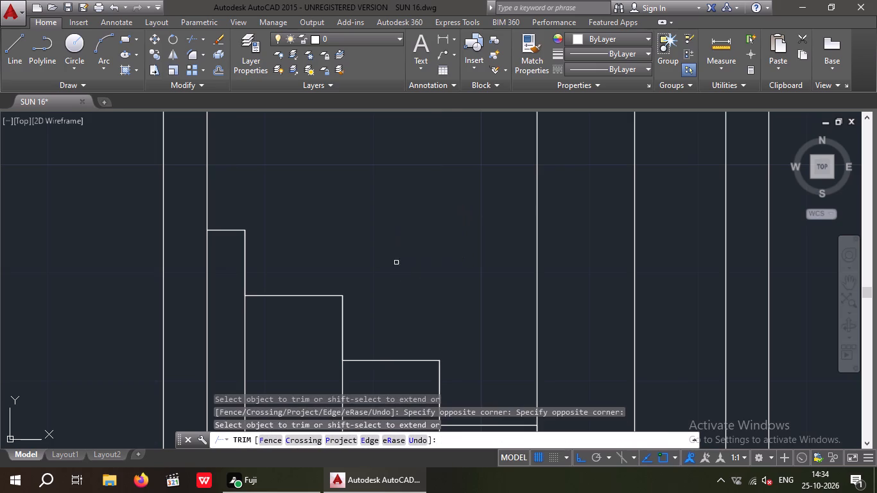
scroll(397, 239, down, 2)
scroll(458, 249, up, 3)
drag(470, 241, 385, 286)
click(383, 289)
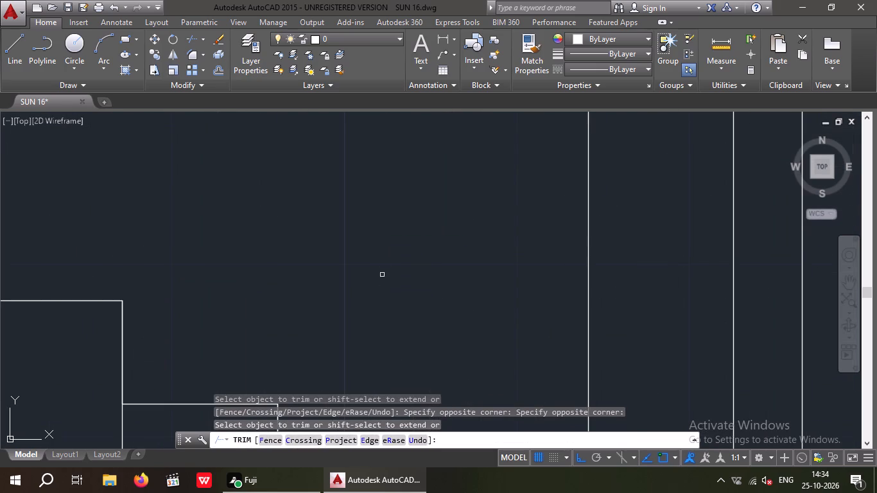
scroll(384, 242, down, 3)
scroll(448, 256, up, 3)
drag(440, 229, 352, 268)
click(346, 273)
scroll(349, 227, down, 3)
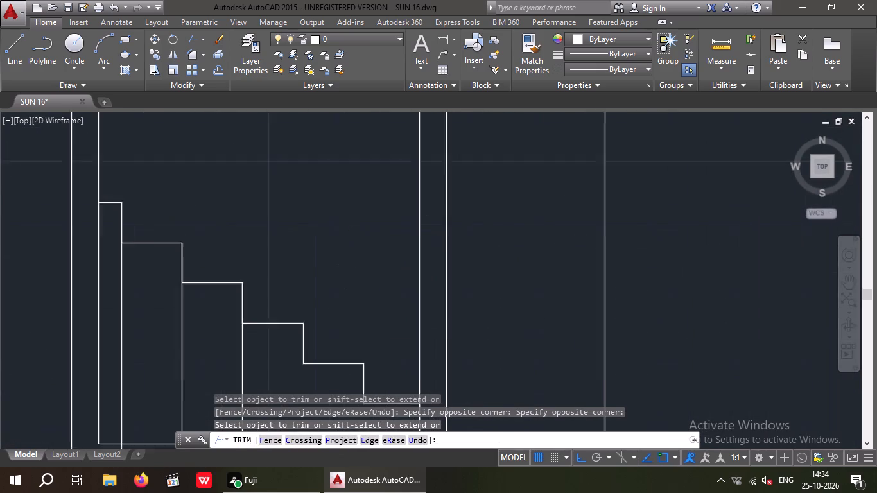
Trim the construction lines between the stair profile and the bottom edge of the inner tall rectangle.
scroll(346, 238, down, 1)
middle_drag(349, 229, 368, 317)
scroll(360, 243, down, 2)
middle_drag(347, 269, 347, 214)
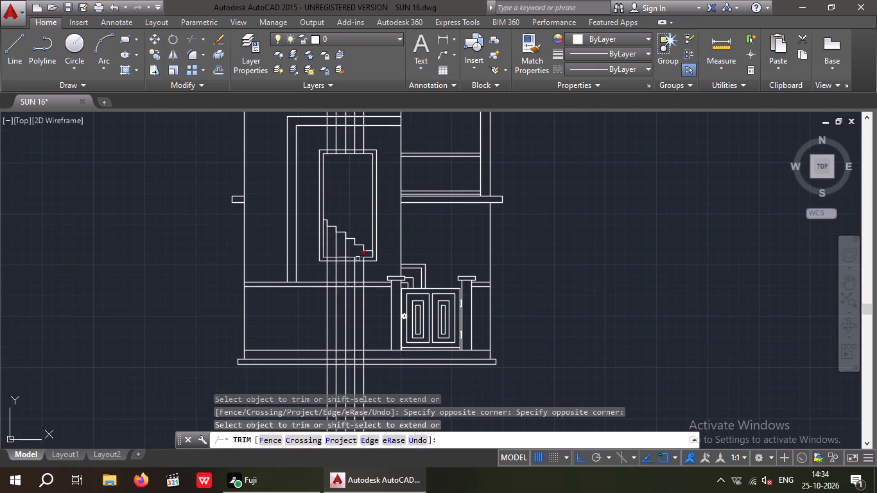
scroll(338, 242, up, 4)
scroll(277, 238, up, 2)
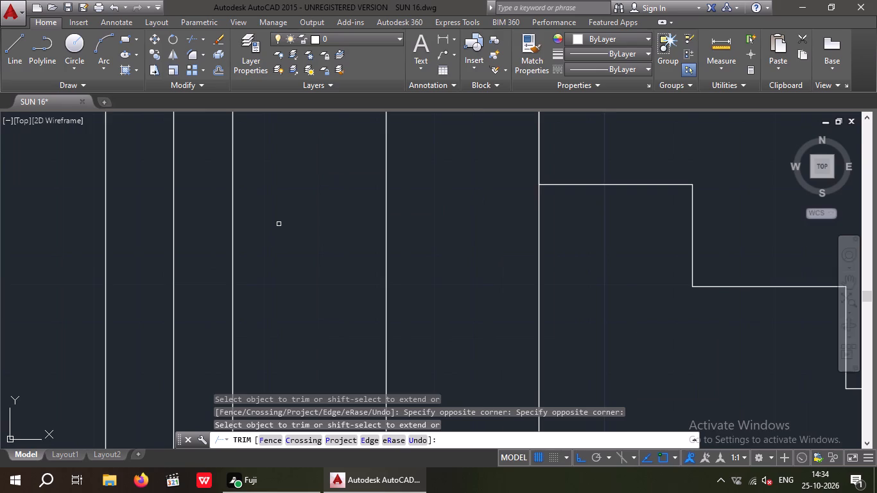
scroll(278, 225, down, 1)
drag(281, 221, 241, 255)
click(239, 264)
drag(396, 259, 337, 290)
click(294, 304)
scroll(298, 293, down, 2)
scroll(360, 299, up, 2)
drag(372, 280, 321, 302)
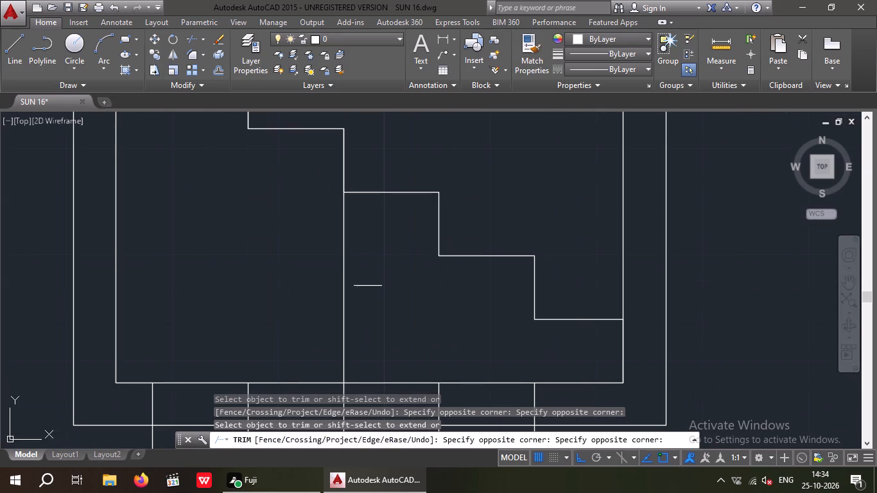
drag(321, 302, 284, 316)
click(284, 316)
scroll(297, 290, down, 2)
middle_drag(304, 297, 334, 265)
key(Escape)
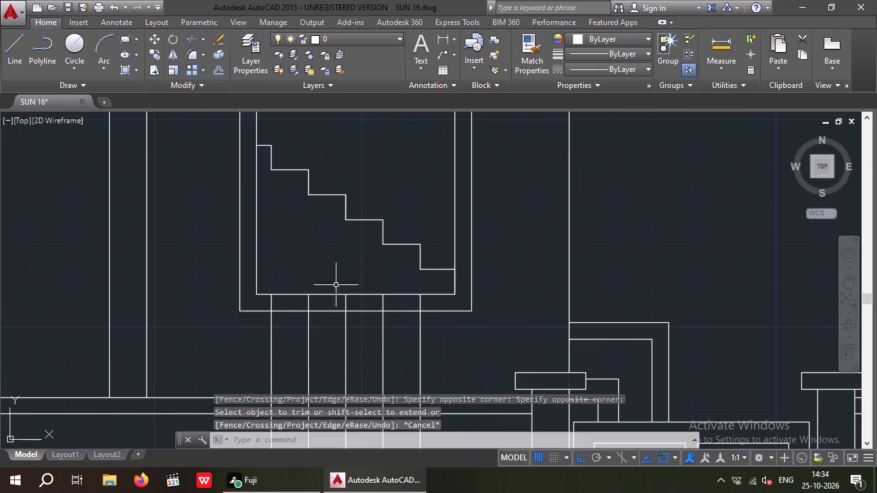
key(Escape)
Erase the five leftover construction lines running down below the framed stair opening.
middle_drag(347, 358, 349, 284)
scroll(339, 285, up, 1)
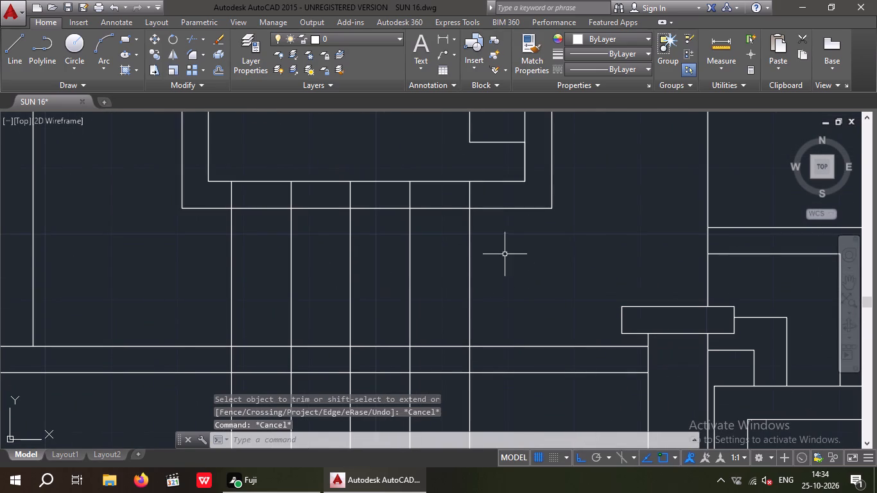
drag(505, 254, 406, 277)
click(196, 302)
key(Delete)
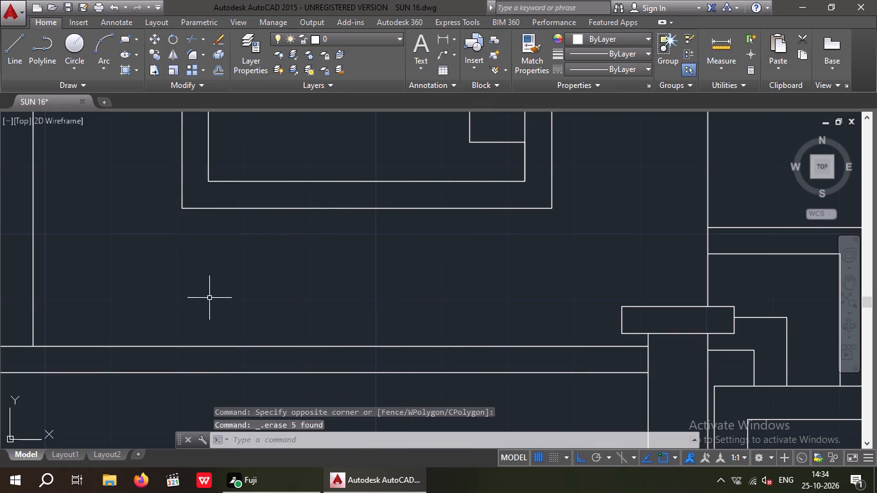
Erase the five leftover construction lines between the floor plan and the top of the framed stair opening.
scroll(211, 303, down, 4)
middle_drag(236, 298, 264, 385)
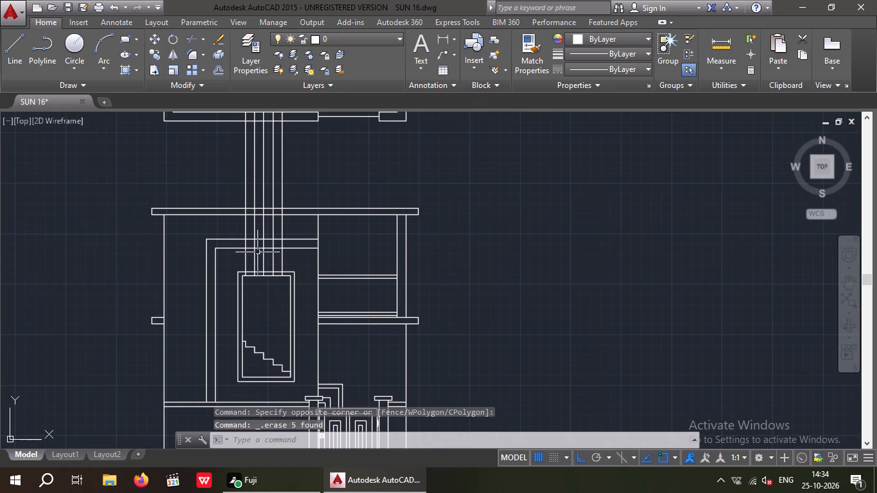
middle_drag(267, 293, 274, 362)
scroll(269, 334, up, 4)
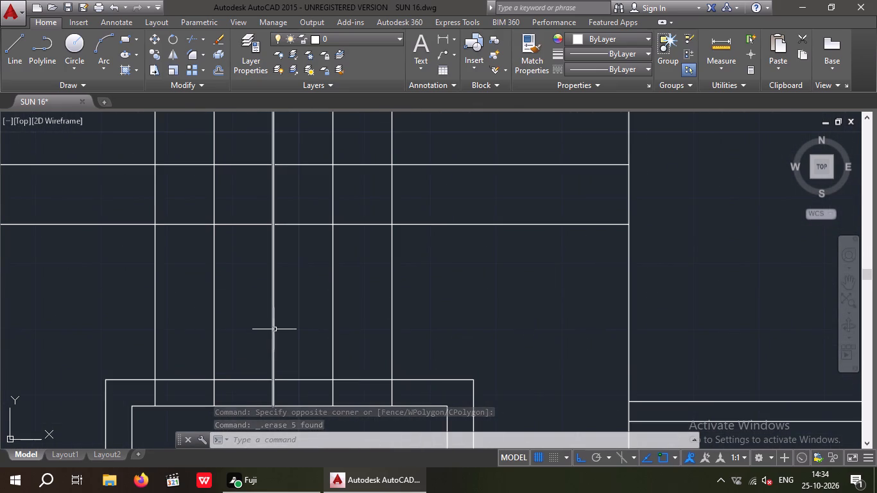
middle_drag(272, 298, 277, 264)
drag(422, 251, 275, 288)
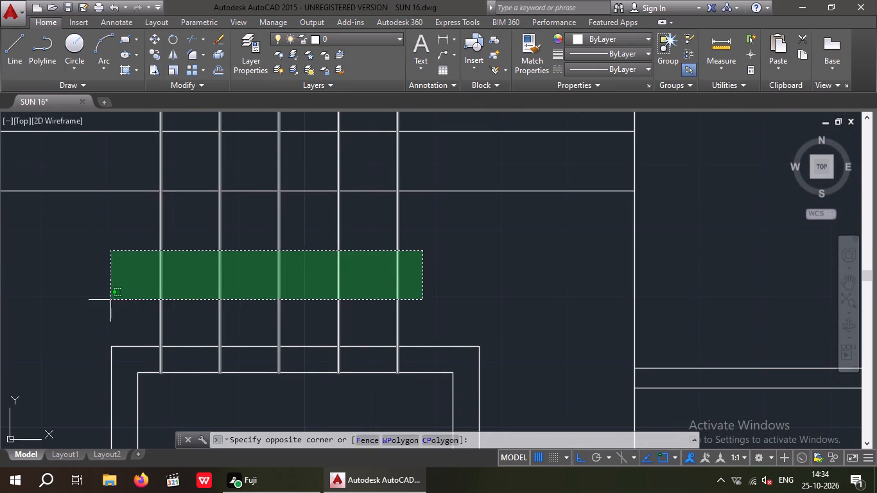
click(110, 300)
key(Delete)
scroll(139, 301, down, 3)
middle_drag(157, 316, 203, 302)
scroll(200, 292, down, 2)
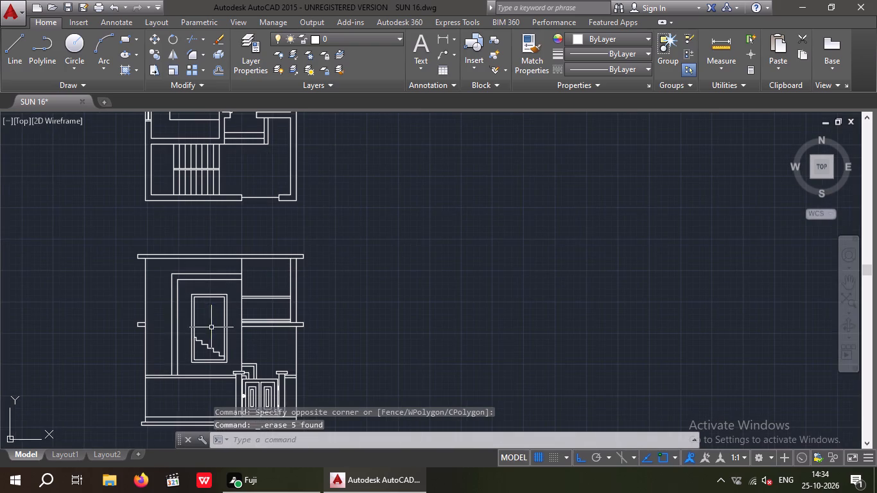
middle_drag(207, 324, 198, 300)
key(Escape)
key(Escape)
key(Escape)
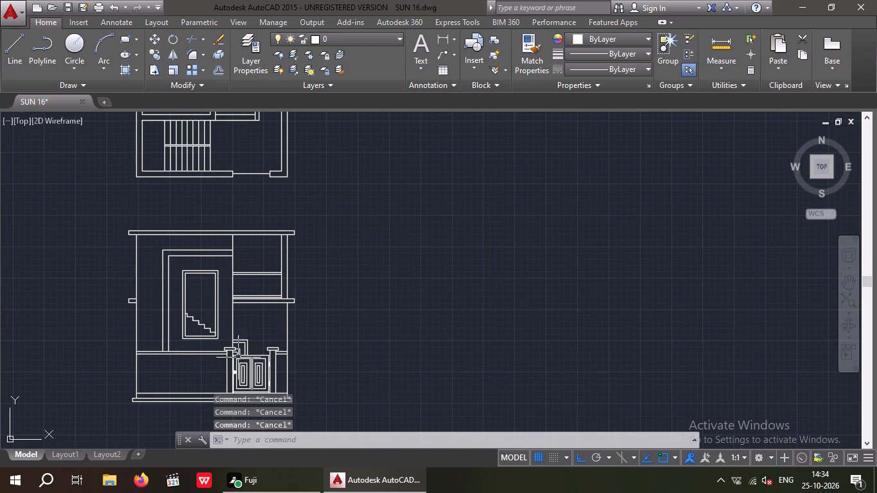
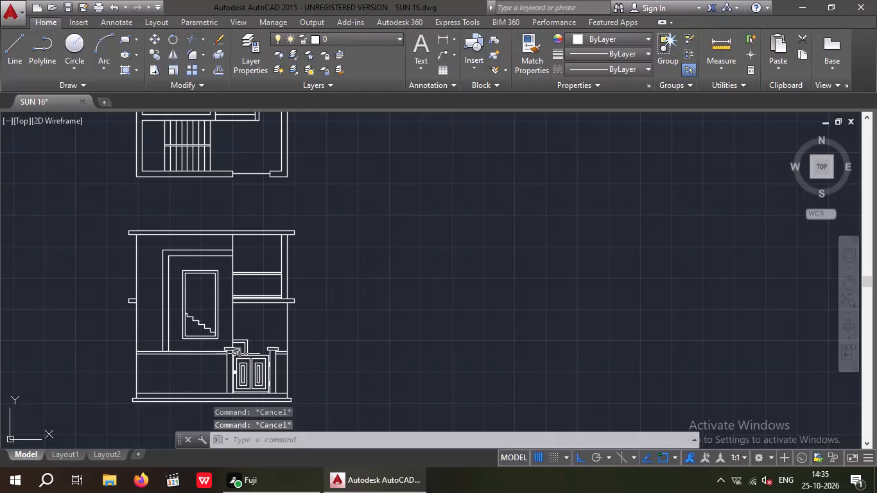
Turn off Ortho mode so that lines can be drawn at any angle.
scroll(200, 315, up, 3)
middle_drag(244, 318, 329, 309)
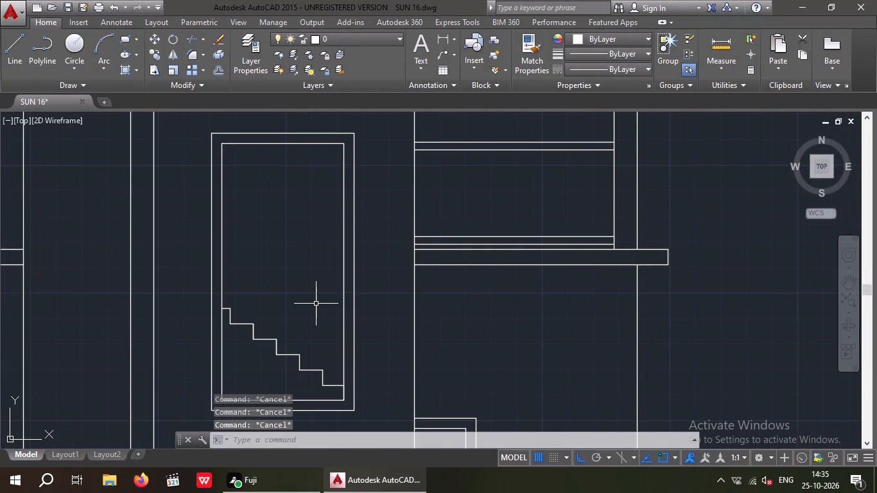
middle_drag(310, 304, 305, 324)
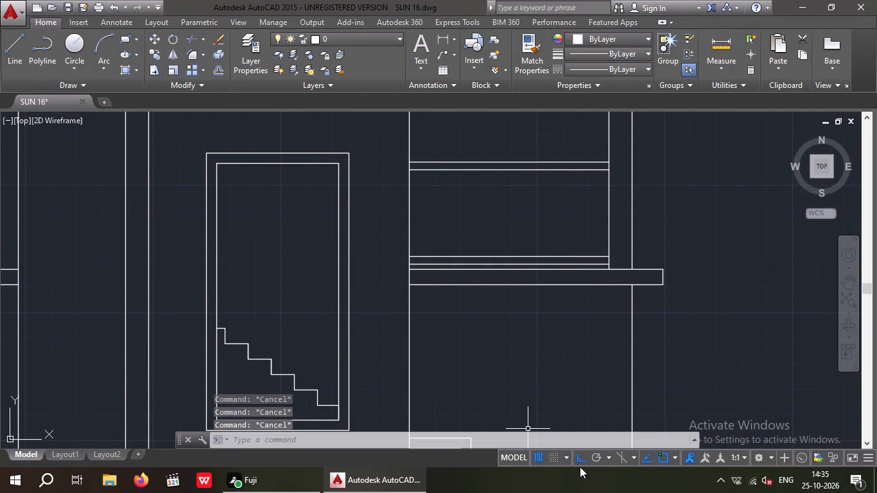
click(582, 458)
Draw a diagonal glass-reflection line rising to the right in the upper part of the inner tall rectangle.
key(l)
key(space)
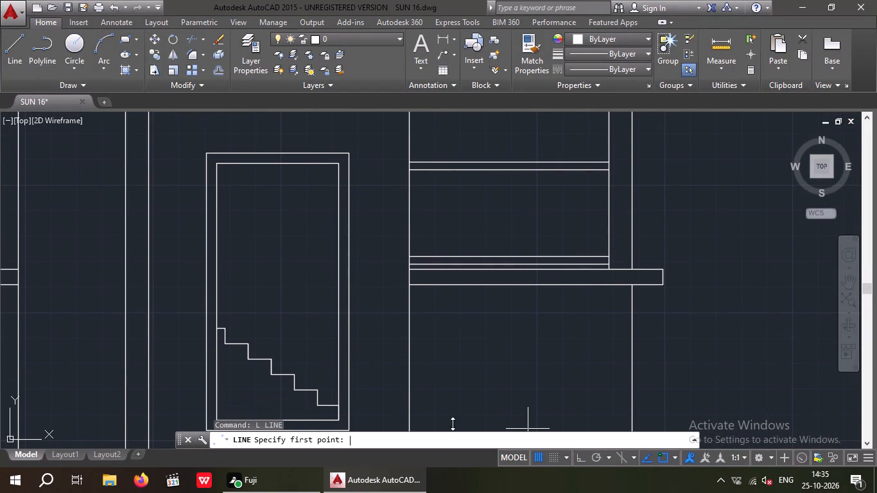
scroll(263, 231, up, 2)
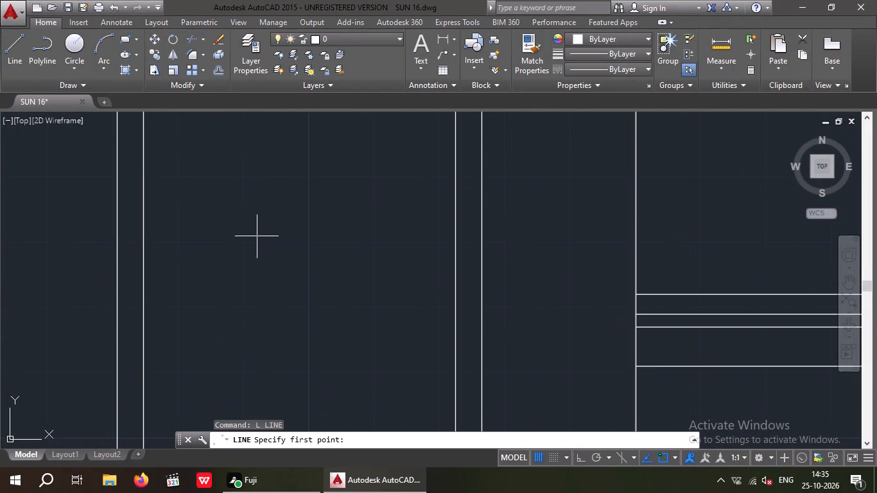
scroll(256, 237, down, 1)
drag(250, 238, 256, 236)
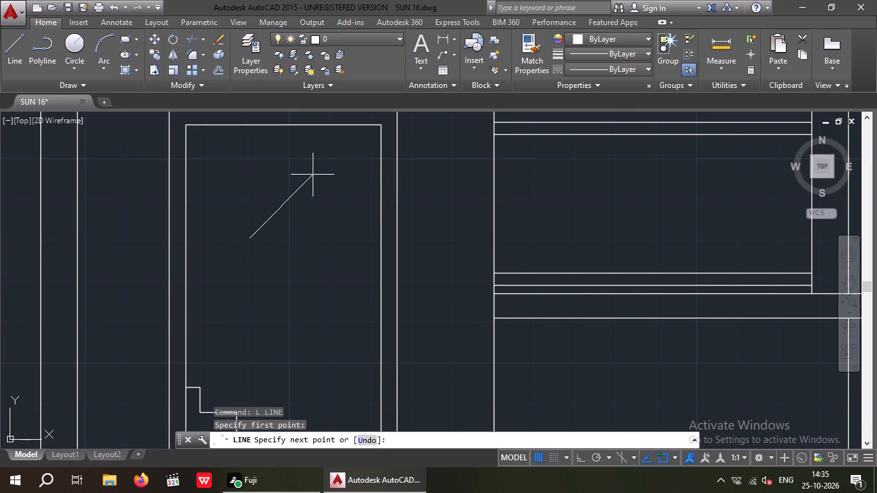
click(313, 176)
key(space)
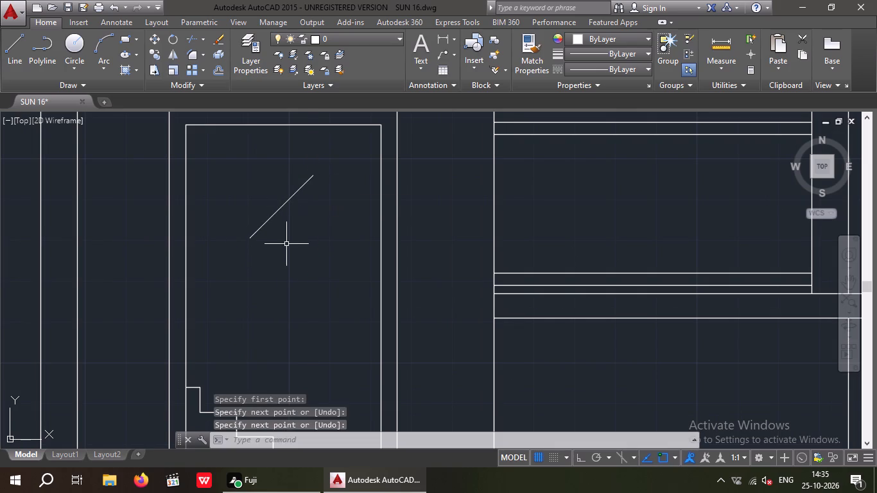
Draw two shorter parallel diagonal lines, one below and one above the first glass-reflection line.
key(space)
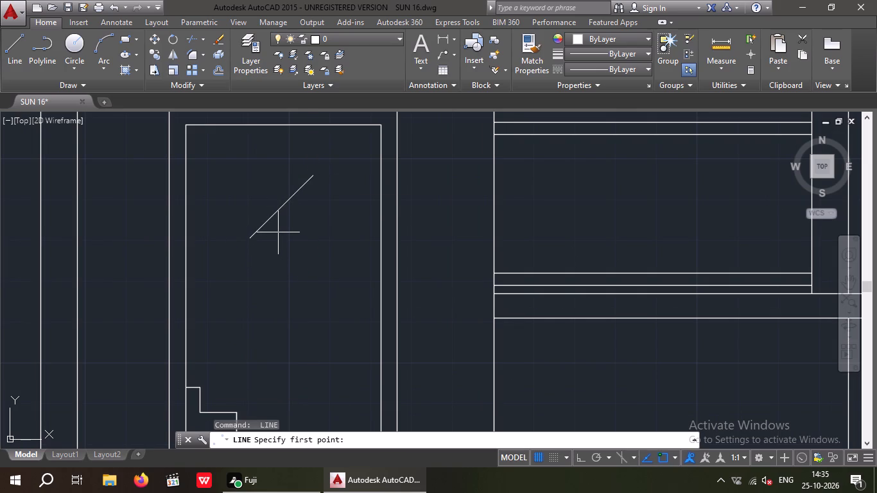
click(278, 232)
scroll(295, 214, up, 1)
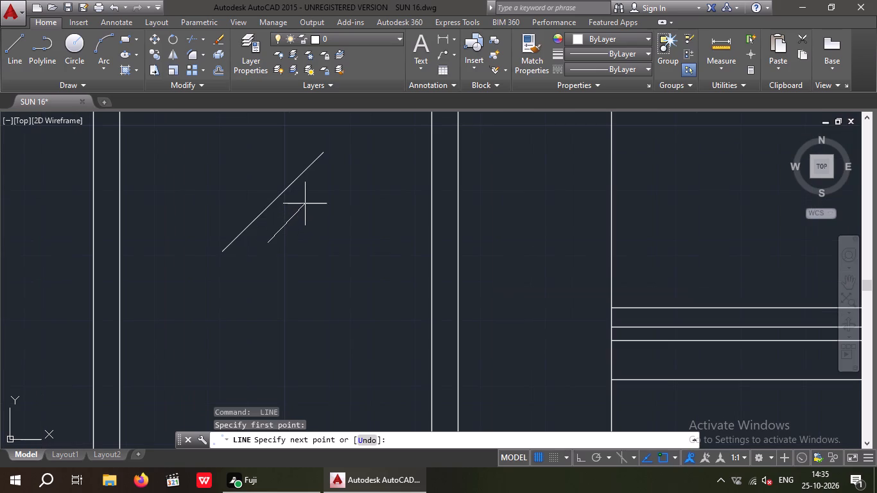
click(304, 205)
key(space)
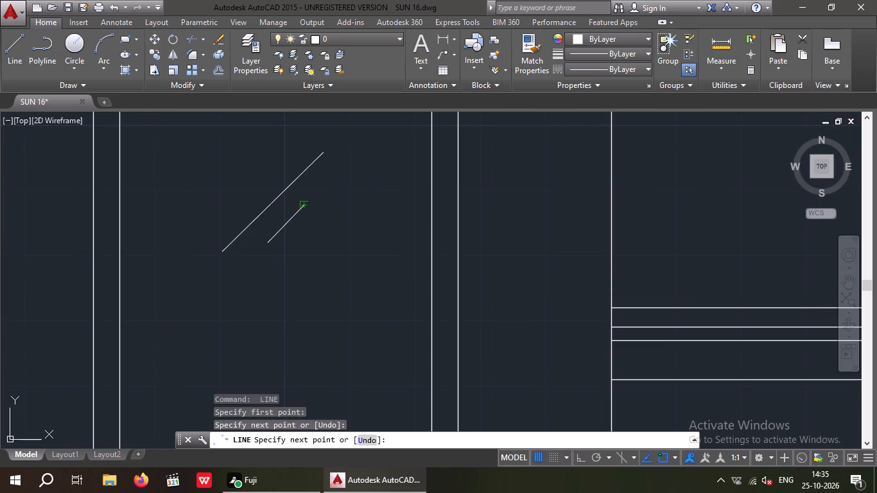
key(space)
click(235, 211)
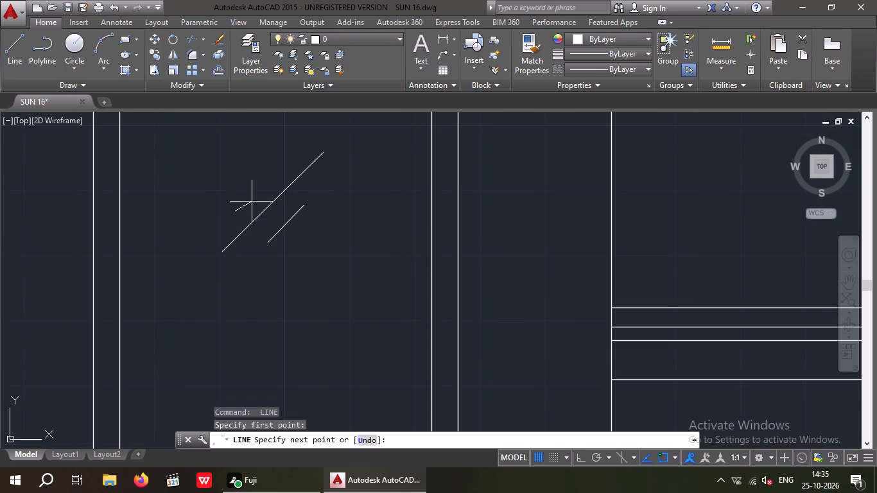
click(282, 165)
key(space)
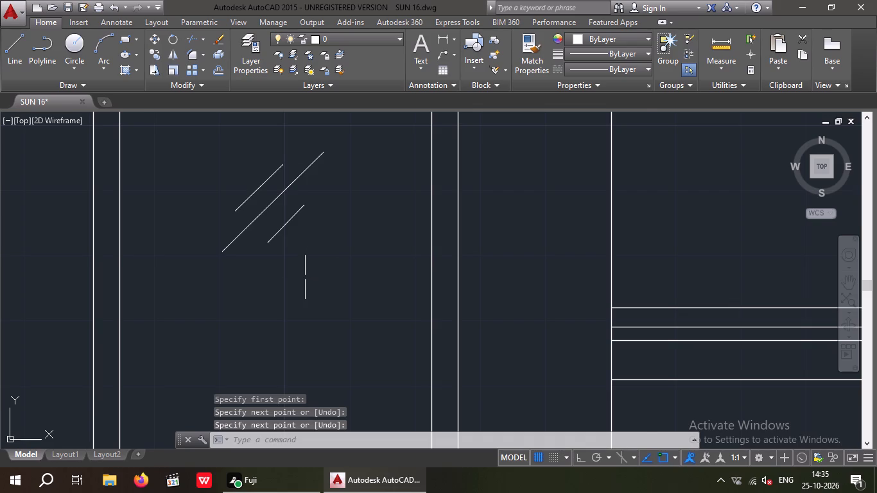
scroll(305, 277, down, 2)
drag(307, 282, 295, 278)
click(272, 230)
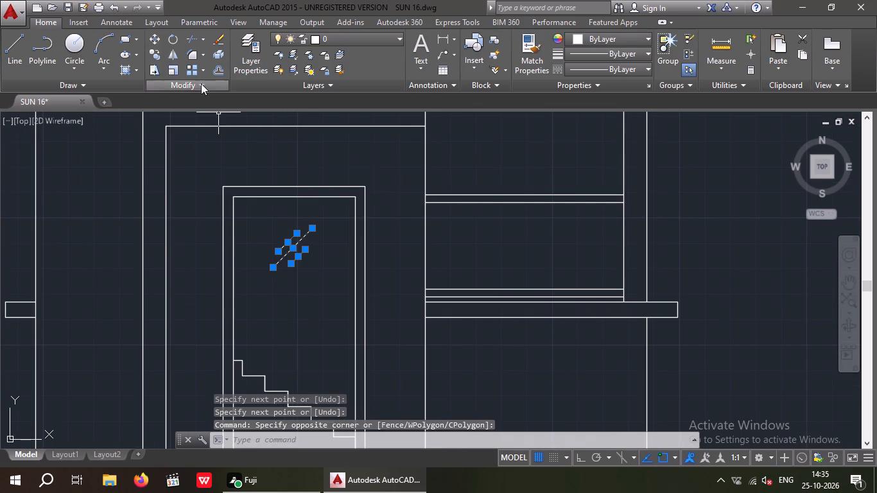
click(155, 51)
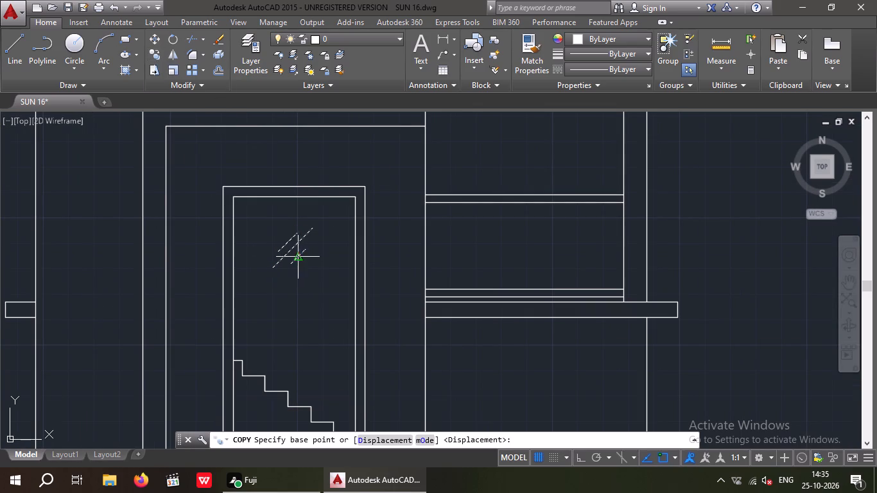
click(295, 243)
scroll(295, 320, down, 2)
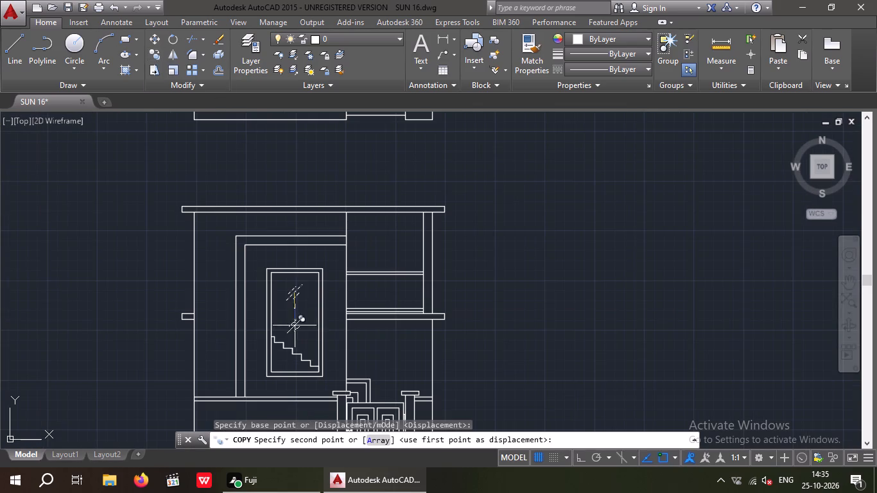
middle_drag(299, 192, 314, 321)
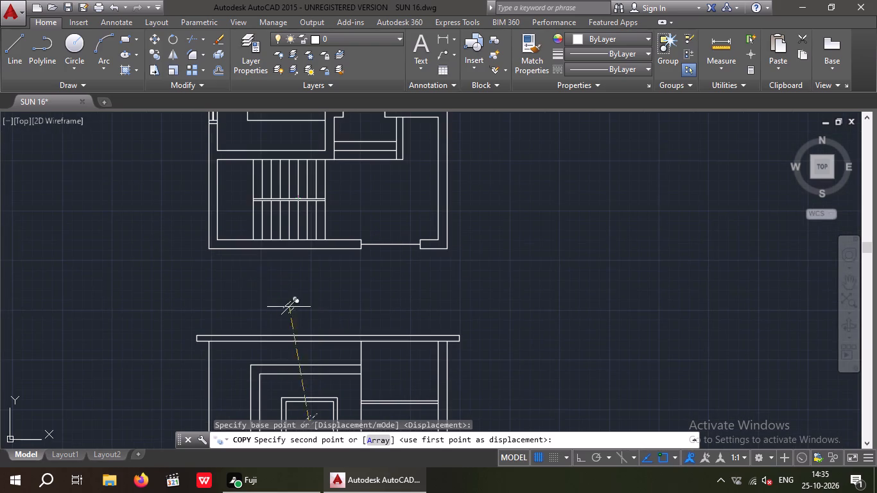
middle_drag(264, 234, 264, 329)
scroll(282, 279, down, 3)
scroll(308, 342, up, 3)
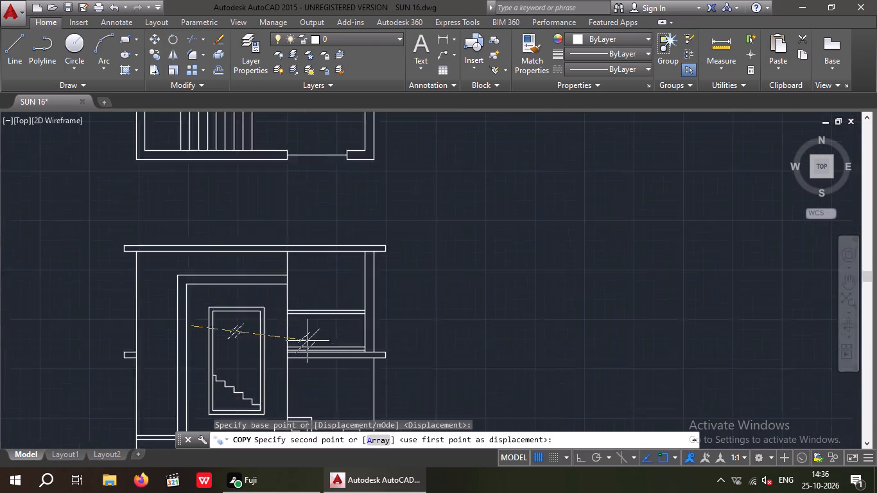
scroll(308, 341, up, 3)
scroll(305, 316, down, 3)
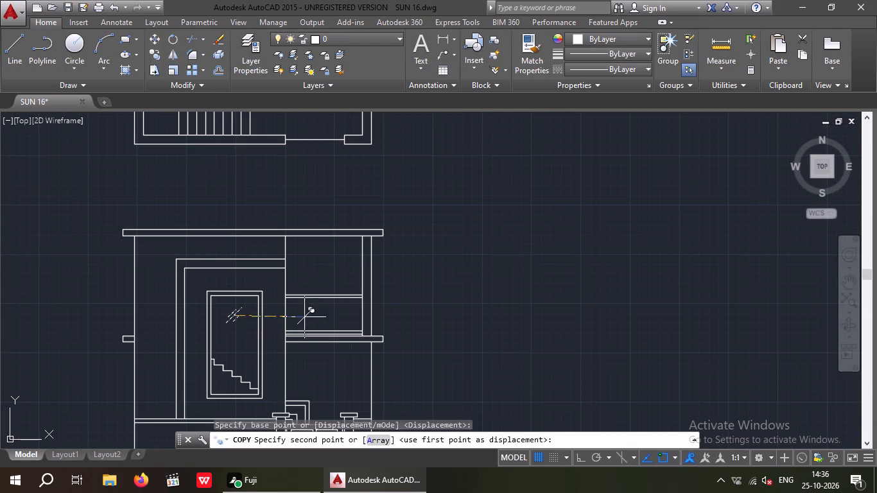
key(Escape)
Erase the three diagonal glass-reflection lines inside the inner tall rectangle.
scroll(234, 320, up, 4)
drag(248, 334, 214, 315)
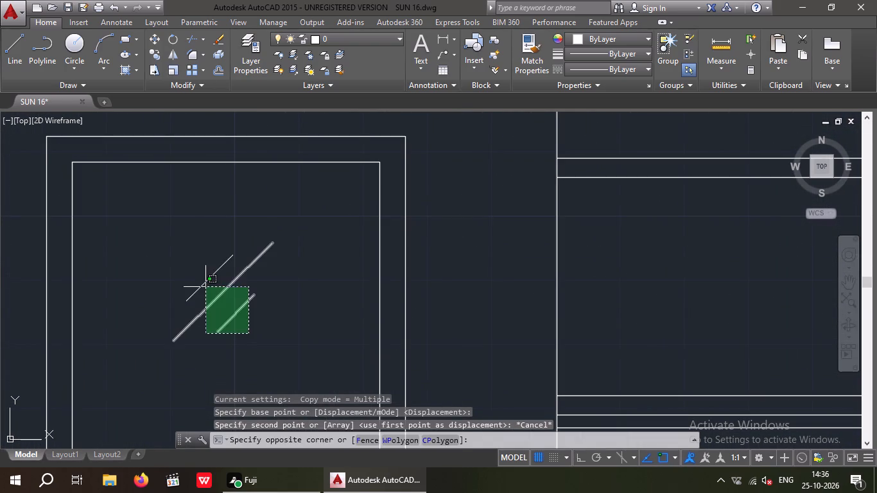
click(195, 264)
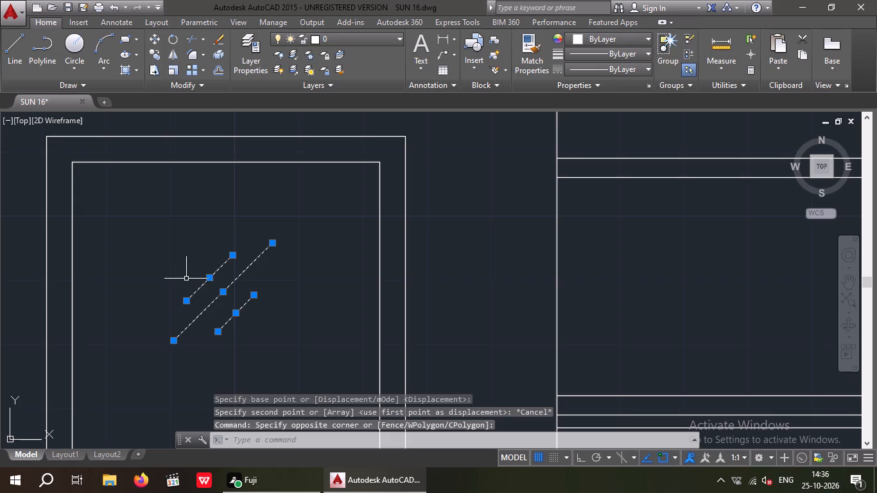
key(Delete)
Draw a diagonal glass-reflection line rising to the right in the upper middle of the inner tall rectangle.
scroll(205, 263, down, 3)
middle_drag(211, 291, 218, 268)
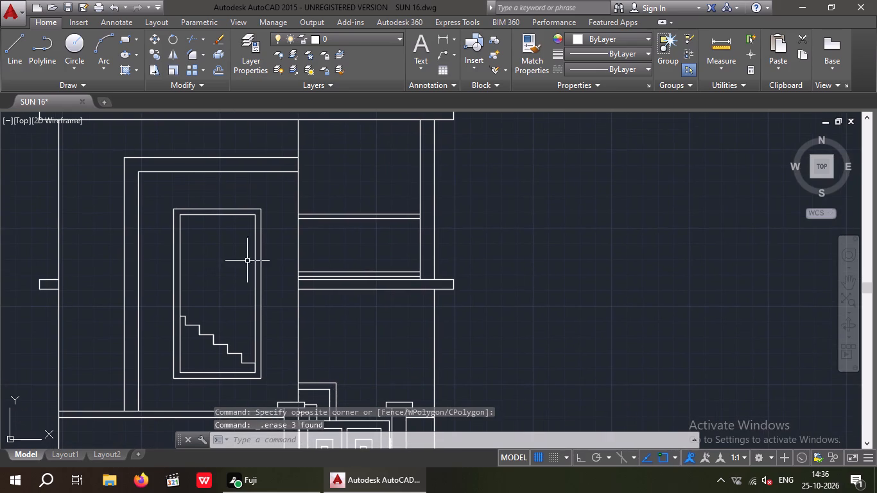
key(l)
key(space)
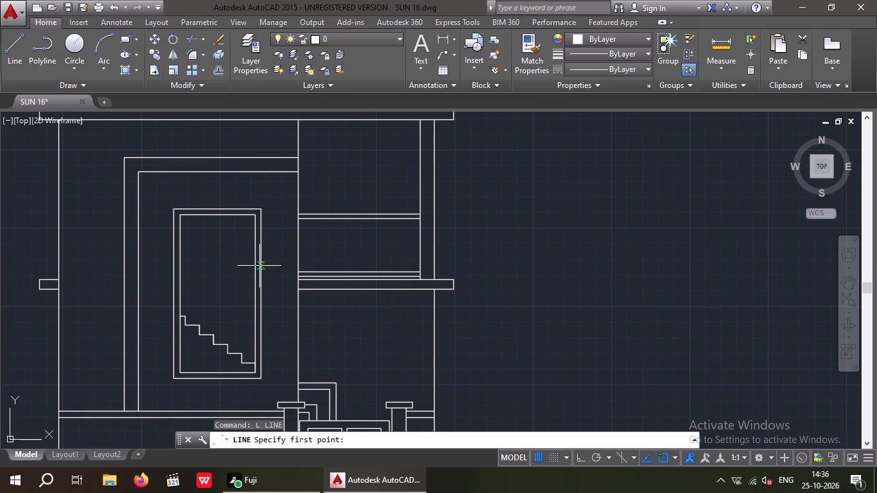
scroll(216, 266, up, 3)
scroll(220, 270, down, 2)
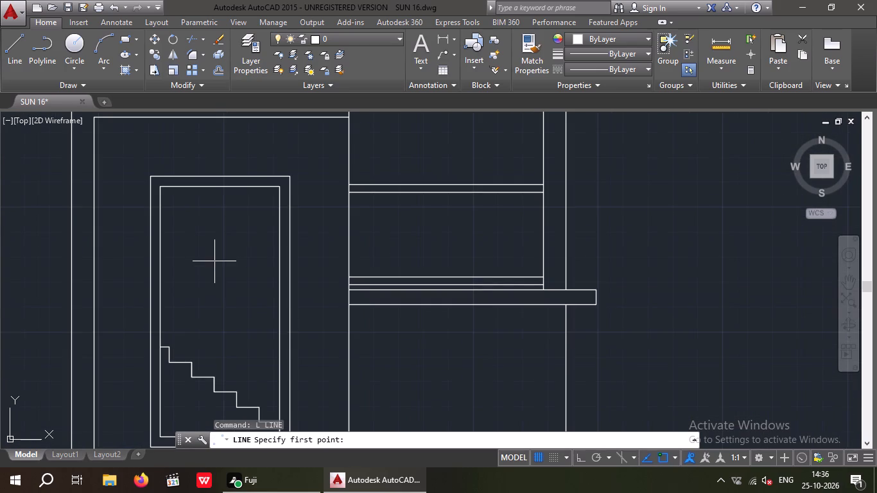
scroll(214, 261, up, 1)
click(204, 275)
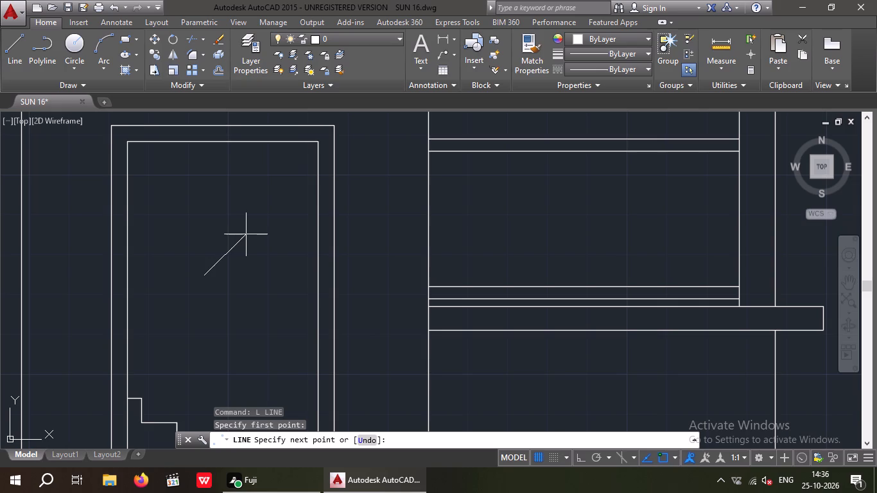
click(251, 226)
key(space)
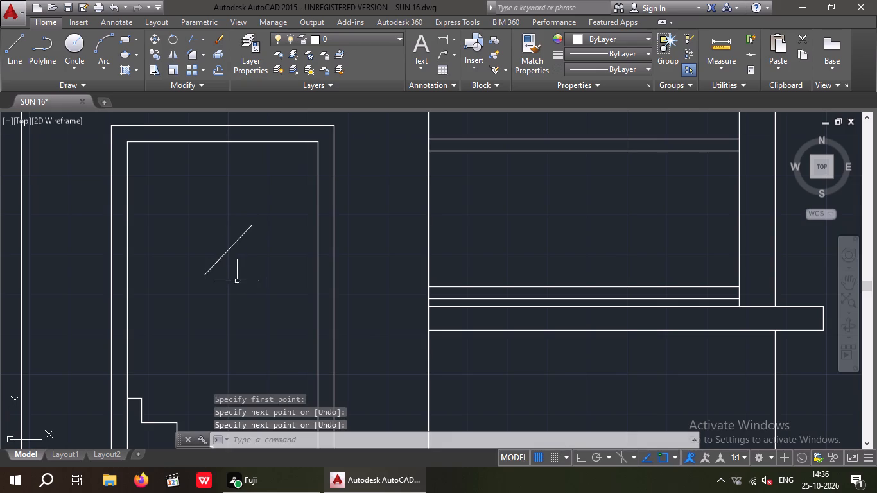
Draw two shorter parallel diagonal lines, one on each side of the glass-reflection line.
key(space)
click(227, 271)
scroll(234, 261, up, 2)
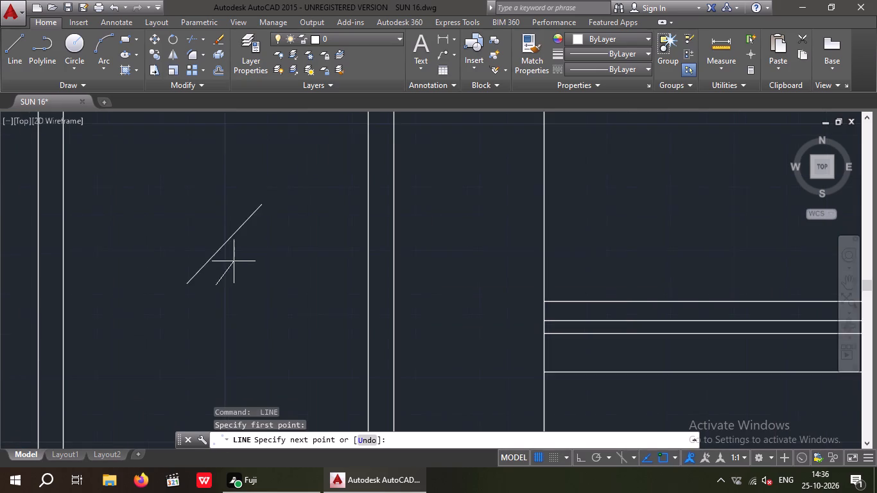
click(258, 241)
key(space)
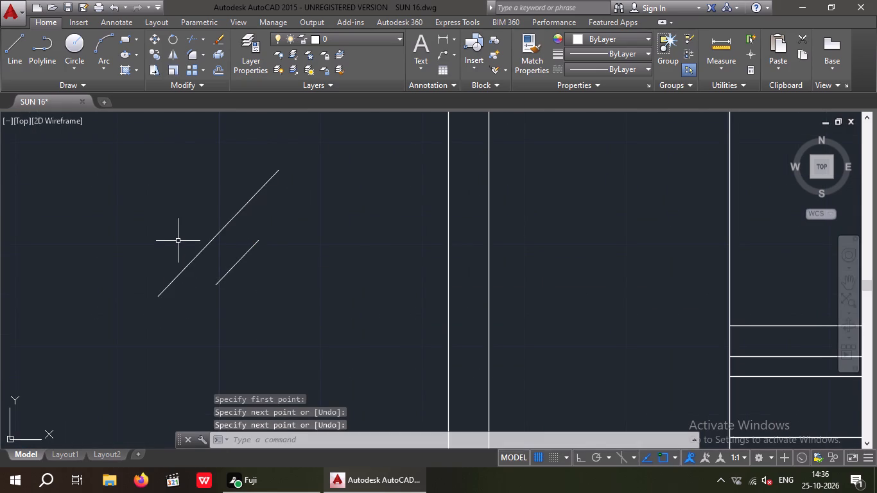
click(173, 241)
click(173, 242)
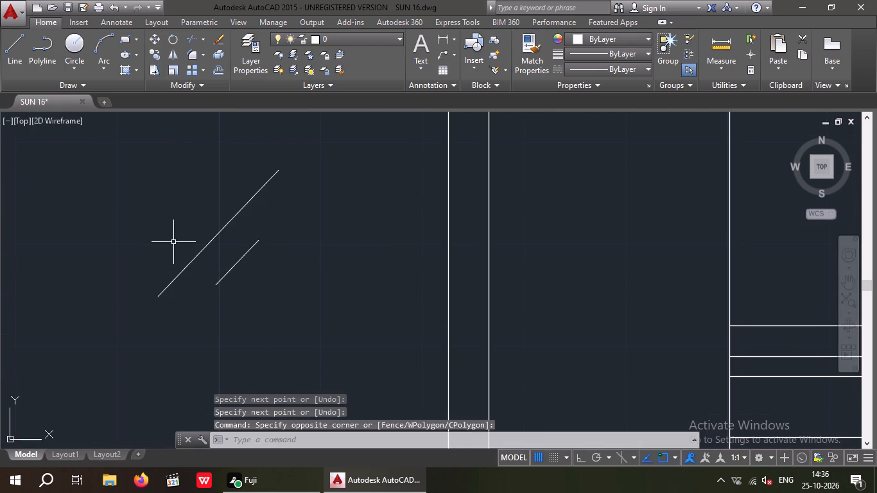
click(174, 240)
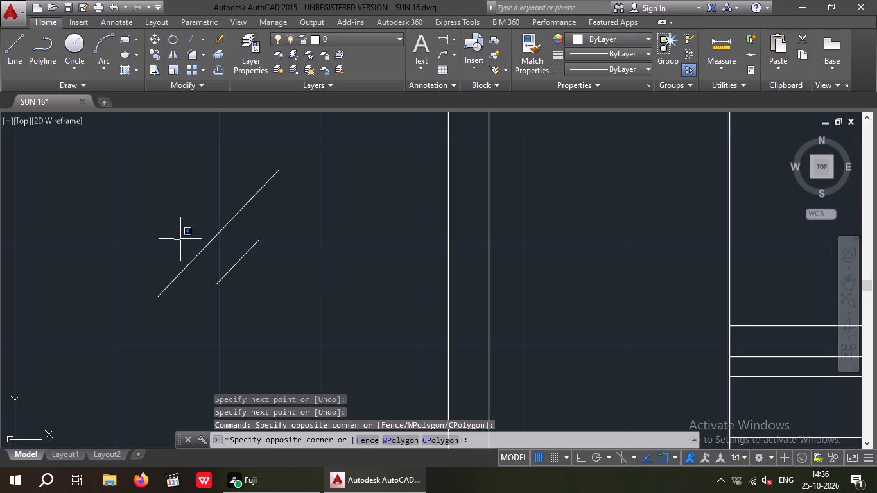
click(176, 240)
key(space)
click(174, 241)
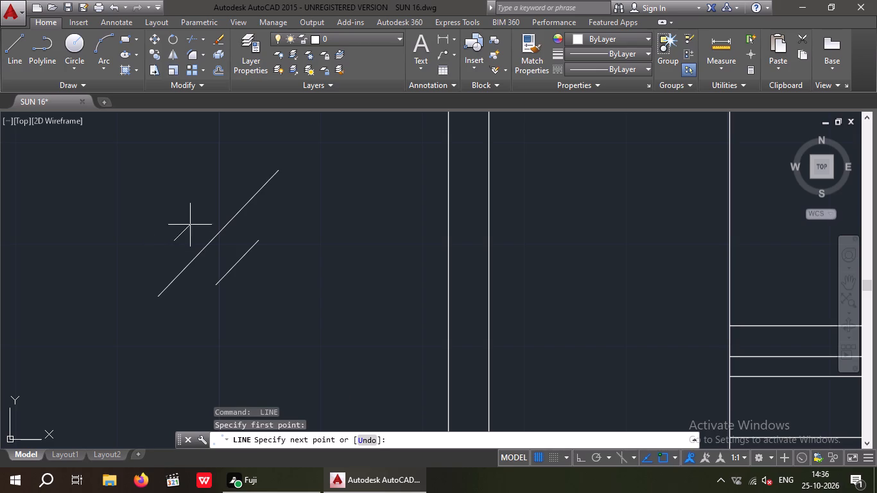
click(225, 190)
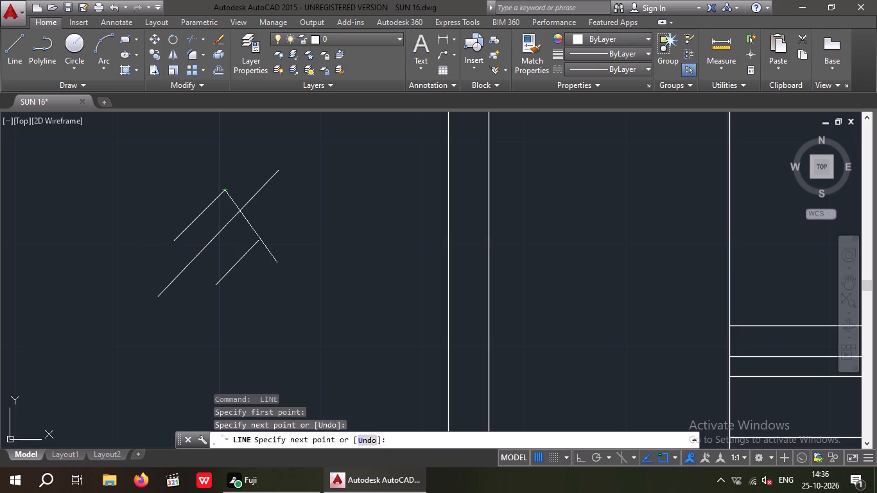
key(Escape)
Copy the three glass-reflection lines to both ends of the upper-floor railing panel and to the stair opening above the steps.
drag(267, 317, 223, 276)
click(166, 199)
scroll(167, 197, down, 3)
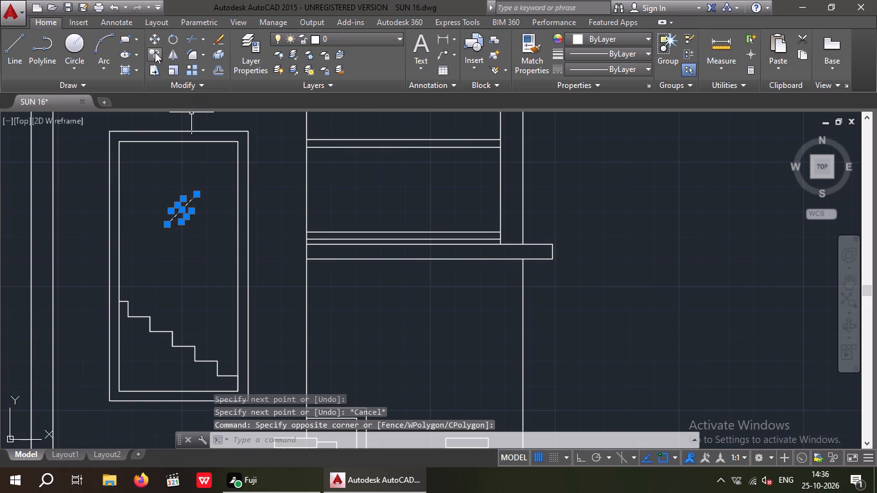
click(155, 51)
click(180, 210)
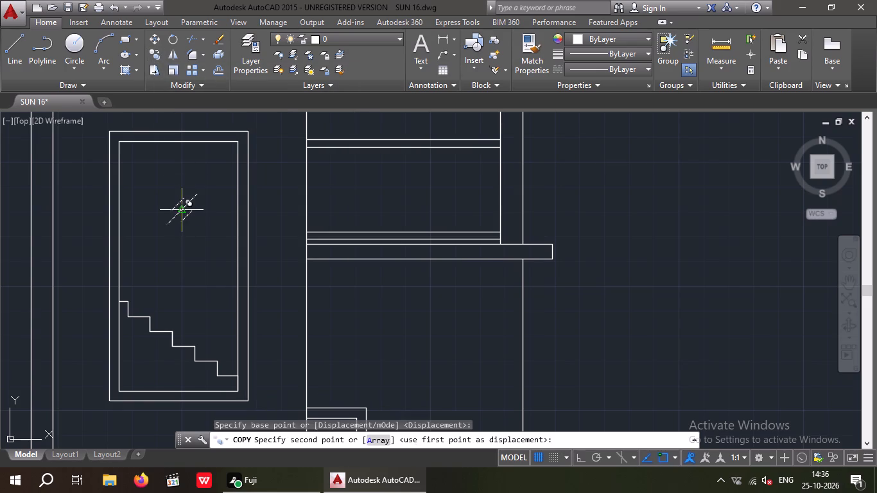
click(344, 193)
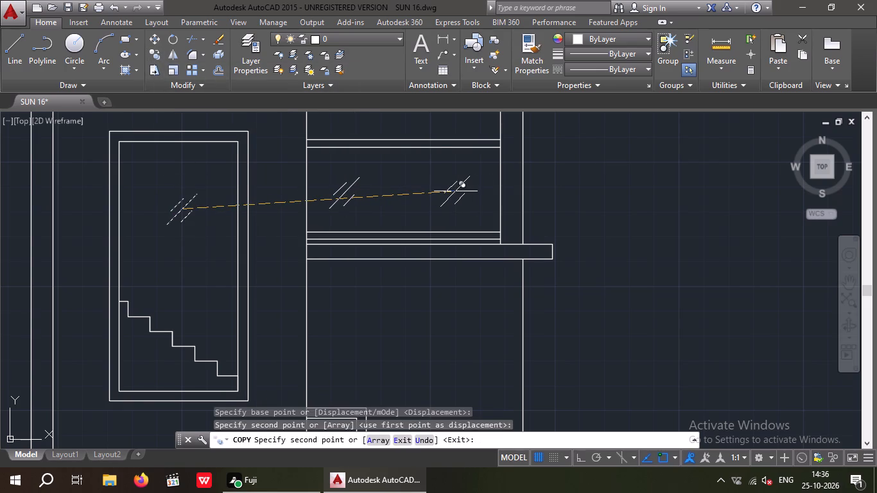
click(456, 191)
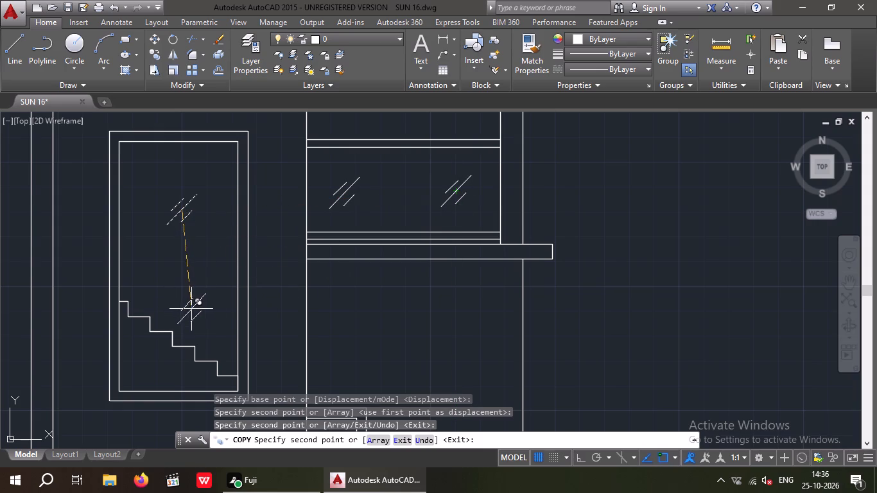
click(185, 288)
key(Escape)
Move the original set of three glass-reflection lines higher inside the framed stair opening.
scroll(177, 235, up, 3)
middle_drag(197, 250, 223, 278)
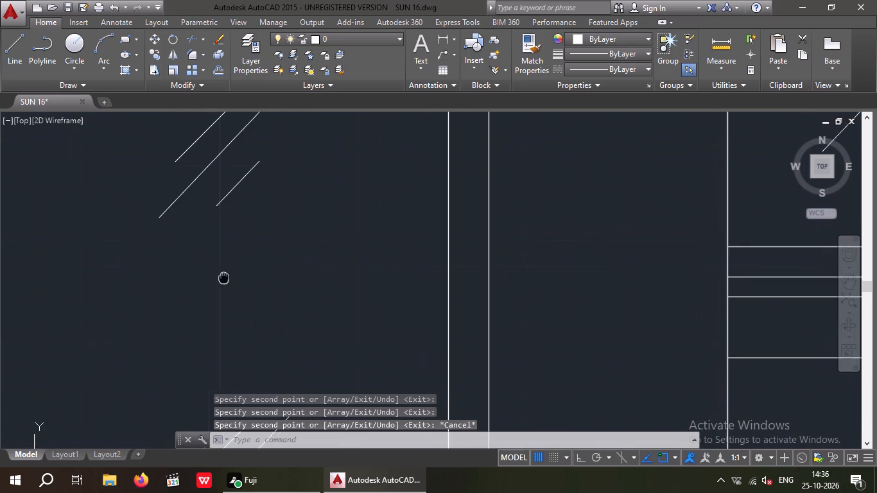
middle_drag(223, 278, 226, 279)
drag(261, 272, 222, 254)
middle_drag(198, 218, 213, 271)
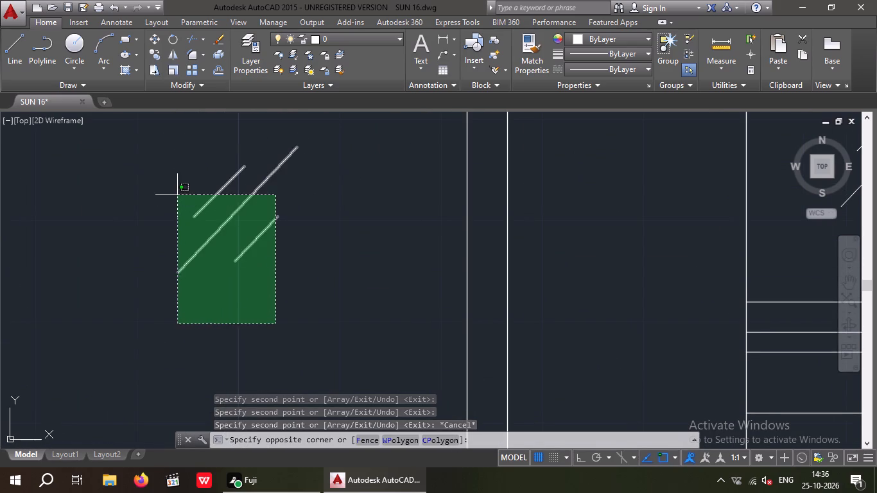
click(177, 195)
click(155, 38)
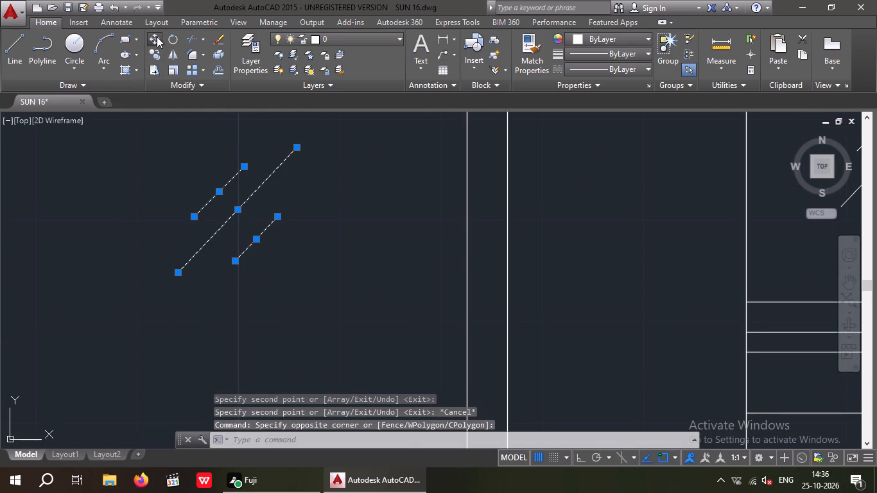
scroll(161, 59, down, 2)
scroll(228, 193, down, 2)
click(232, 200)
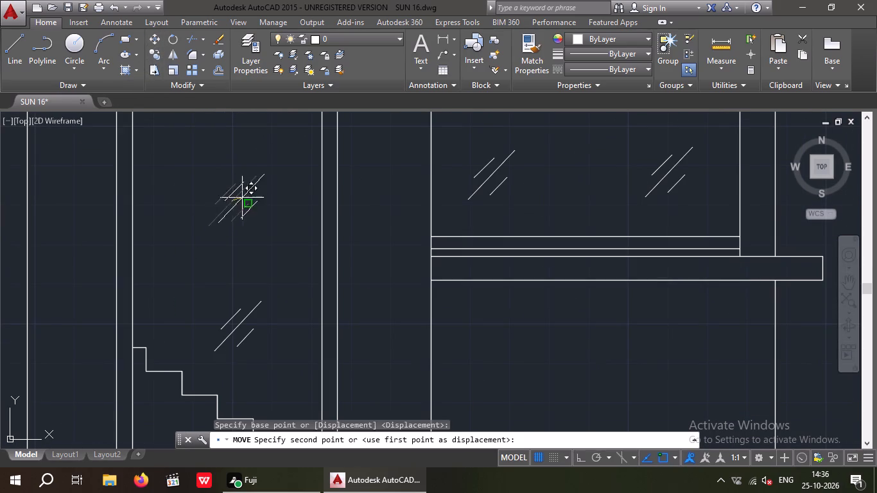
middle_drag(237, 184, 243, 224)
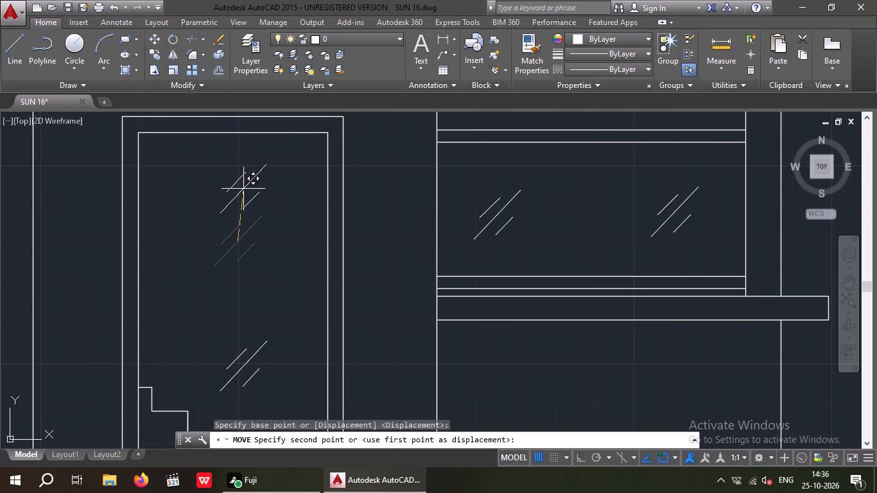
click(243, 191)
key(Escape)
Save the drawing.
scroll(238, 225, down, 2)
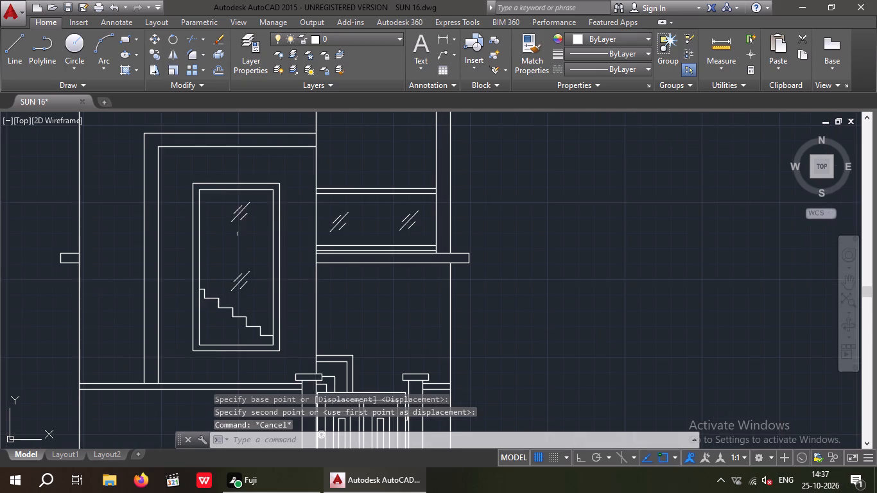
middle_click(239, 245)
scroll(239, 249, down, 2)
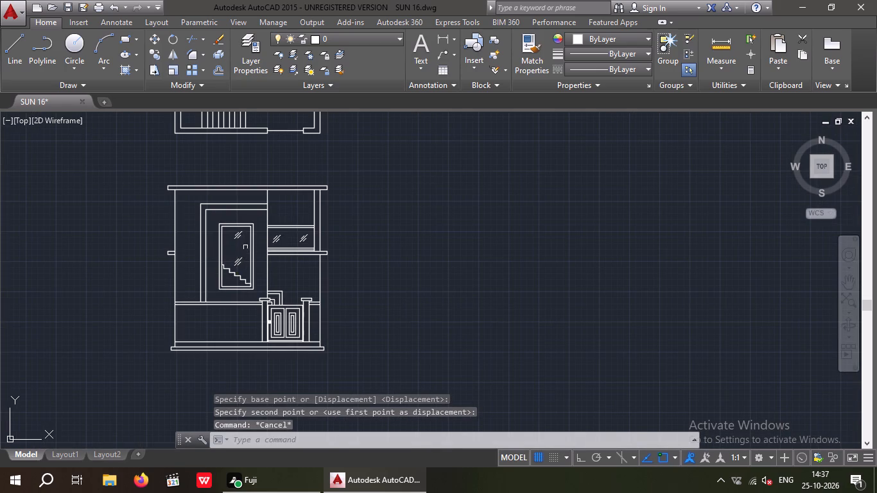
key(ctrl+s)
key(ctrl+s)
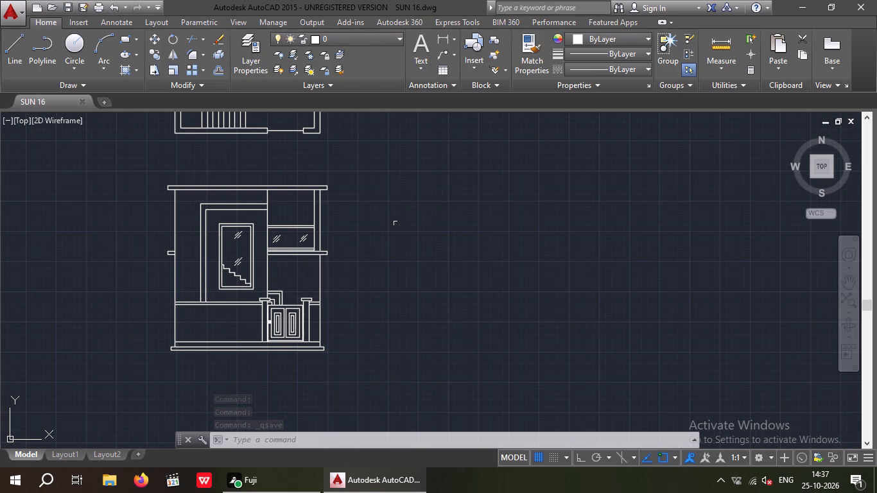
Start an AR-CONC hatch in colour 242,103,34 and pick the L-shaped band around the stair opening as its area.
click(123, 71)
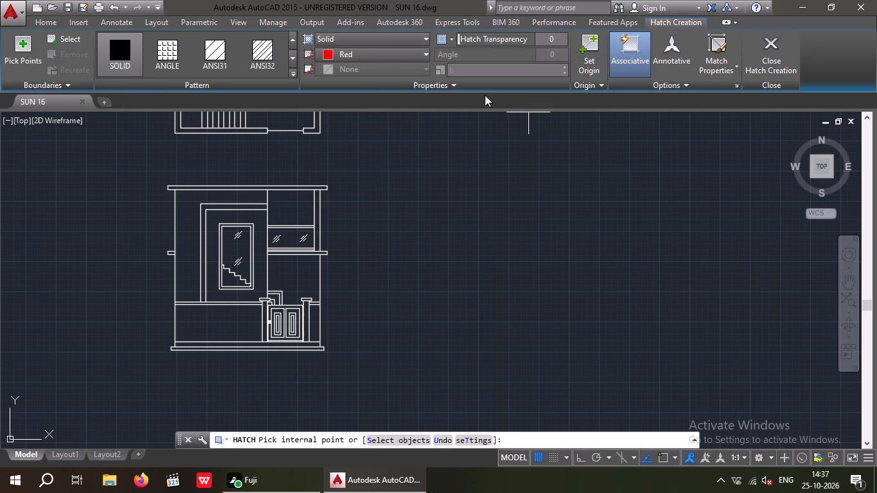
click(381, 59)
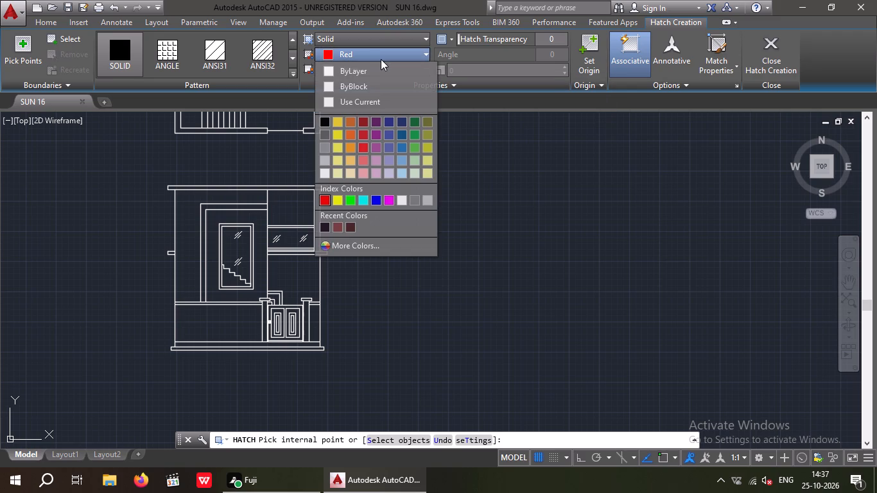
click(349, 135)
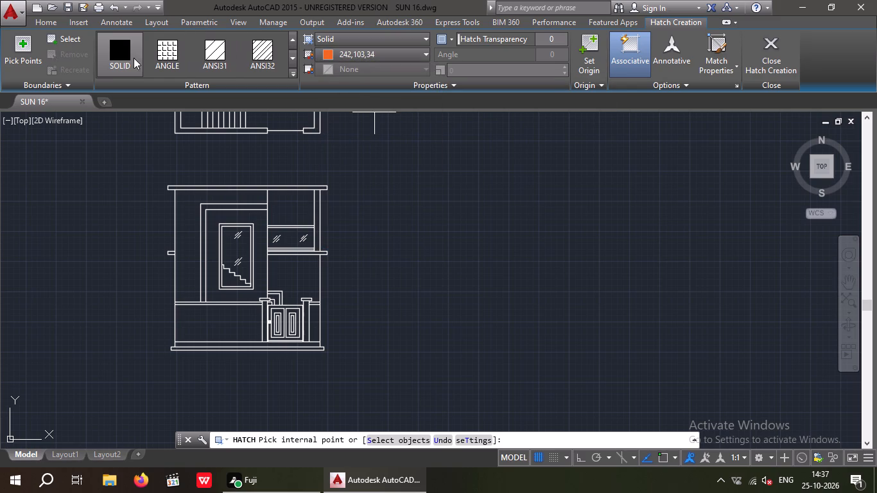
click(293, 71)
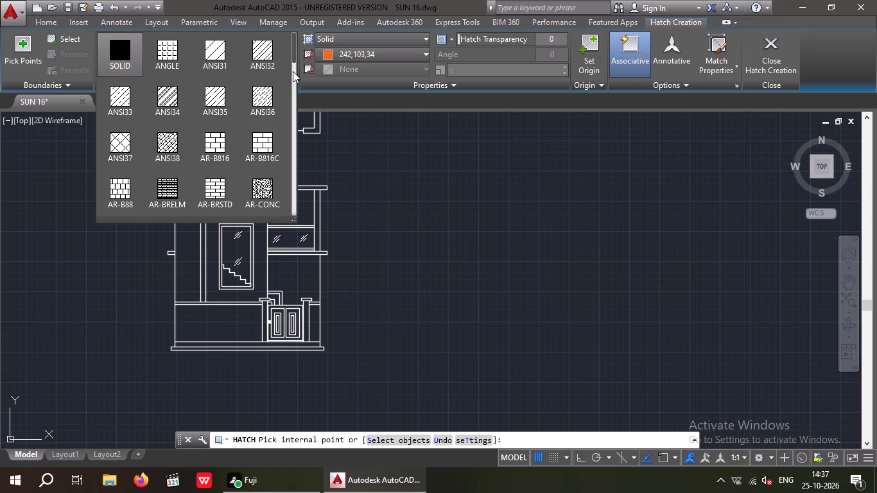
click(267, 191)
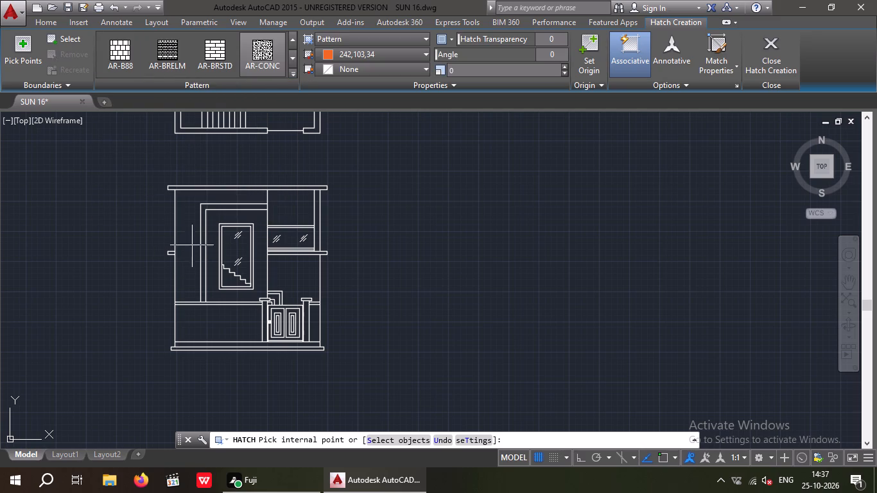
scroll(204, 238, up, 2)
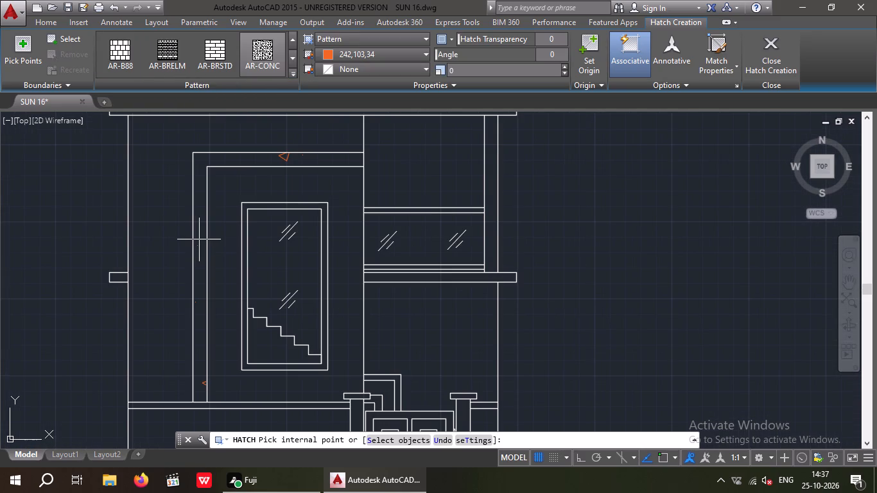
click(200, 239)
scroll(203, 238, down, 1)
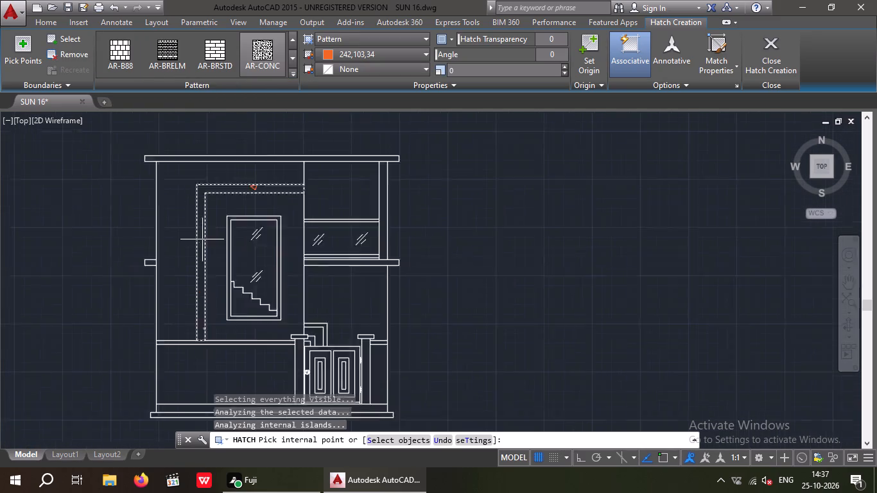
scroll(202, 239, down, 1)
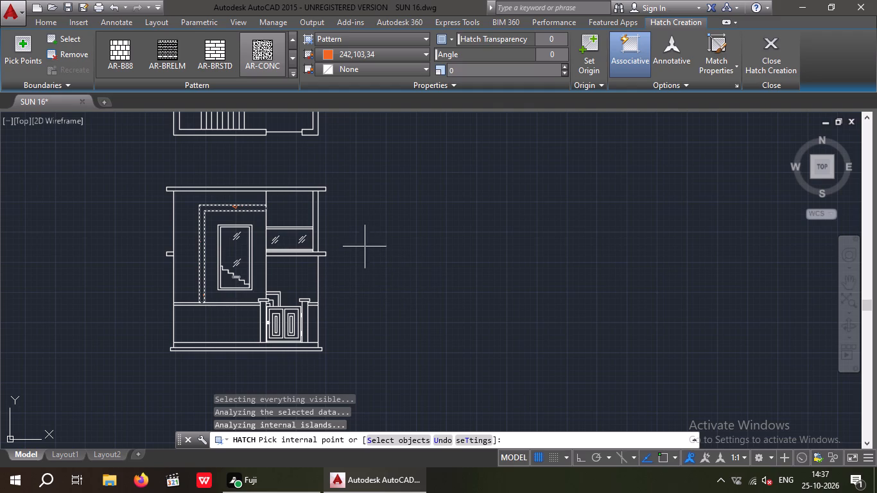
Add the mid-level slab, the short slab stub on the opposite wall and the roof slab to the hatch.
scroll(313, 241, up, 3)
scroll(327, 293, up, 2)
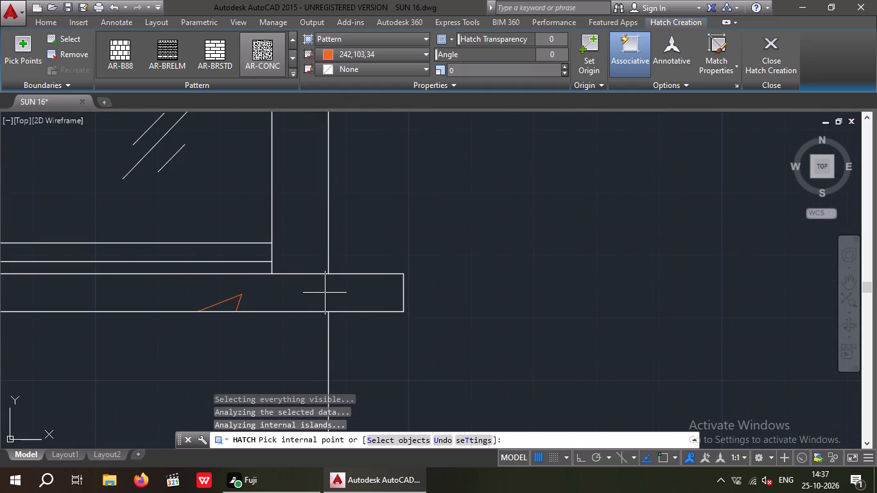
click(324, 292)
scroll(338, 282, down, 3)
scroll(394, 212, down, 1)
middle_drag(427, 217, 544, 239)
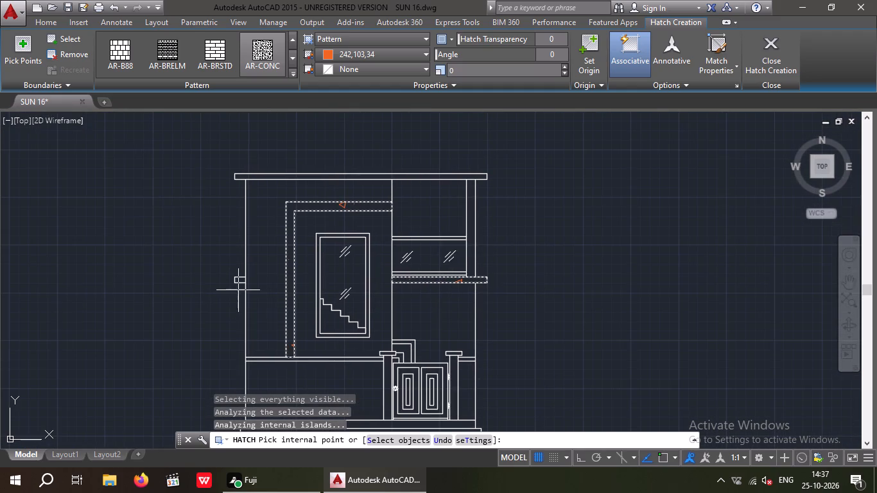
scroll(238, 284, up, 2)
drag(239, 281, 232, 282)
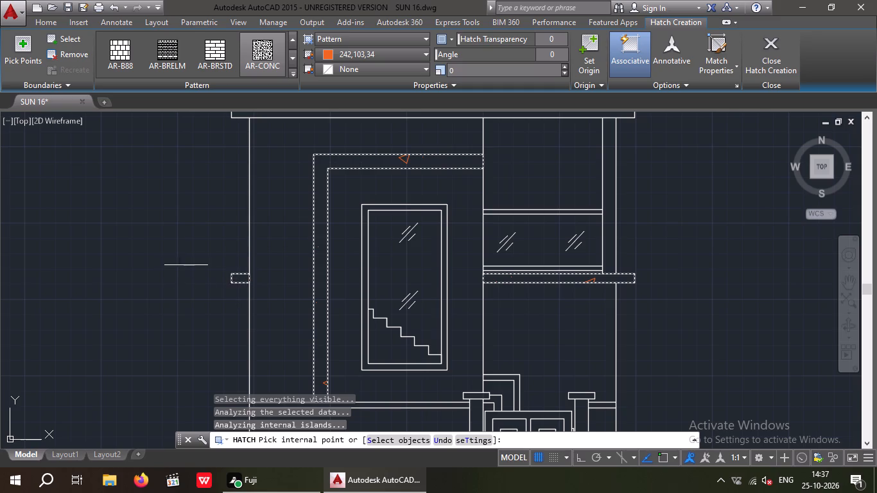
middle_drag(200, 258, 177, 359)
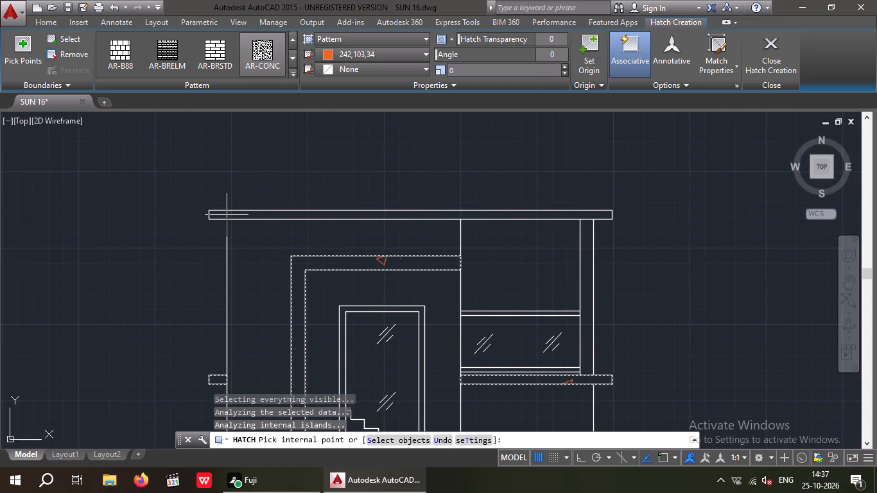
click(227, 215)
scroll(148, 179, down, 3)
middle_drag(128, 251, 134, 260)
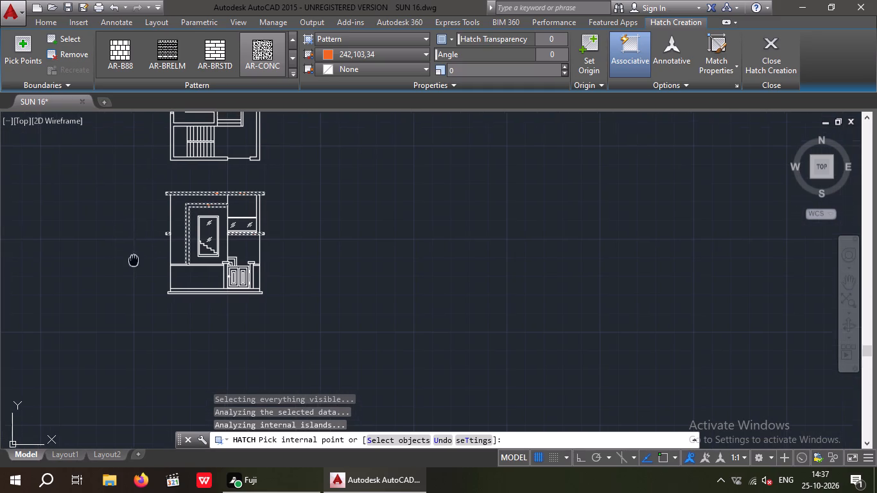
middle_drag(134, 260, 162, 308)
scroll(164, 311, up, 1)
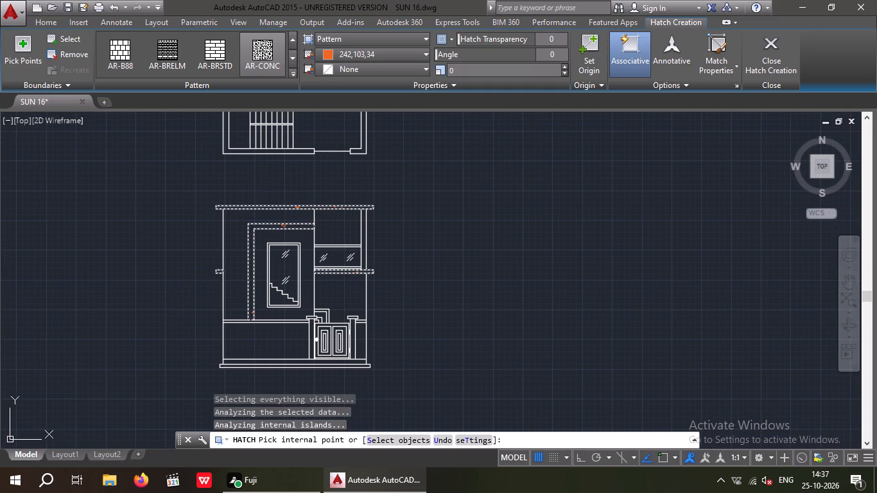
Set the hatch scale to 0.04 and finish the hatch.
click(465, 71)
text(0.04)
key(Return)
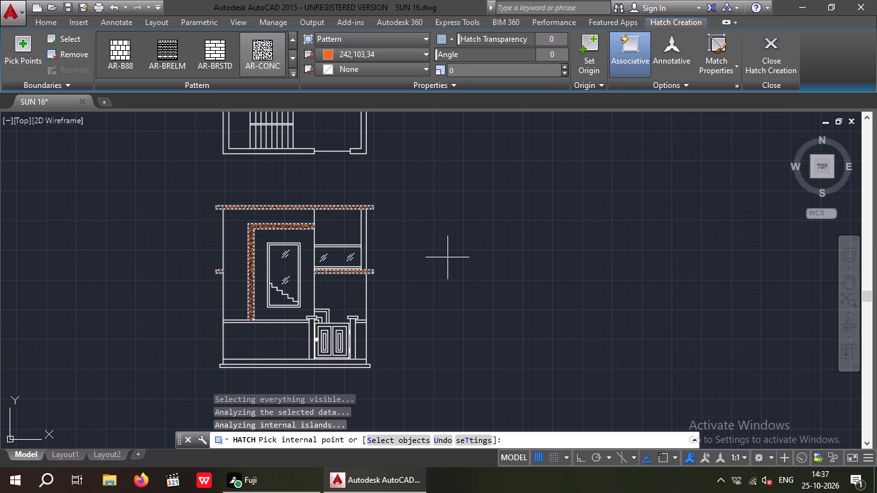
key(Escape)
key(Escape)
Change the colour of the AR-CONC hatch on the bands and slabs to 242,113,114.
middle_drag(447, 294, 458, 338)
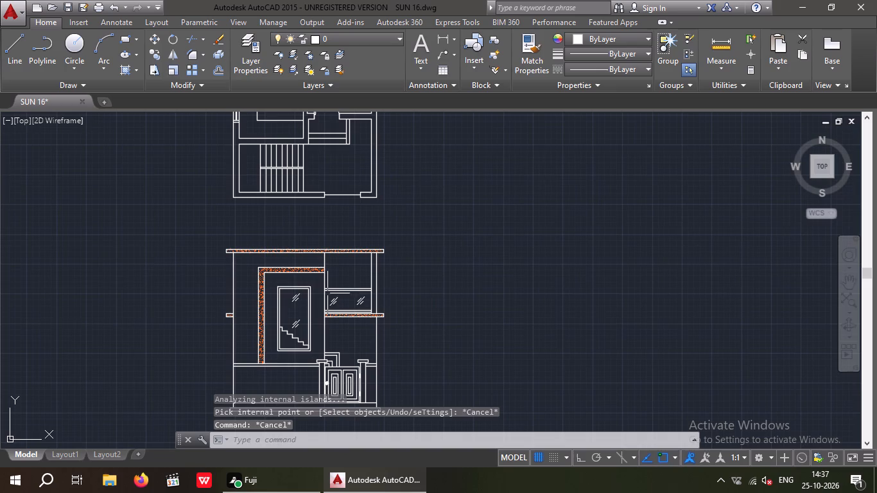
scroll(258, 268, up, 4)
click(275, 279)
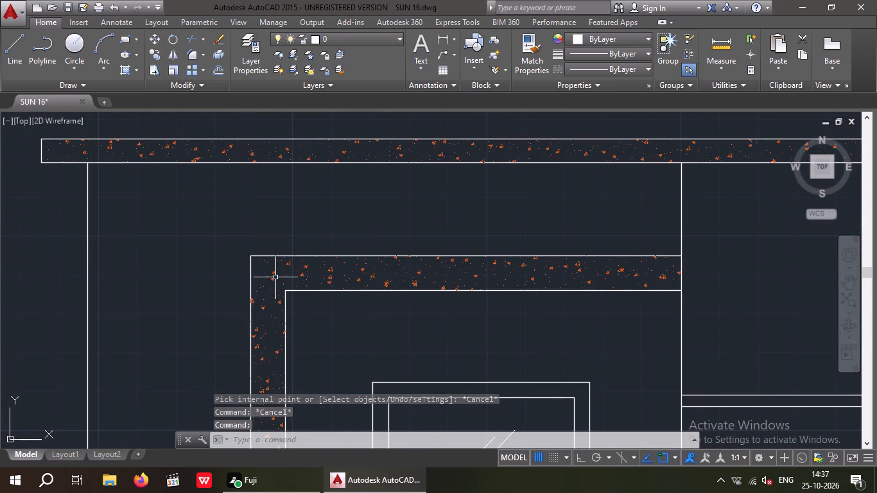
click(388, 53)
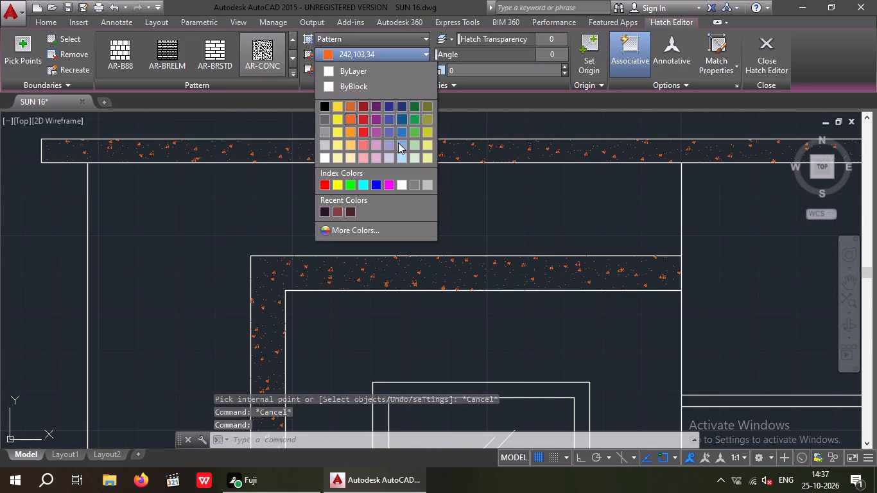
click(363, 142)
key(Escape)
scroll(360, 205, down, 2)
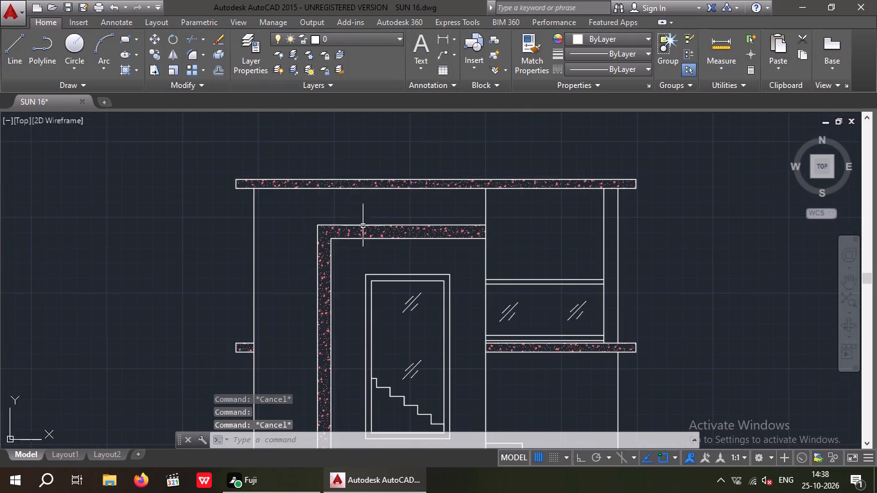
scroll(325, 218, down, 1)
scroll(329, 234, up, 2)
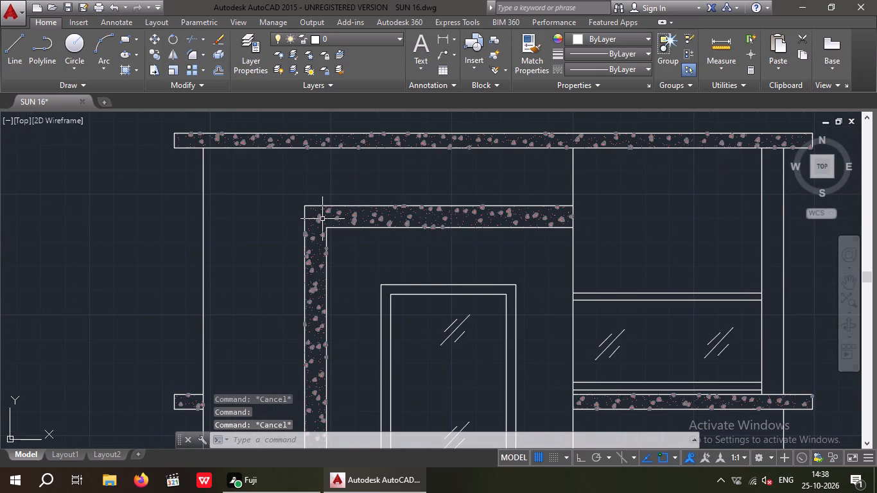
Set the scale of the AR-CONC hatch on the slabs and L-shaped band to 0.03.
click(322, 219)
key(Escape)
click(317, 221)
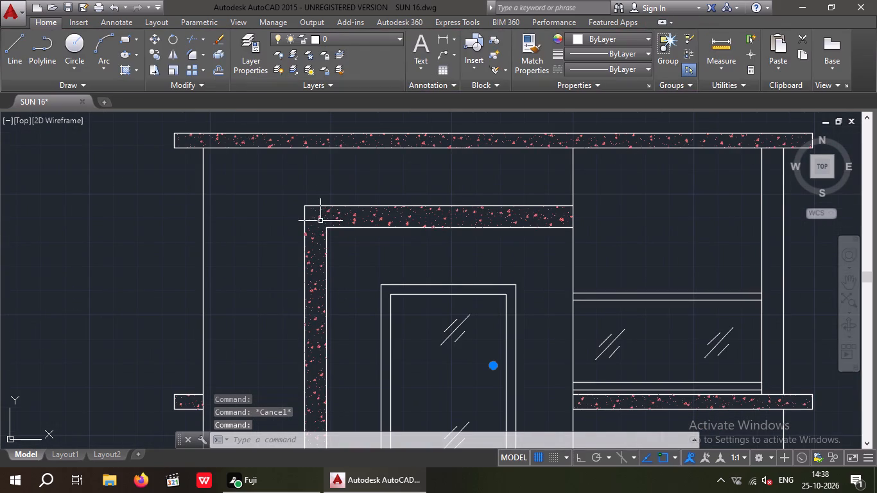
click(473, 66)
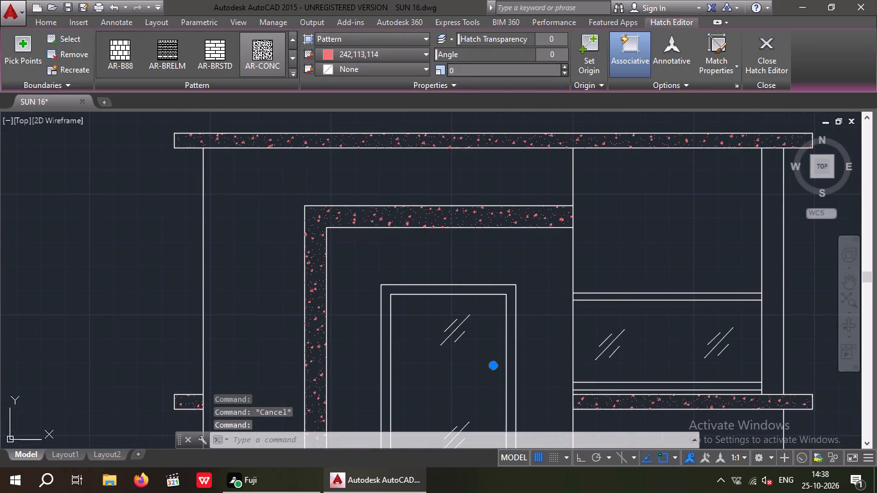
text(0.0)
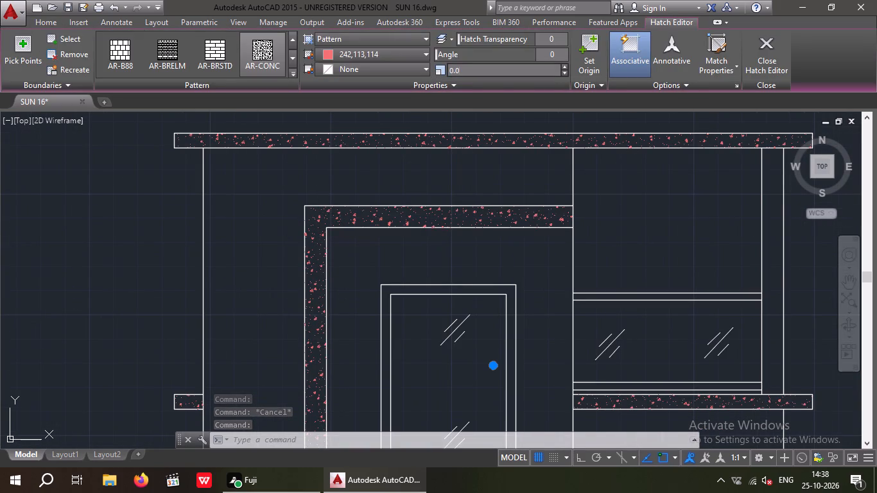
key(3)
key(Return)
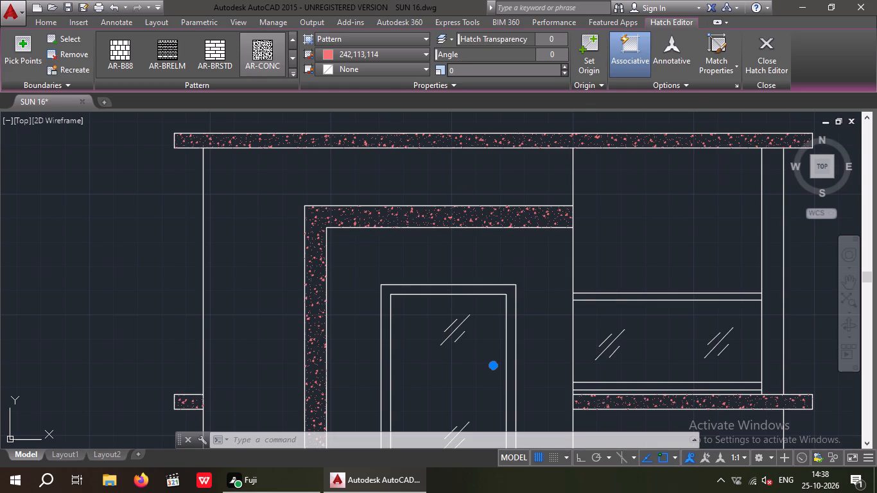
key(Escape)
Fill the lowest, projecting base strip of the elevation with a solid hatch in colour 147,149,152.
scroll(248, 274, down, 2)
middle_drag(213, 268, 132, 249)
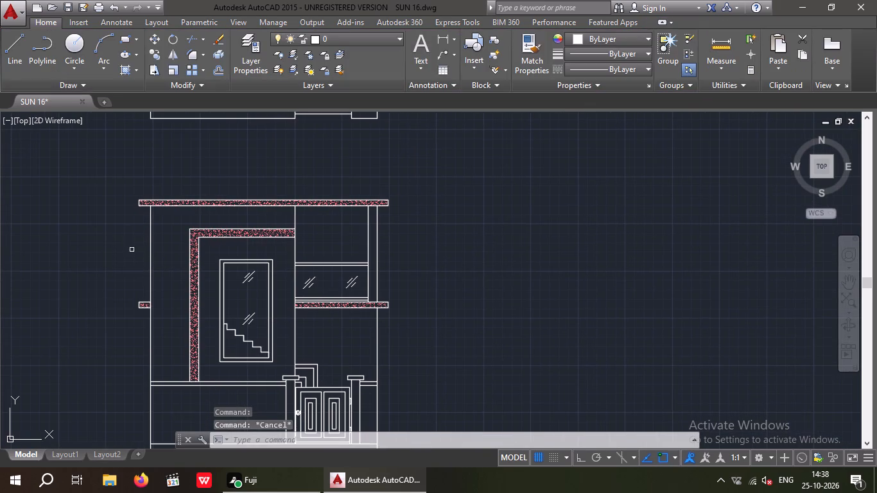
middle_drag(123, 309, 155, 270)
scroll(155, 270, down, 1)
scroll(217, 325, up, 2)
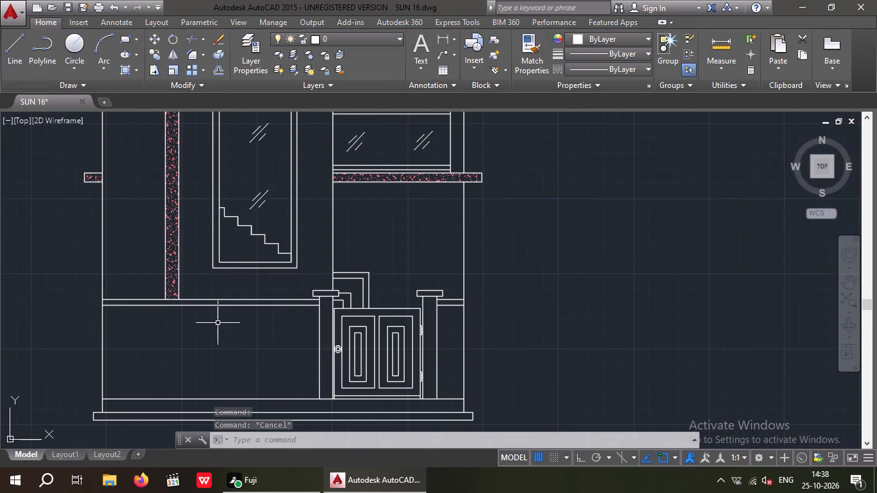
middle_drag(221, 325, 258, 310)
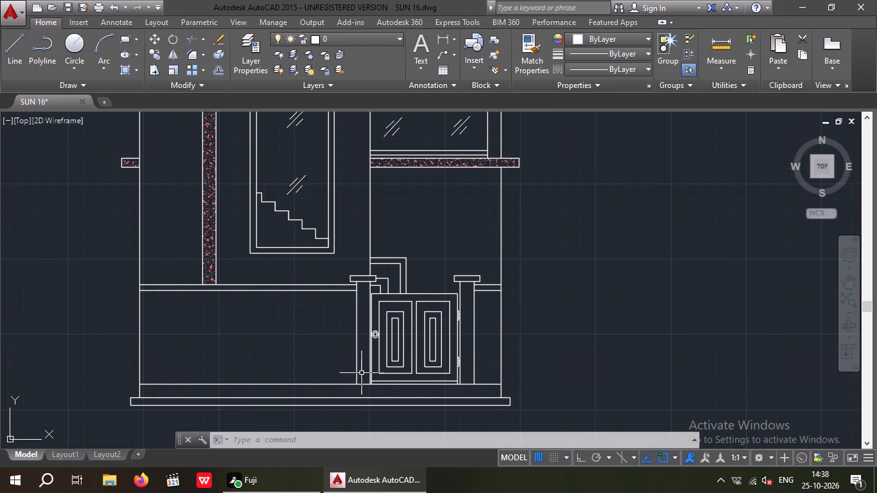
scroll(326, 349, down, 1)
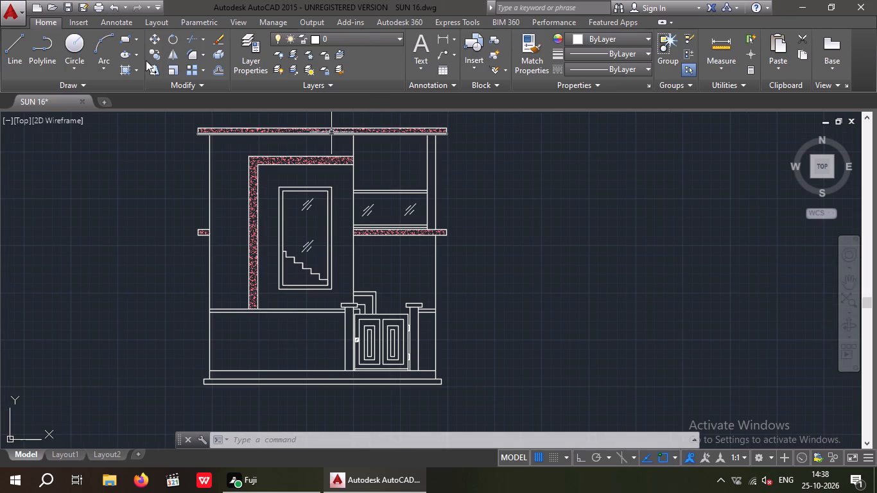
click(122, 69)
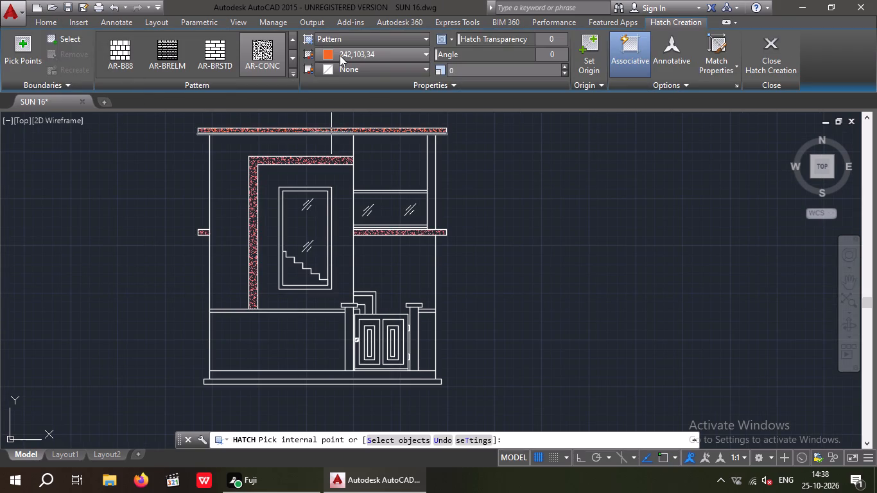
click(341, 53)
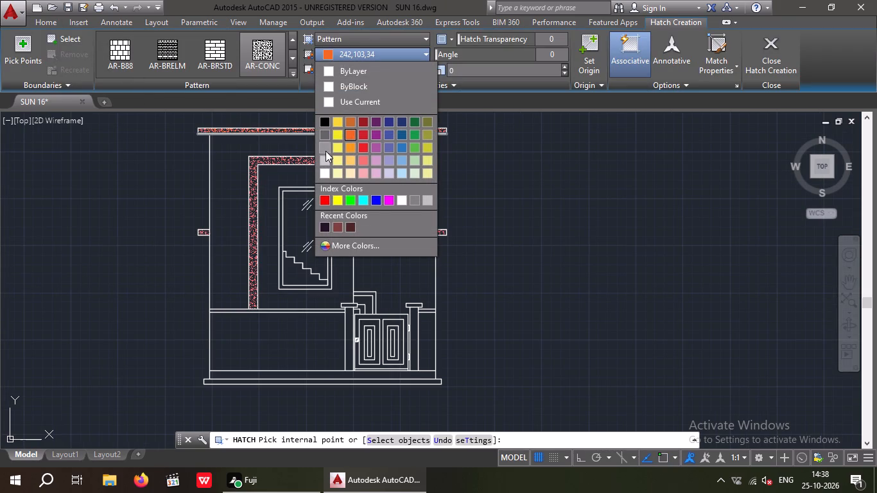
click(326, 150)
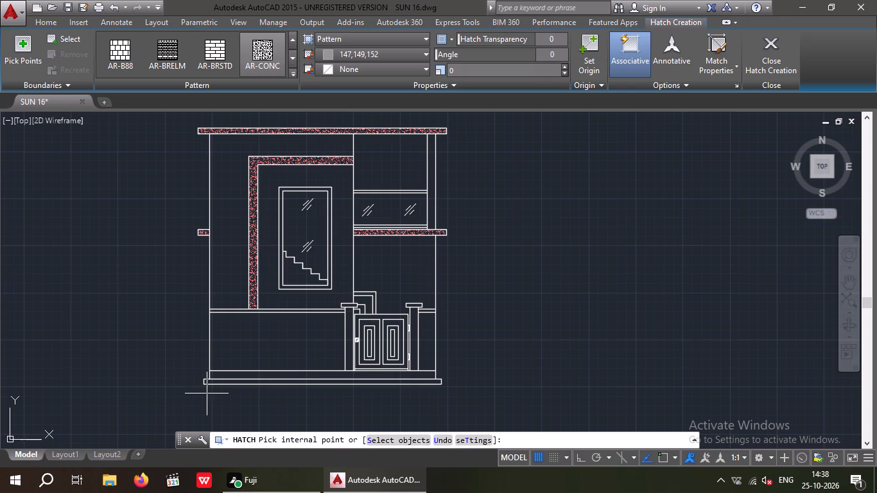
scroll(205, 392, up, 3)
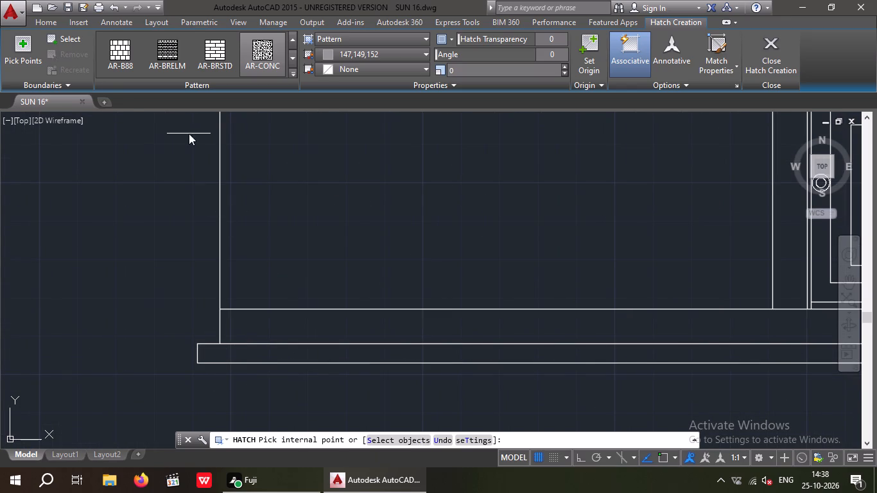
scroll(150, 53, up, 8)
click(112, 51)
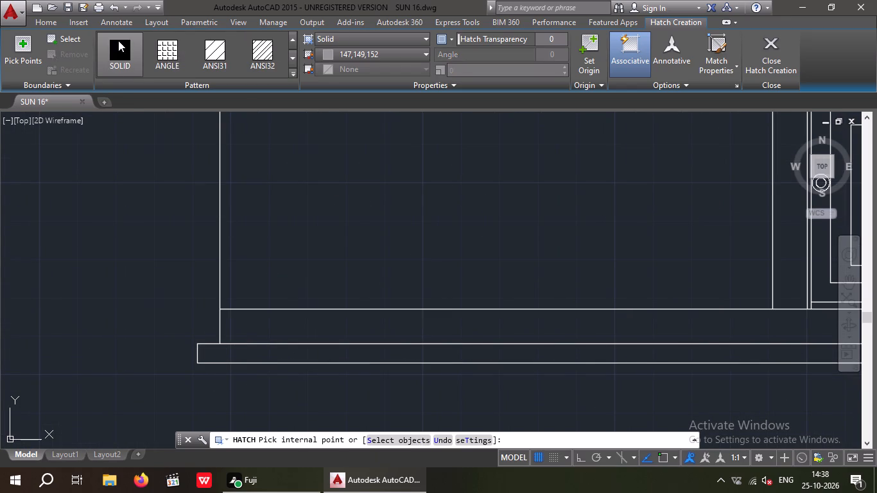
click(223, 358)
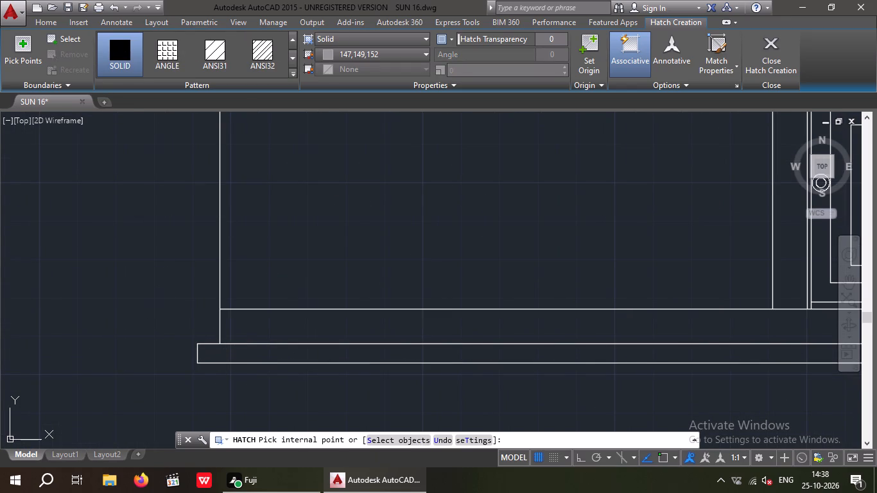
scroll(229, 350, down, 3)
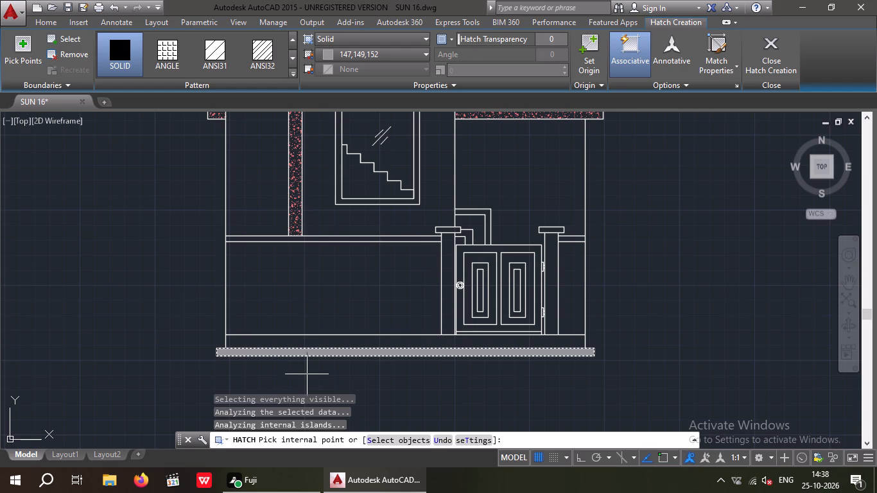
key(Escape)
key(Escape)
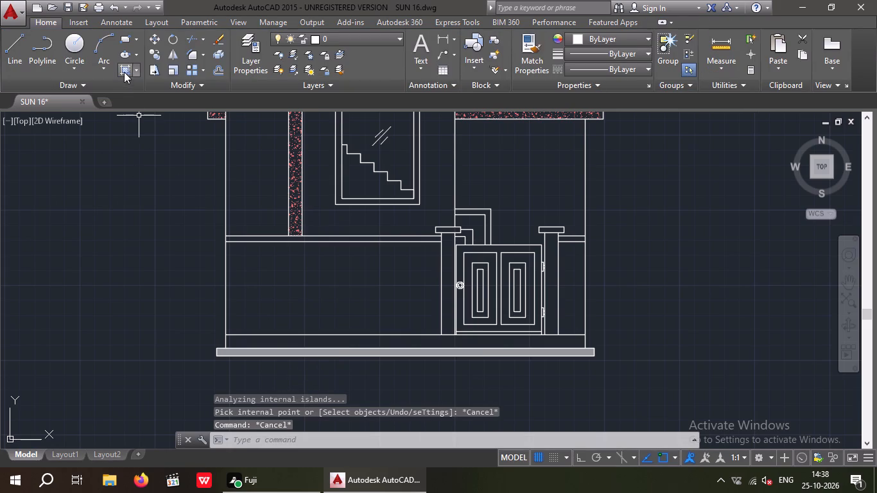
Fill the plinth band directly above the base strip with a solid hatch in colour 99,100,102.
click(124, 72)
click(364, 50)
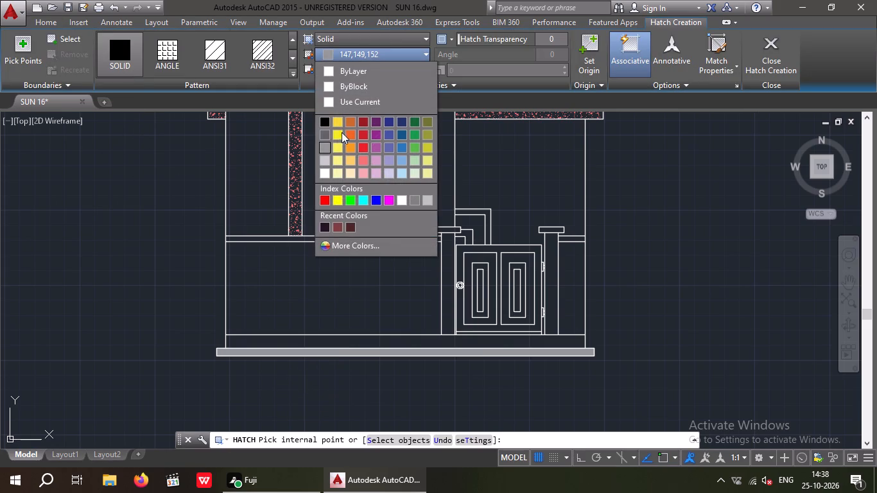
click(323, 135)
click(301, 343)
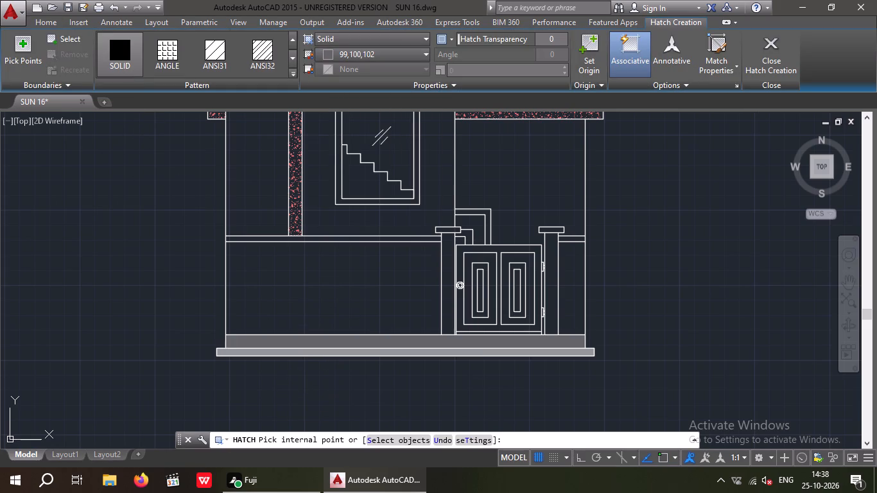
key(Escape)
key(Escape)
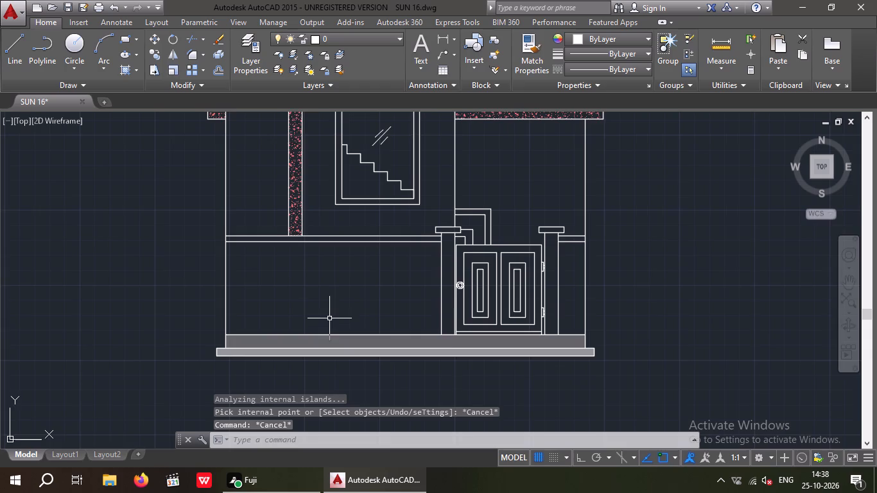
Fill the frame of the tall stair window with a solid hatch in black 0,0,0.
middle_drag(329, 318, 232, 316)
scroll(231, 303, down, 1)
middle_drag(228, 308, 175, 337)
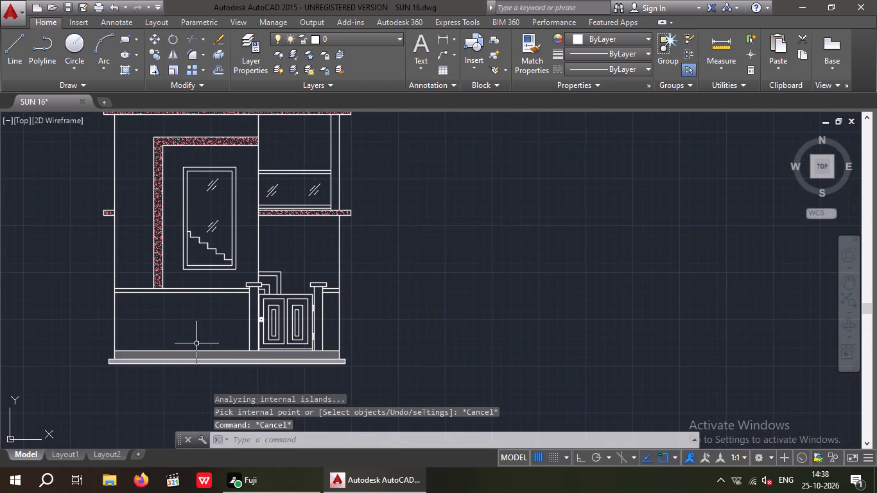
middle_drag(211, 335, 237, 345)
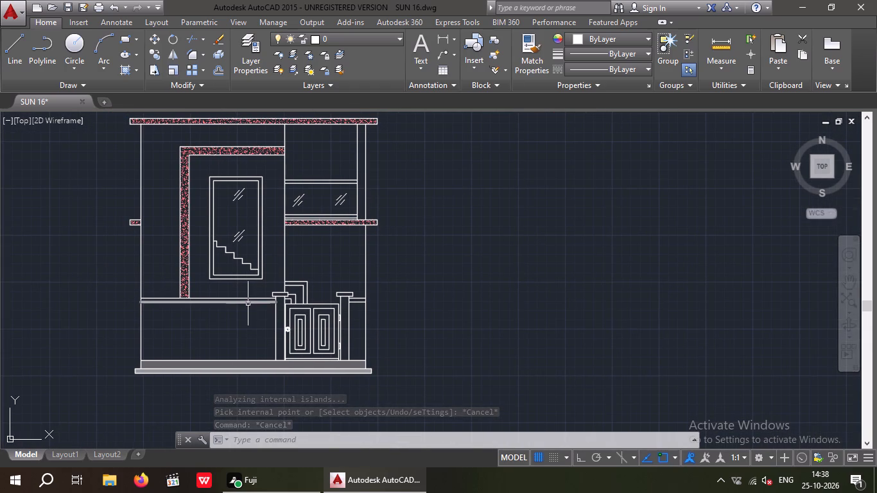
key(Escape)
key(Escape)
key(Escape)
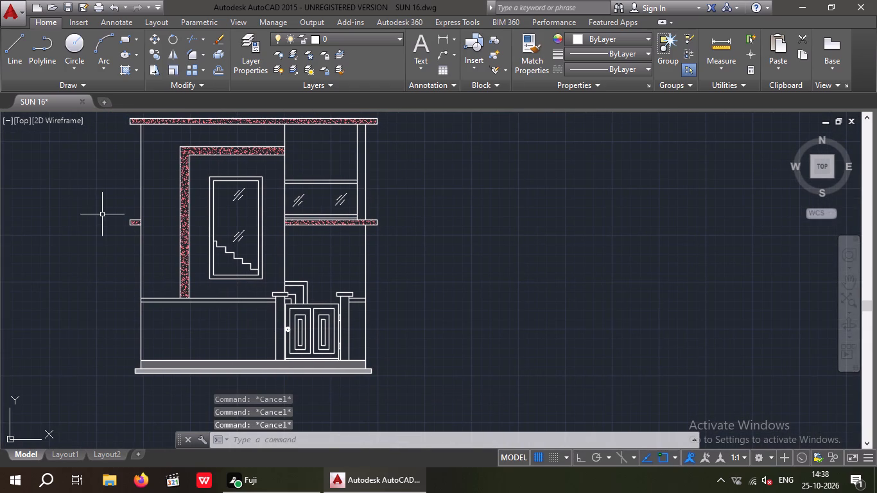
click(128, 70)
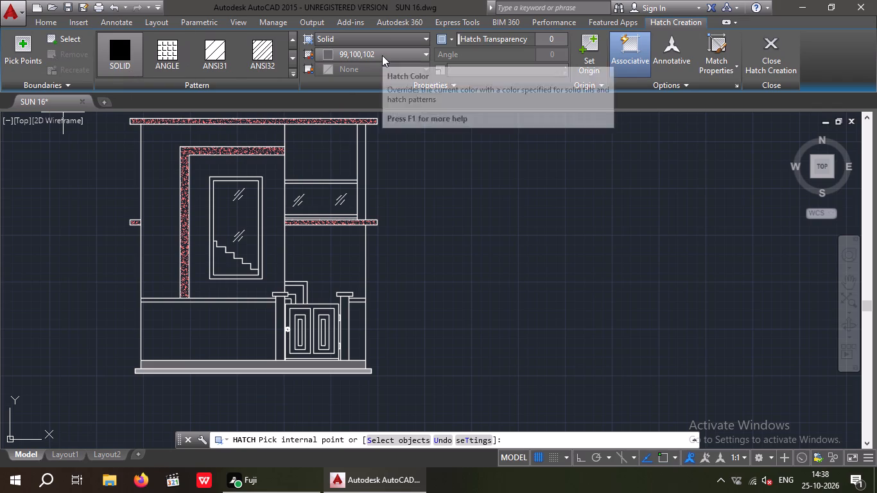
click(382, 55)
click(325, 125)
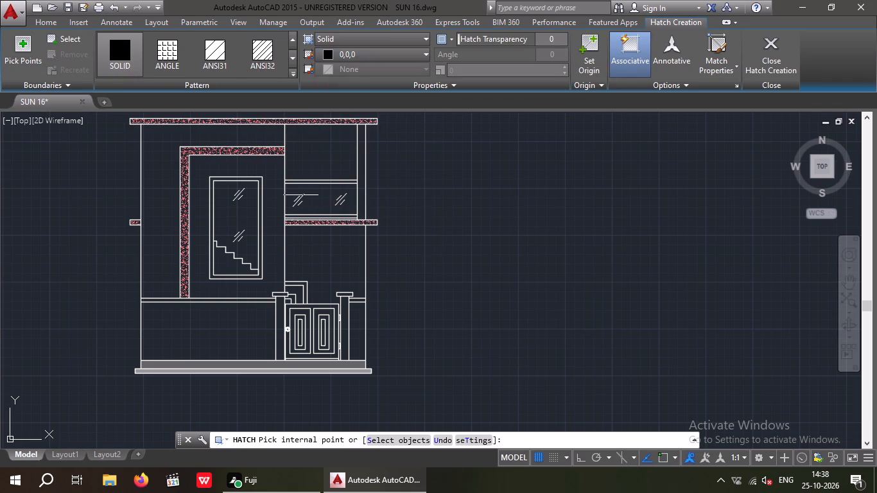
scroll(204, 180, up, 3)
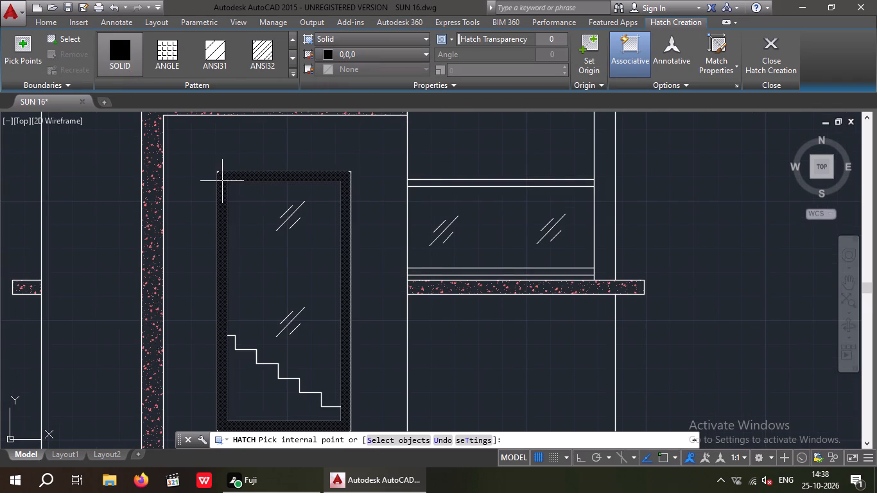
click(222, 181)
scroll(225, 181, down, 2)
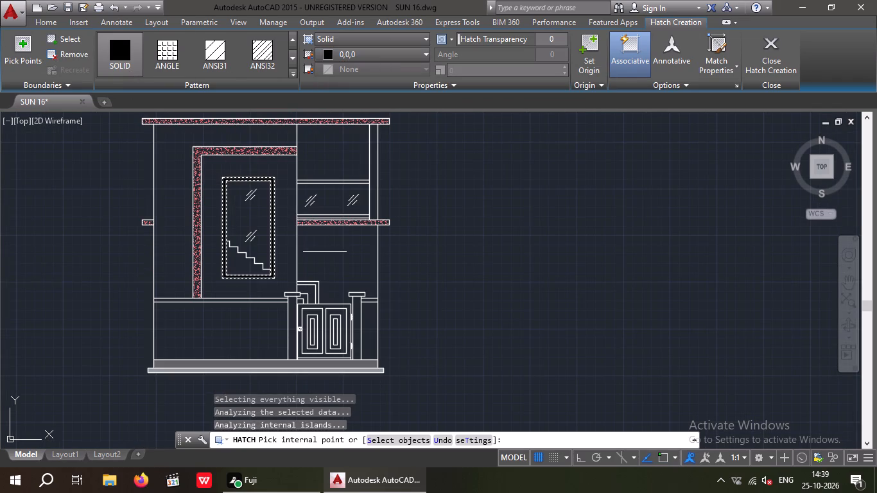
key(Escape)
key(Escape)
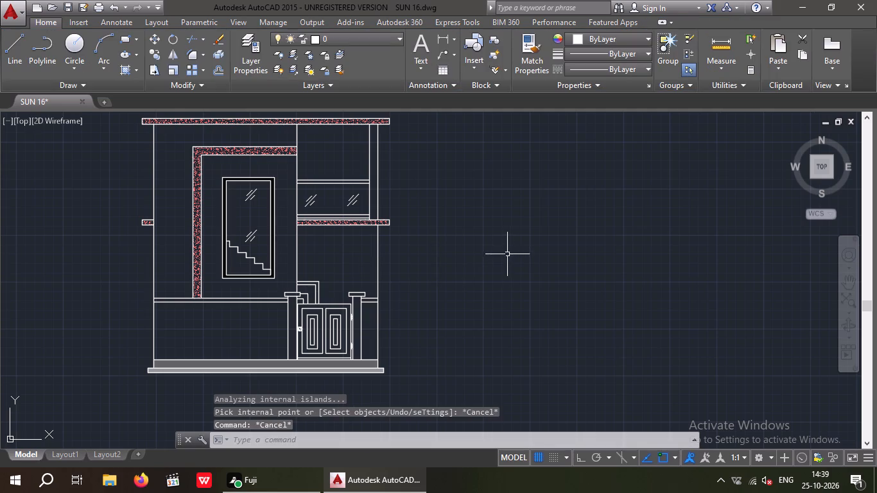
Fill the stair window's glass, both above and below the stepped line, with a solid hatch in colour 173,221,247.
click(123, 70)
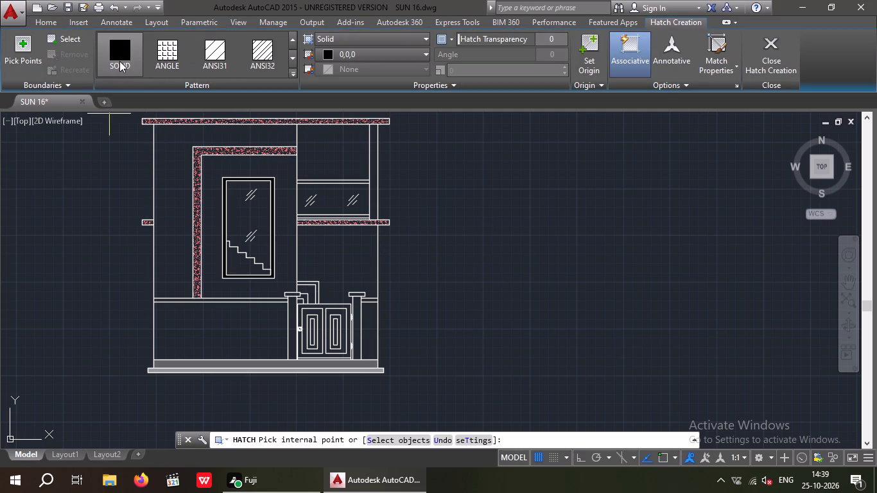
click(119, 61)
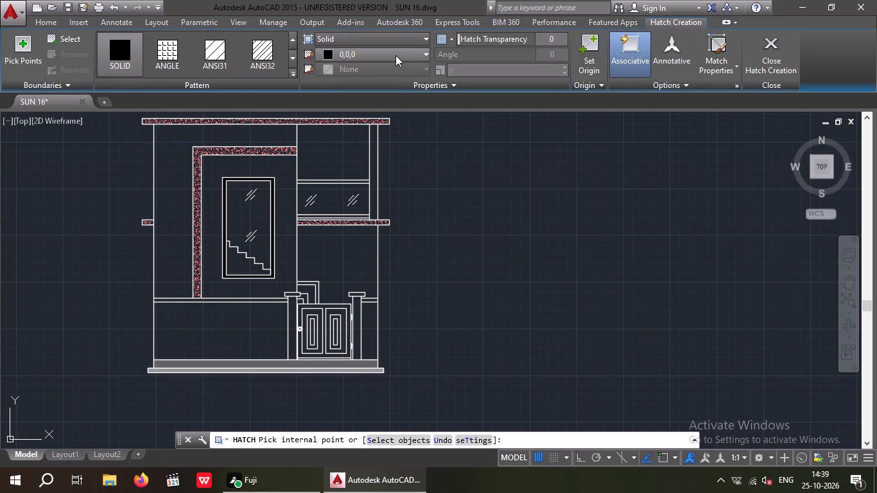
click(395, 55)
click(400, 175)
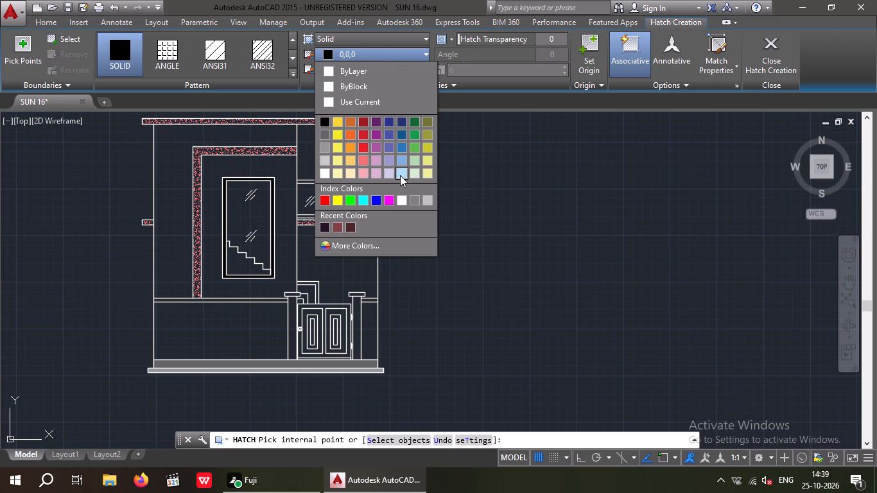
click(251, 217)
scroll(236, 264, up, 2)
click(239, 270)
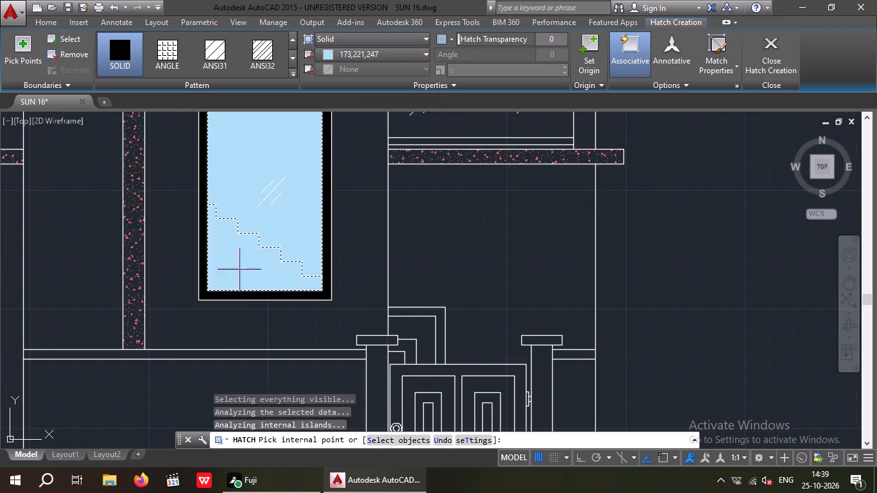
scroll(242, 257, down, 3)
scroll(299, 220, up, 4)
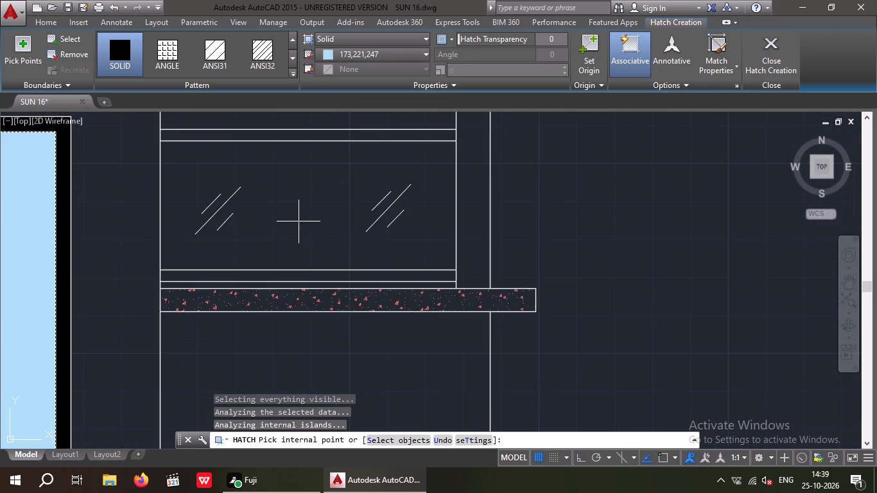
key(Escape)
scroll(524, 236, down, 3)
key(Escape)
key(Escape)
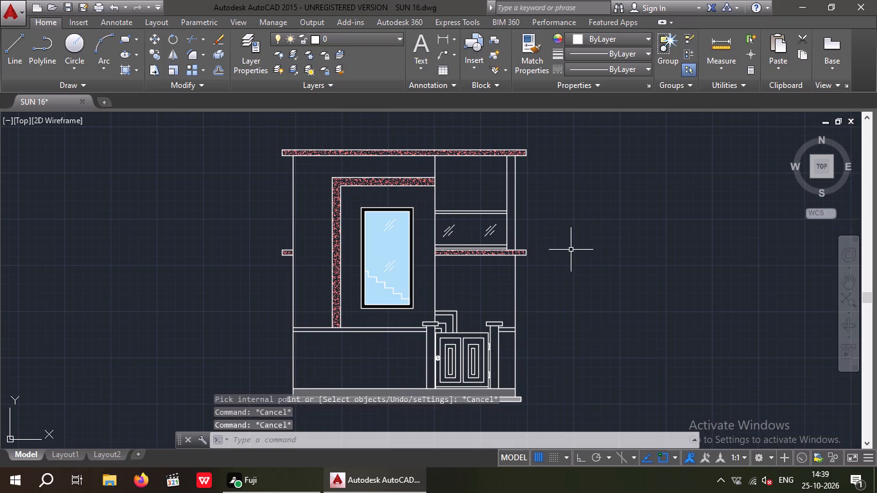
middle_drag(571, 250, 464, 292)
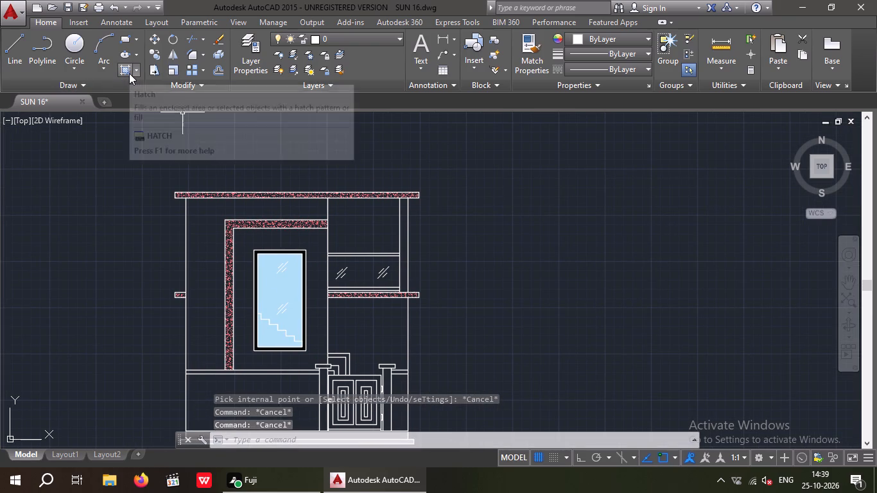
Fill the top and bottom rails of the upper-floor balcony railing with a solid hatch in colour 199,200,202.
click(136, 73)
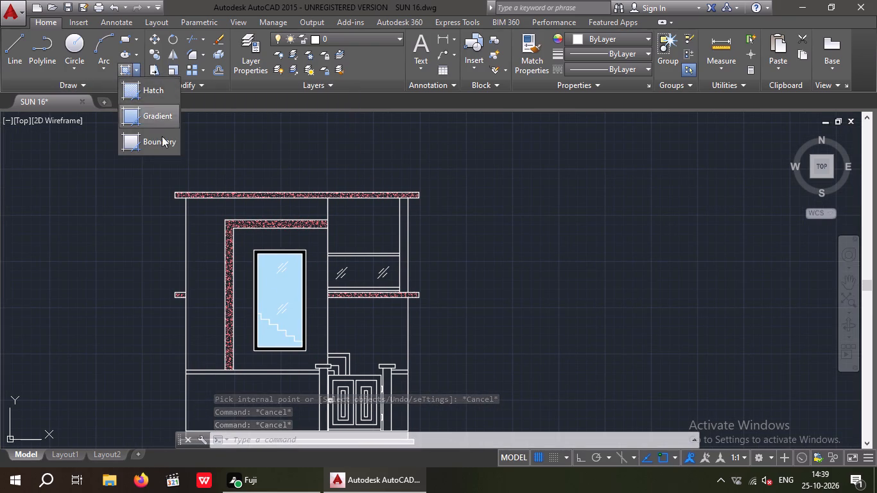
click(148, 96)
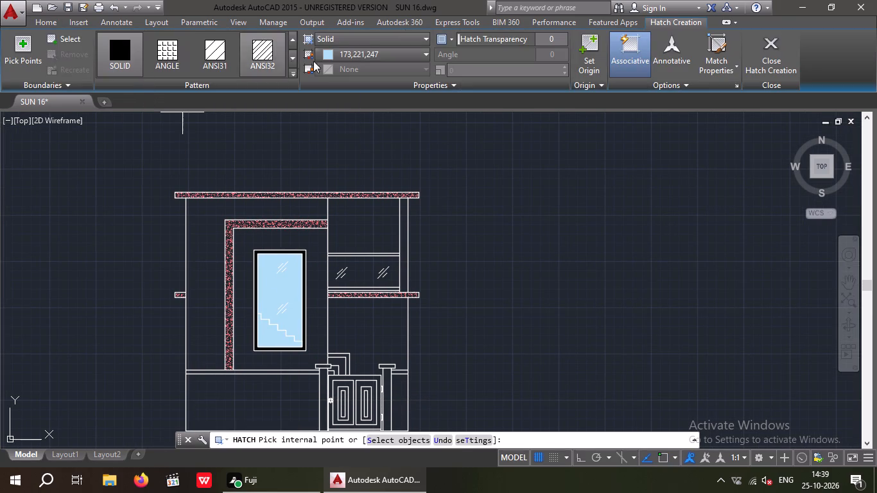
click(363, 56)
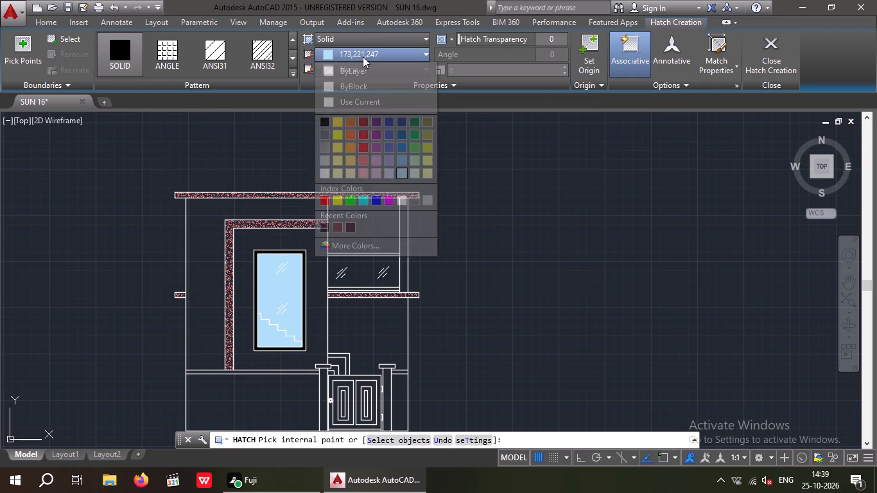
click(324, 162)
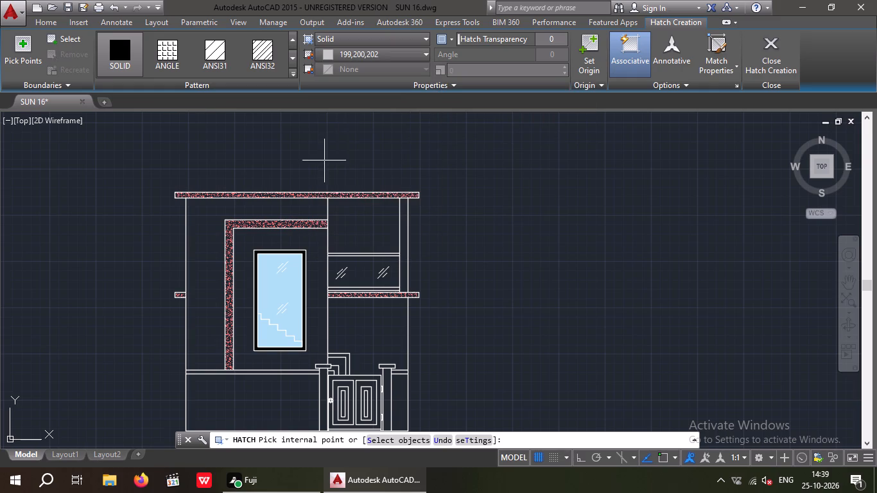
scroll(343, 259, up, 4)
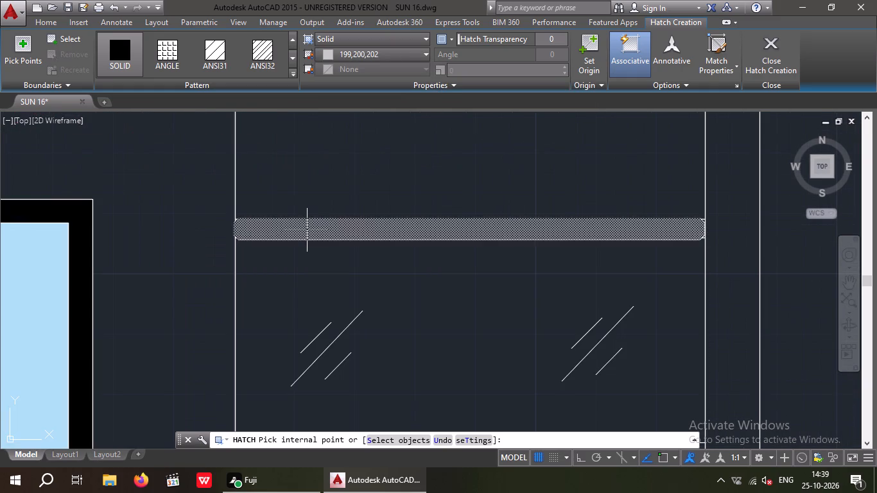
click(307, 230)
scroll(331, 200, down, 4)
scroll(338, 263, up, 4)
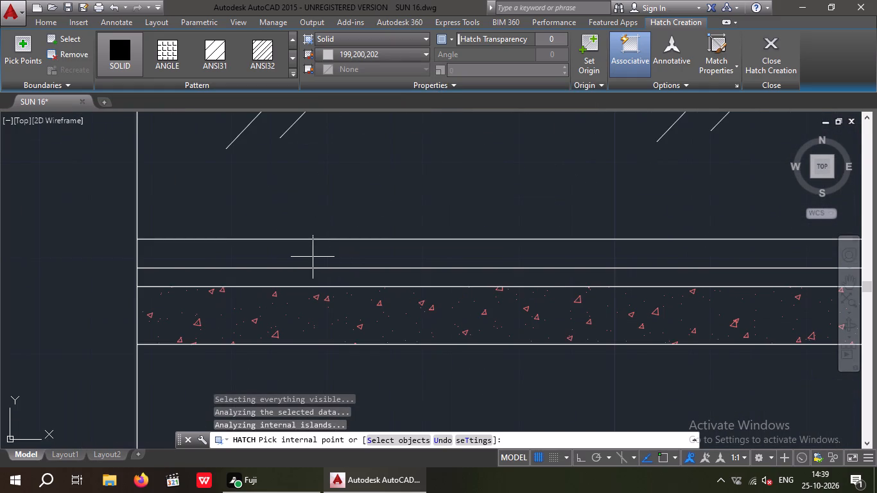
click(312, 254)
scroll(314, 250, down, 4)
middle_drag(489, 289, 449, 271)
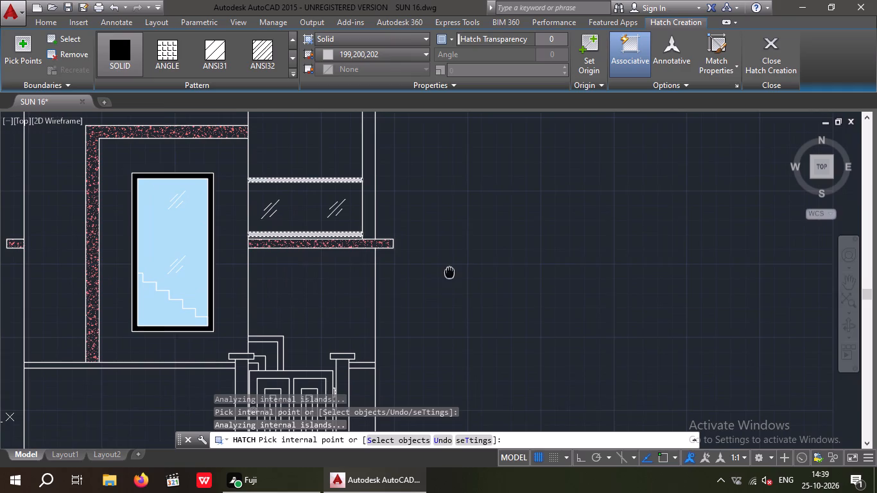
middle_drag(449, 271, 446, 270)
key(Escape)
key(Escape)
Fill the balcony railing's glass panel between the two rails with a solid hatch in colour 173,221,247.
middle_drag(430, 292, 418, 302)
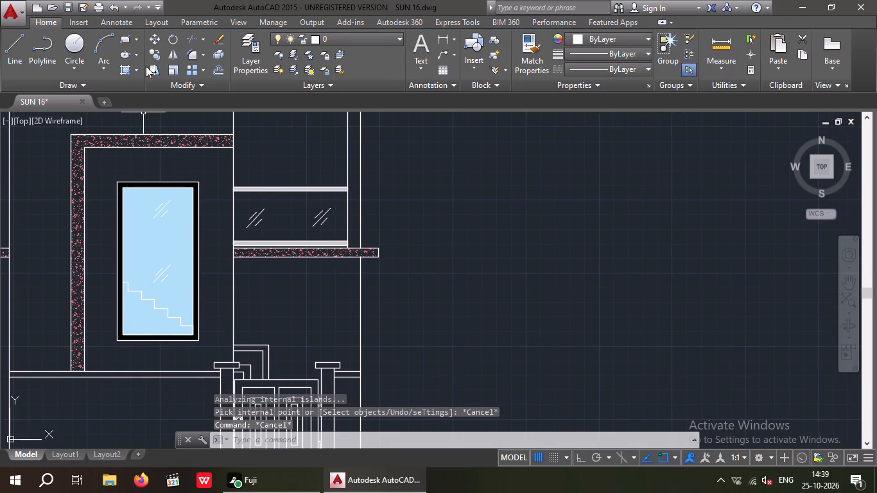
click(128, 71)
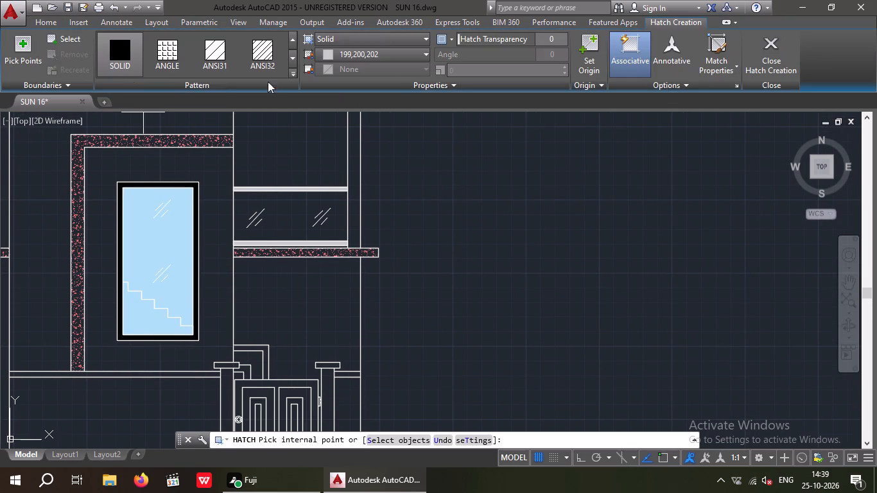
click(392, 52)
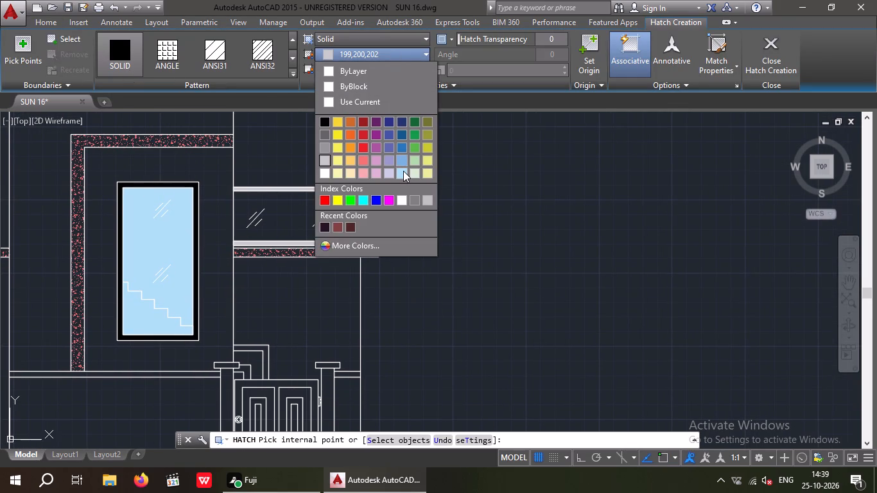
click(403, 171)
click(292, 212)
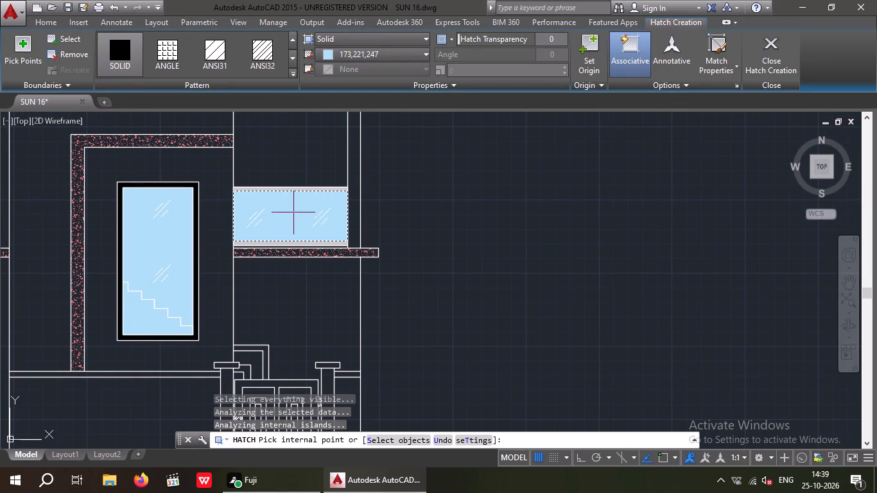
key(Escape)
scroll(423, 204, down, 1)
middle_drag(423, 210, 405, 230)
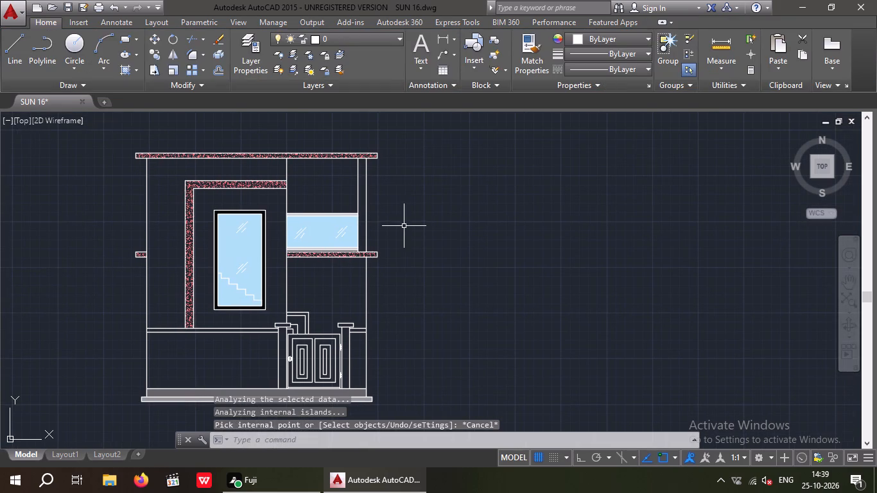
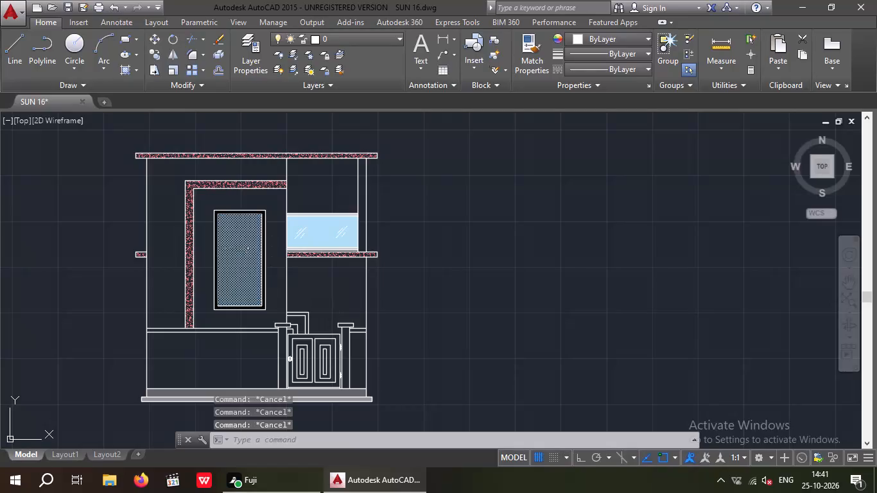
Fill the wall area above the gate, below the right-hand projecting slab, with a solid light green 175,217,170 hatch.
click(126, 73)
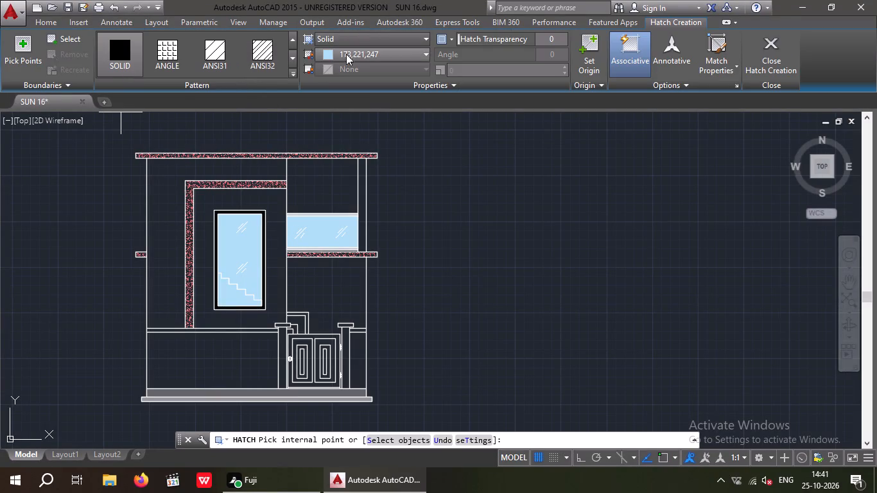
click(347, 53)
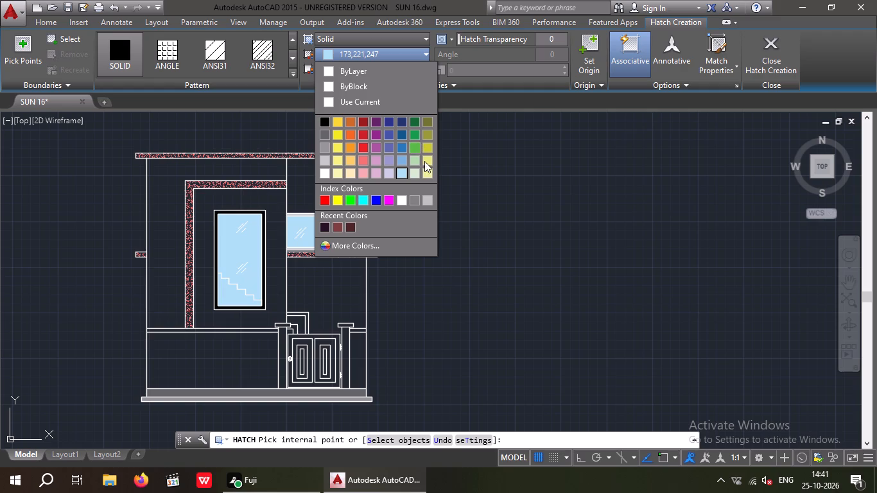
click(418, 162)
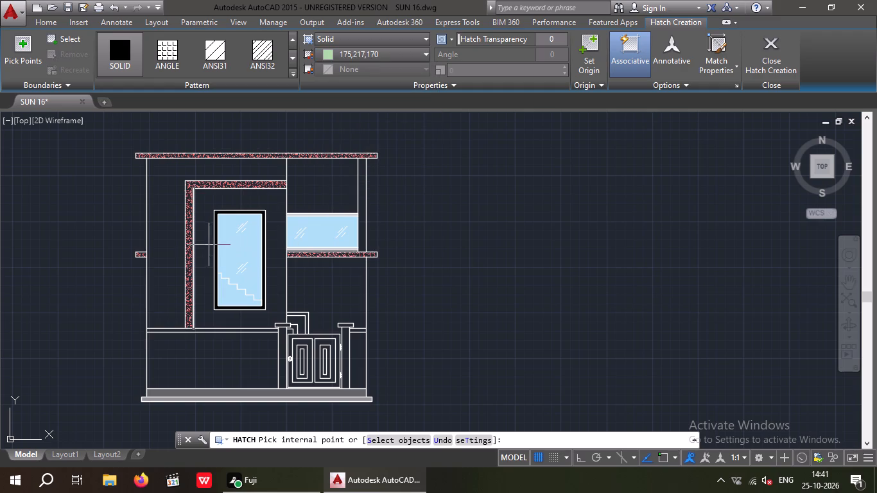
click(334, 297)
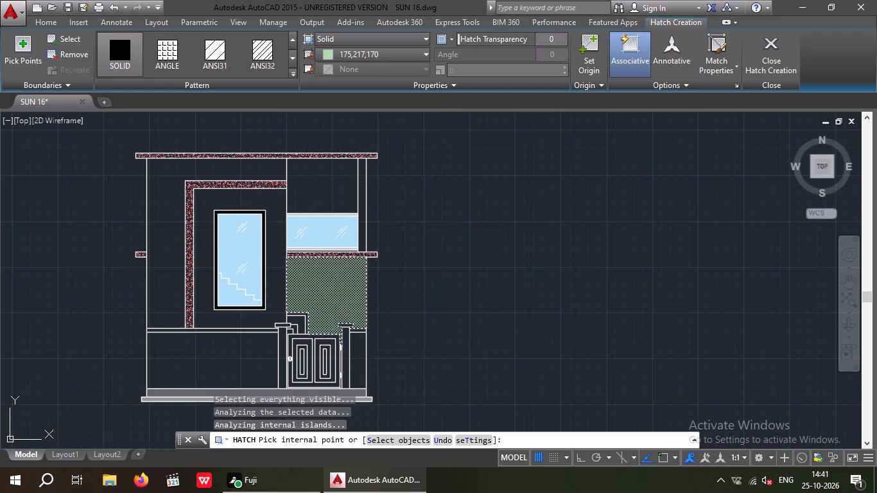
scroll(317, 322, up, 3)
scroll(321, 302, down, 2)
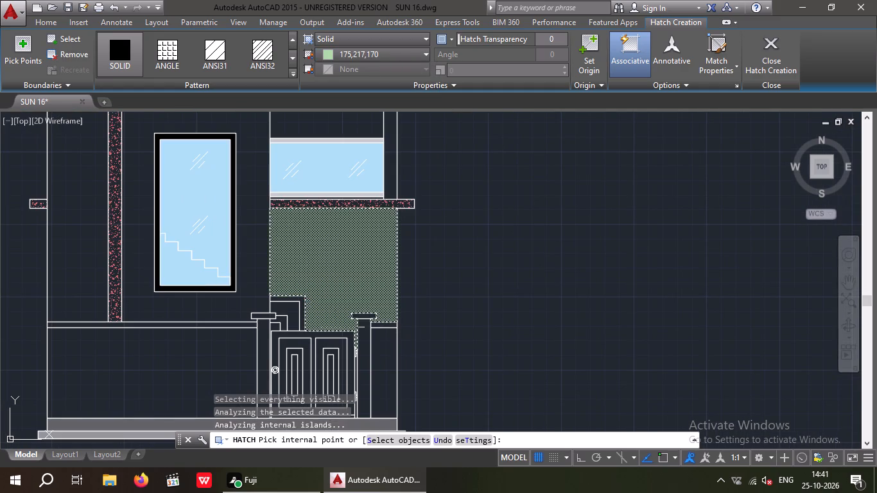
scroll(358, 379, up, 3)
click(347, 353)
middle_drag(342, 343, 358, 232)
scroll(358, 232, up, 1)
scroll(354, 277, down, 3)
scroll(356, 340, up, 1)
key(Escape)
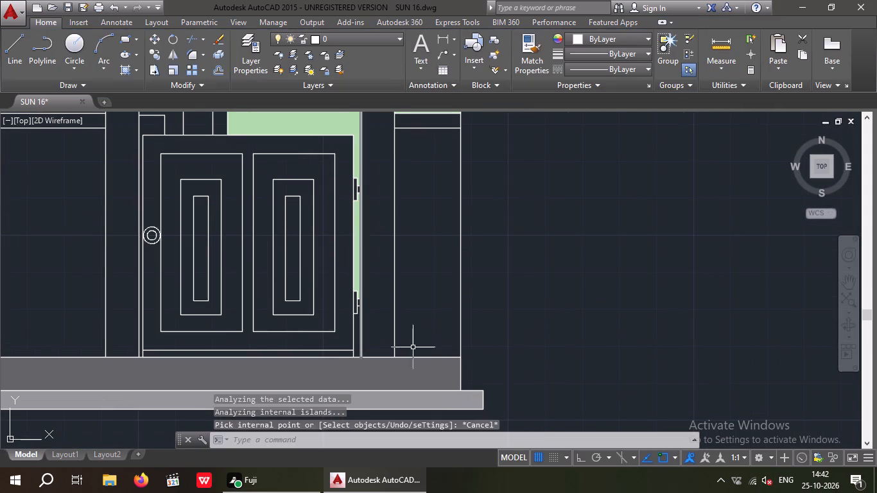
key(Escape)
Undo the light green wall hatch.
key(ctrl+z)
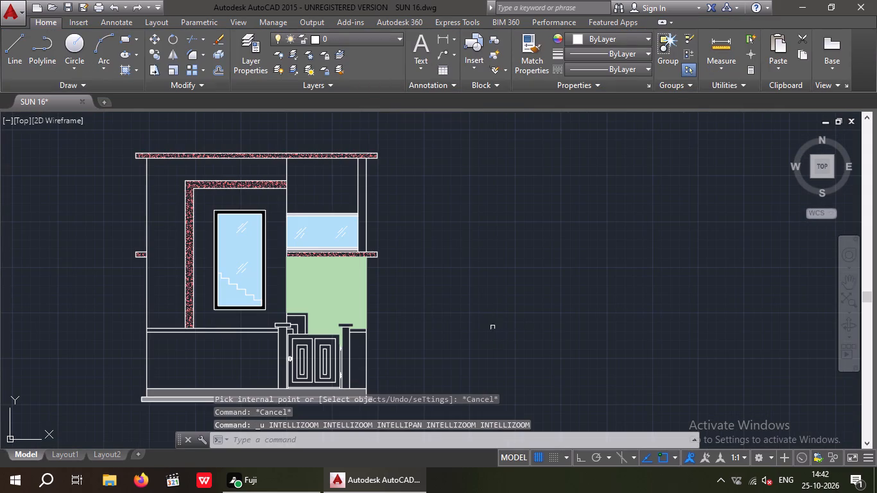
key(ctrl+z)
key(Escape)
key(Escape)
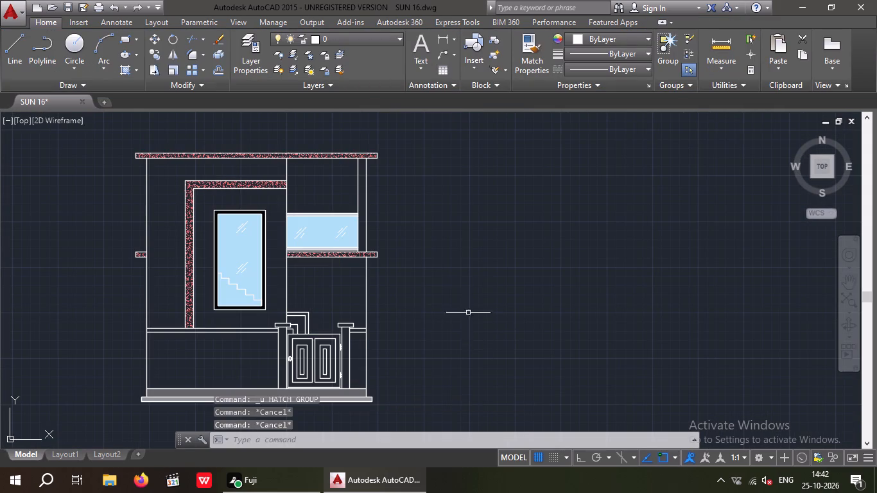
Fill the outer and inner L-shaped bands above the gate's left half with a solid hatch in colour 17.
click(124, 71)
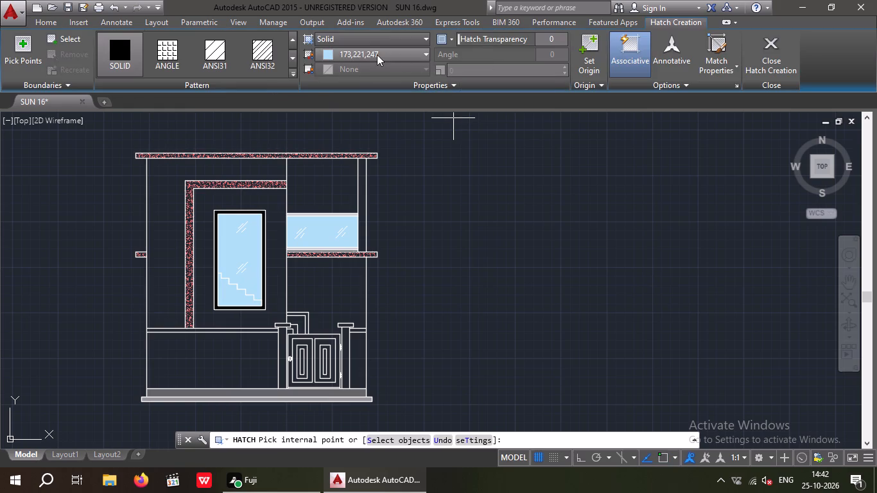
click(377, 55)
drag(351, 227, 356, 235)
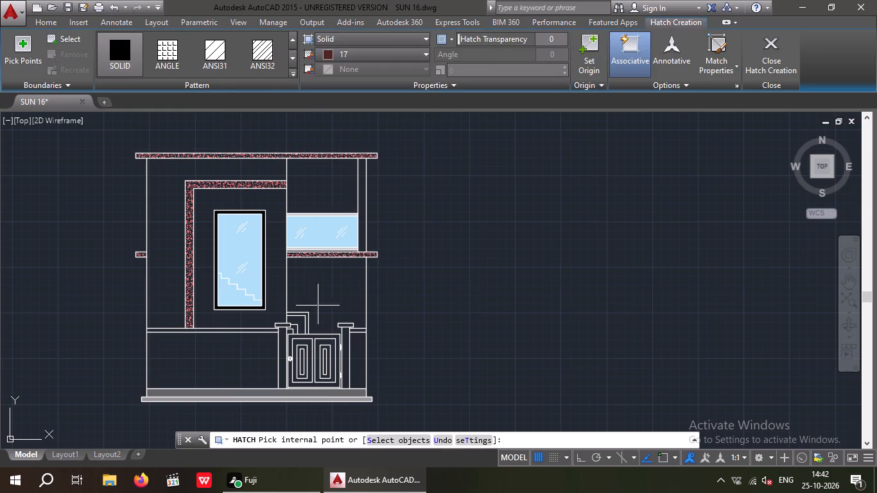
scroll(300, 321, up, 4)
click(313, 284)
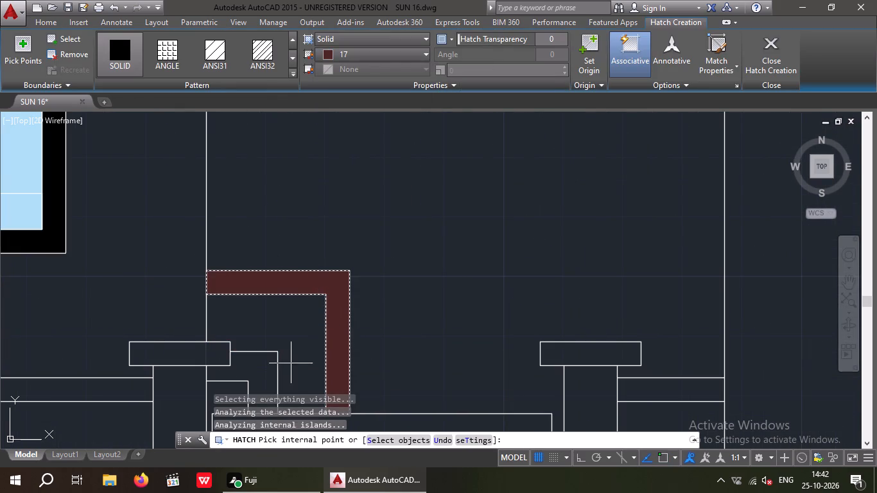
click(266, 374)
middle_drag(392, 288, 403, 245)
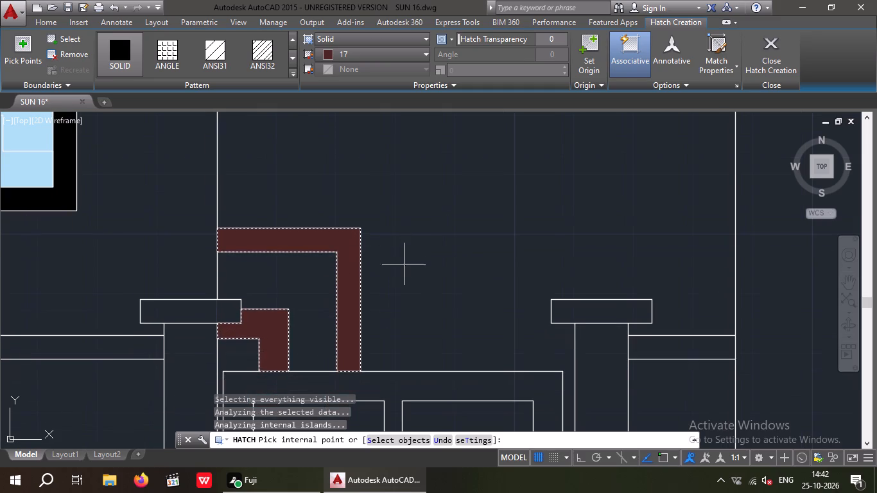
key(Escape)
key(Escape)
Fill the two areas enclosed by the L-shaped bands above the gate with a solid hatch in colour 15.
click(125, 66)
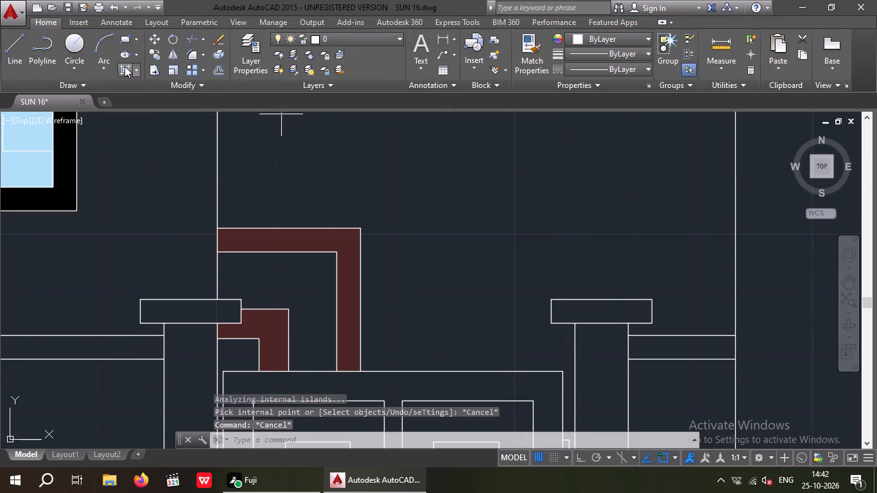
click(350, 53)
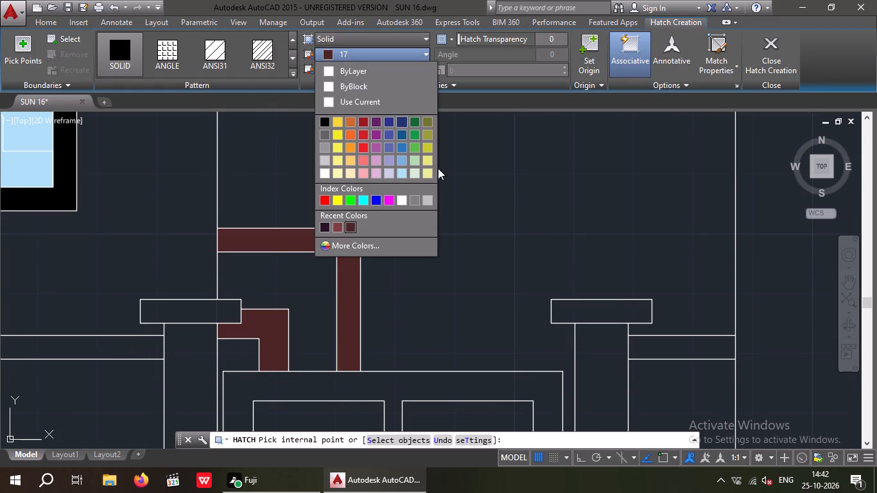
click(336, 229)
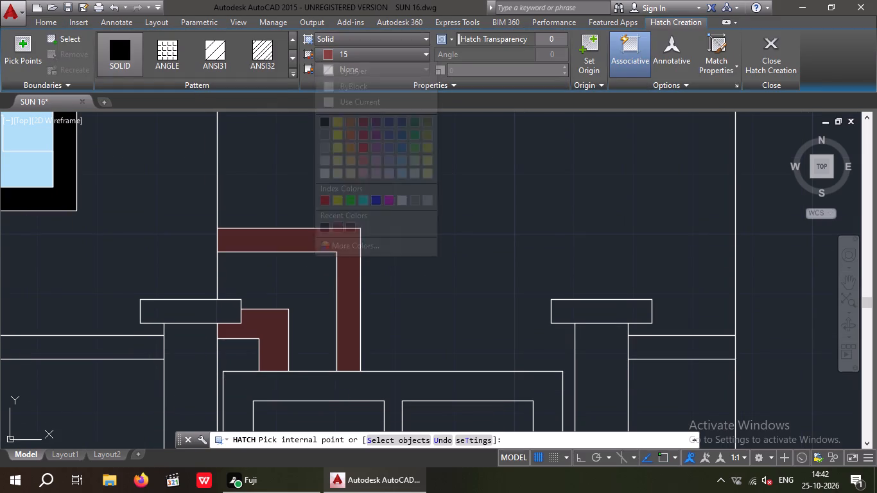
click(315, 283)
click(241, 359)
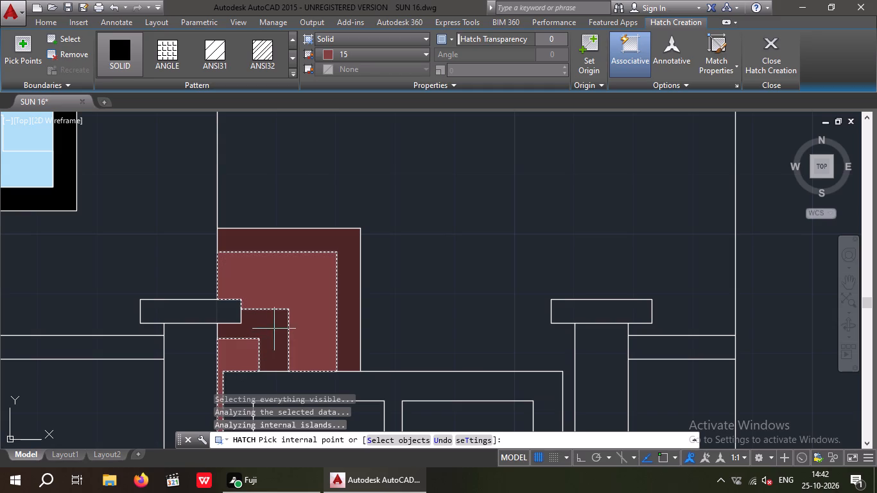
middle_drag(397, 265, 412, 158)
scroll(407, 206, down, 1)
middle_drag(408, 212, 408, 153)
scroll(408, 154, down, 1)
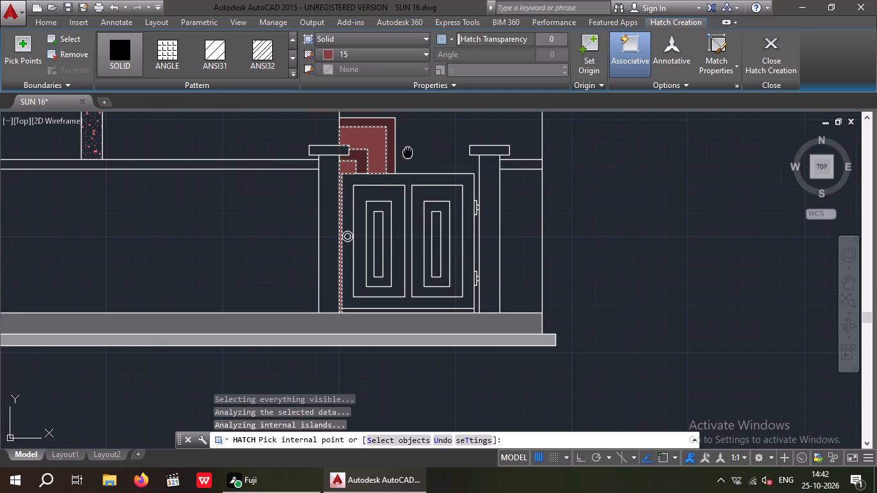
key(Escape)
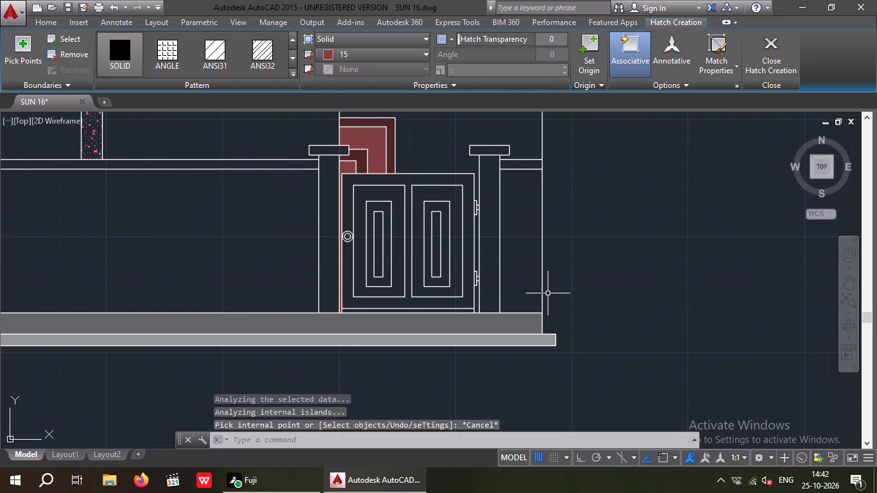
key(Escape)
Fill the gate's outer frame around its two panels with a solid black 0,0,0 hatch.
middle_drag(609, 293, 544, 324)
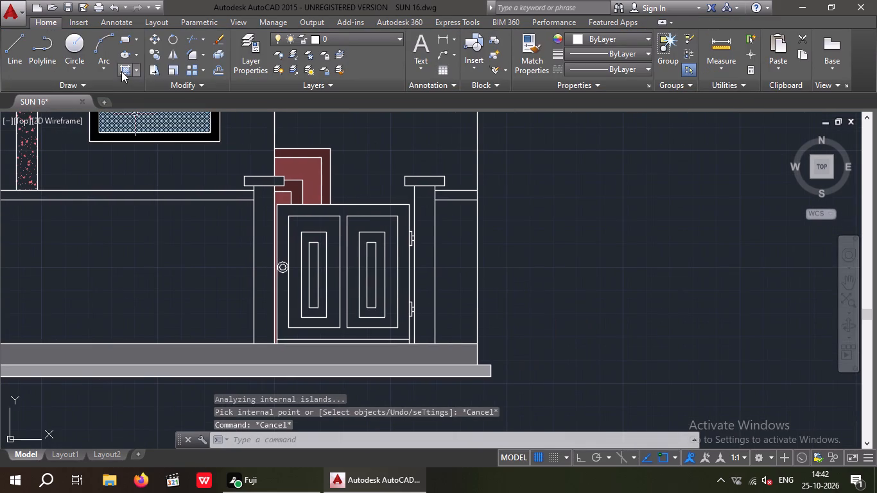
click(121, 71)
click(351, 55)
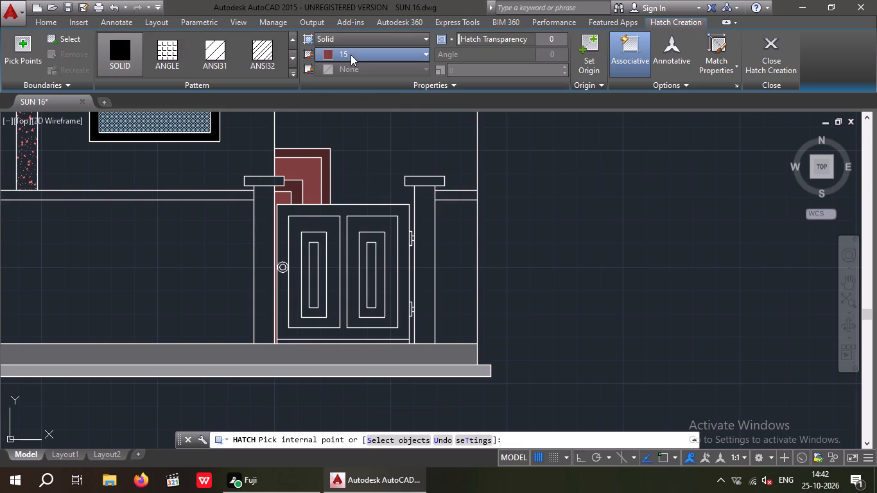
click(322, 121)
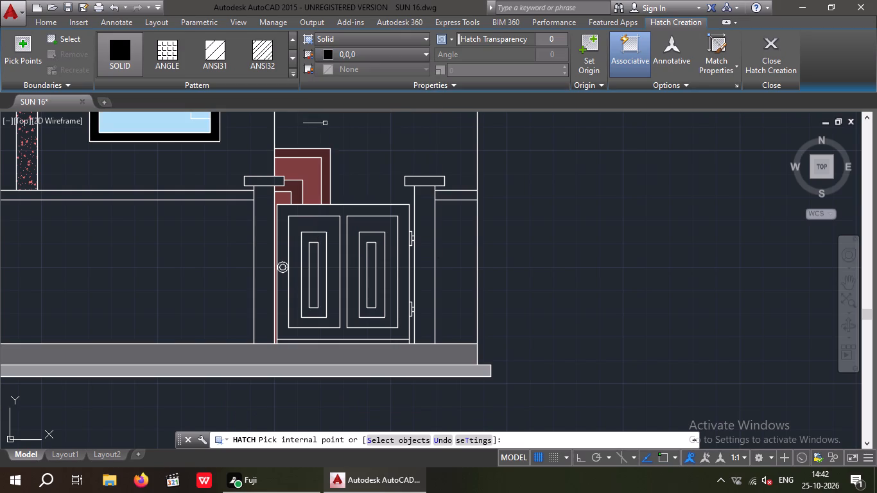
scroll(291, 225, up, 3)
click(257, 210)
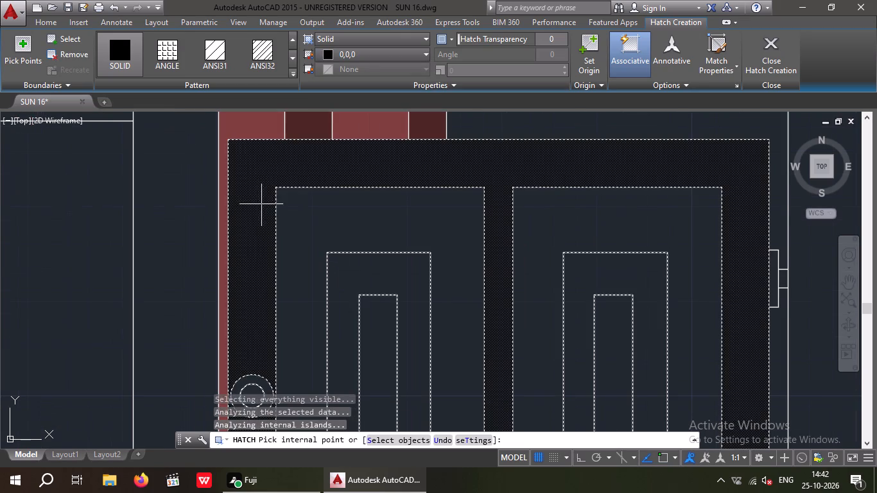
scroll(271, 190, down, 2)
scroll(378, 227, down, 1)
scroll(345, 244, up, 2)
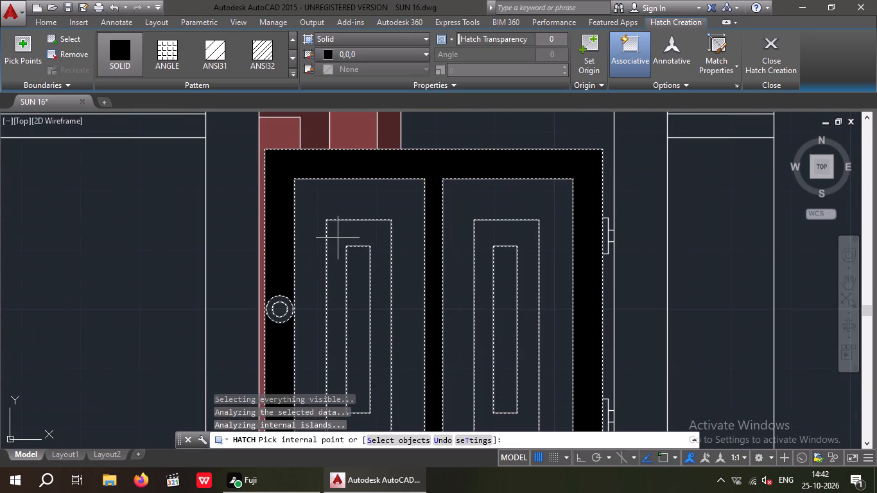
click(338, 238)
scroll(342, 232, down, 2)
key(Escape)
key(Escape)
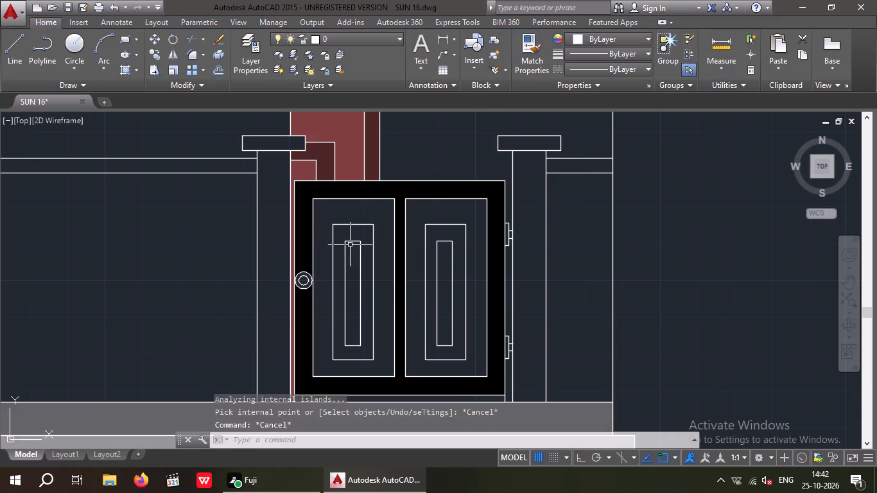
key(Escape)
key(Escape)
key(Escape)
key(Escape)
key(Escape)
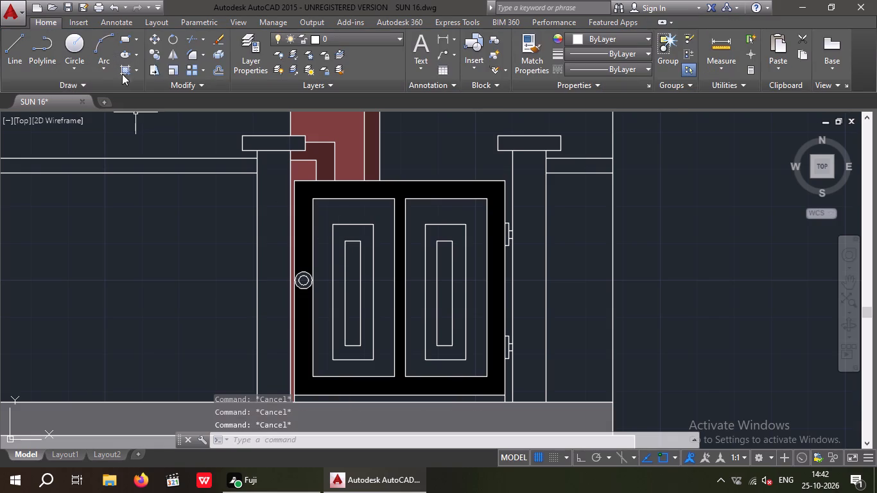
Fill the inner rectangular ring of both gate panels with the solid black 0,0,0 hatch.
click(125, 71)
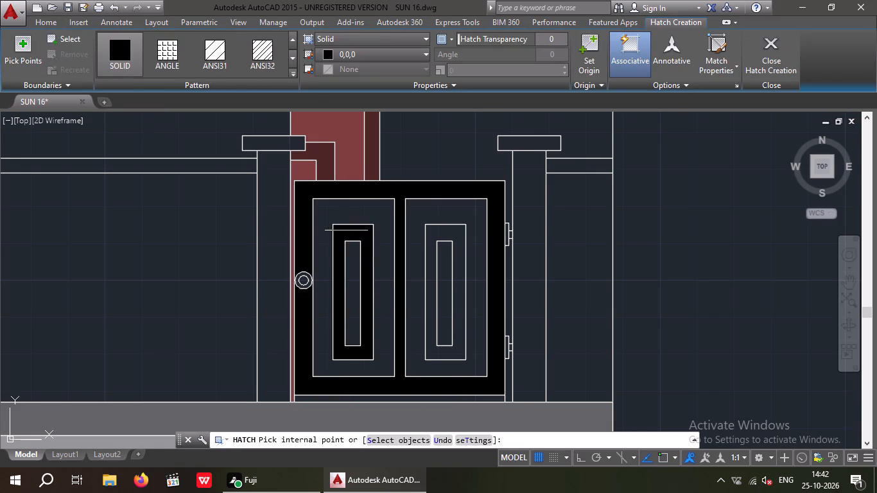
click(345, 231)
click(442, 236)
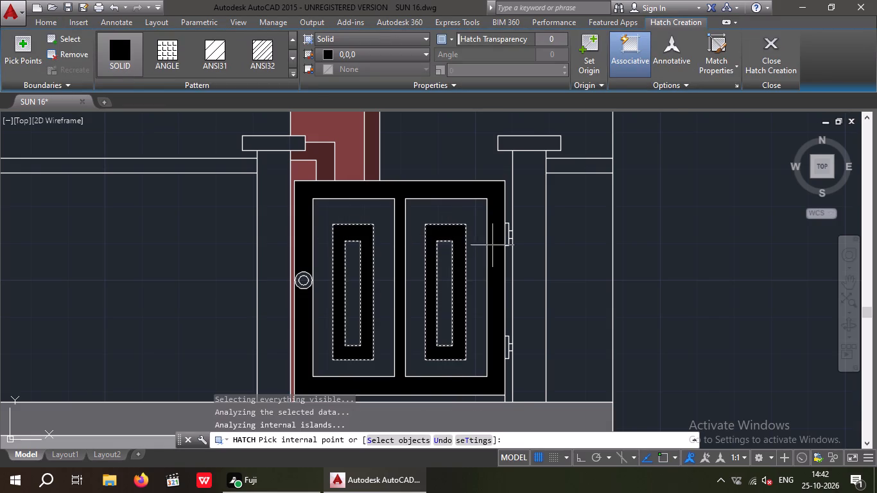
Fill both parts of the upper and lower gate hinges with the same solid black hatch.
scroll(509, 240, up, 4)
click(516, 204)
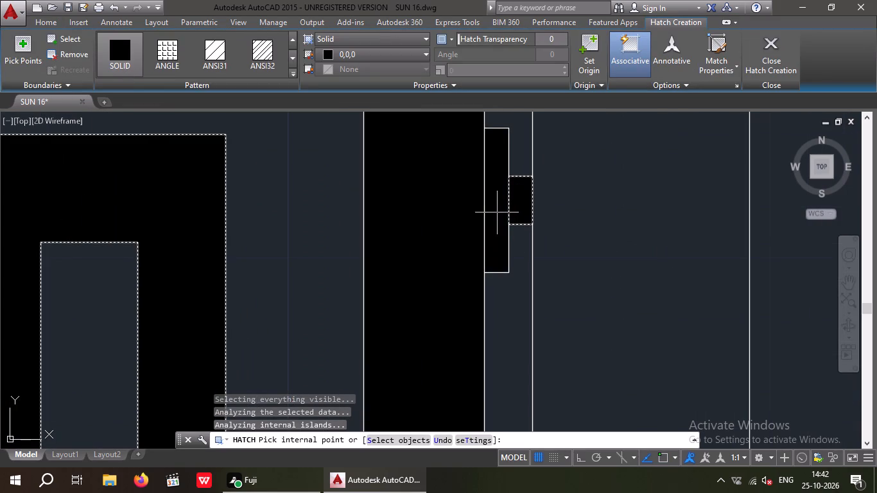
click(497, 212)
scroll(492, 182, down, 4)
scroll(510, 318, up, 4)
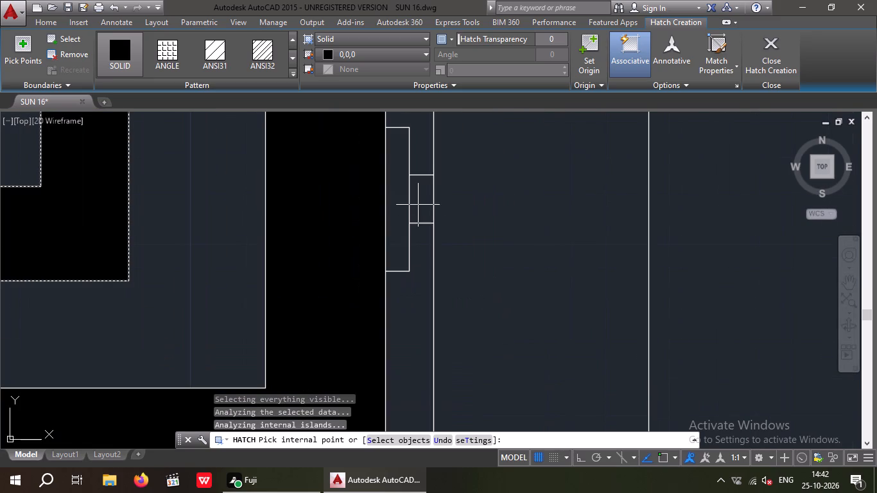
click(418, 205)
click(402, 211)
scroll(402, 211, down, 4)
key(Escape)
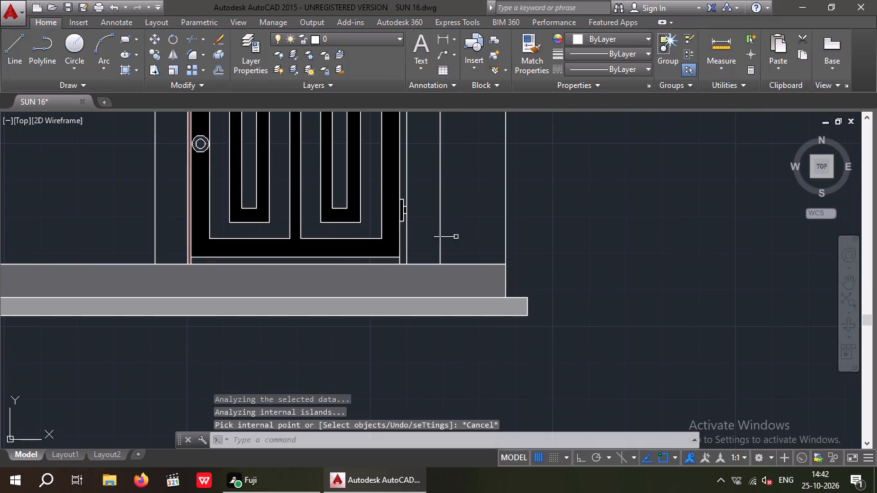
middle_drag(449, 277, 435, 325)
scroll(435, 286, down, 1)
middle_drag(433, 294, 430, 338)
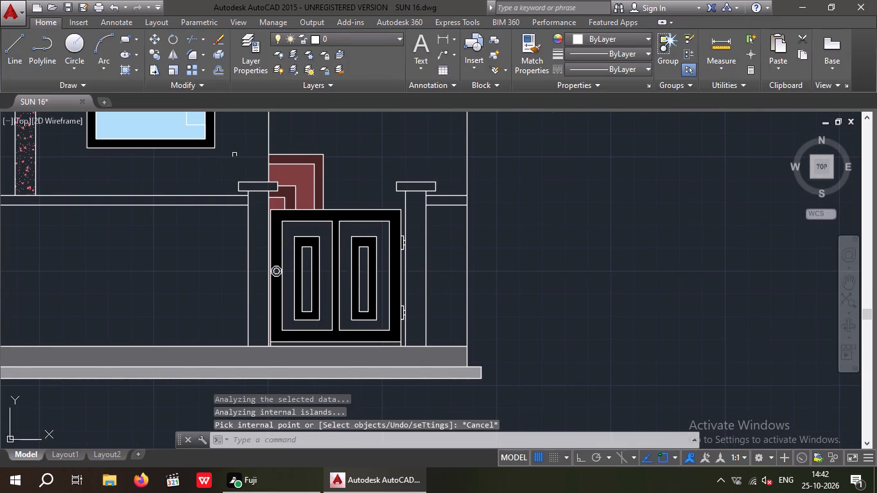
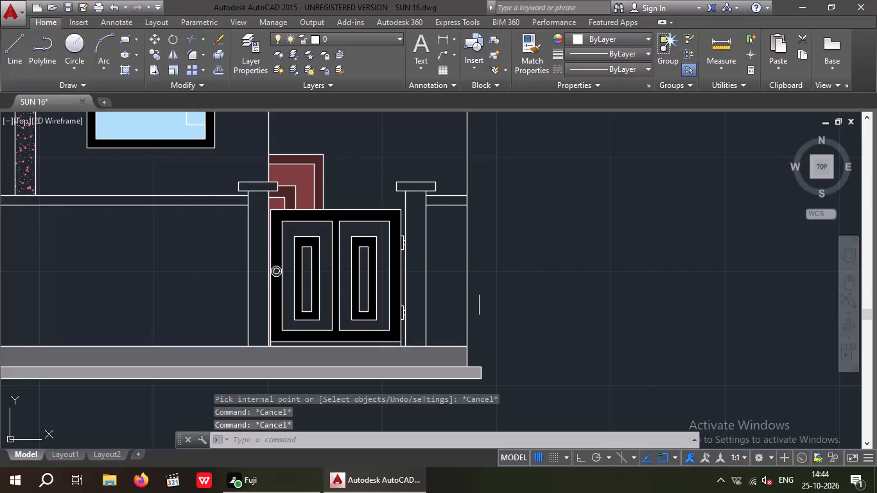
Fill the area between the black outer frame and black inner ring of both gate panels with a solid 199,200,202 hatch.
click(121, 73)
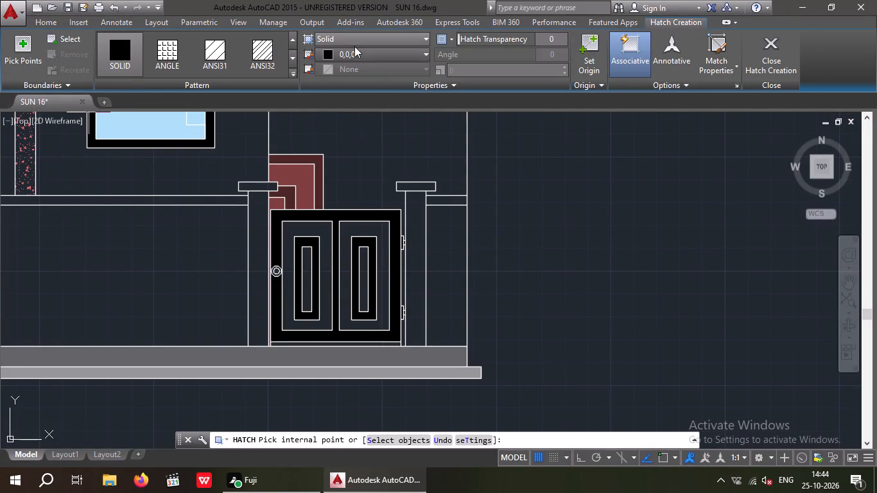
click(354, 50)
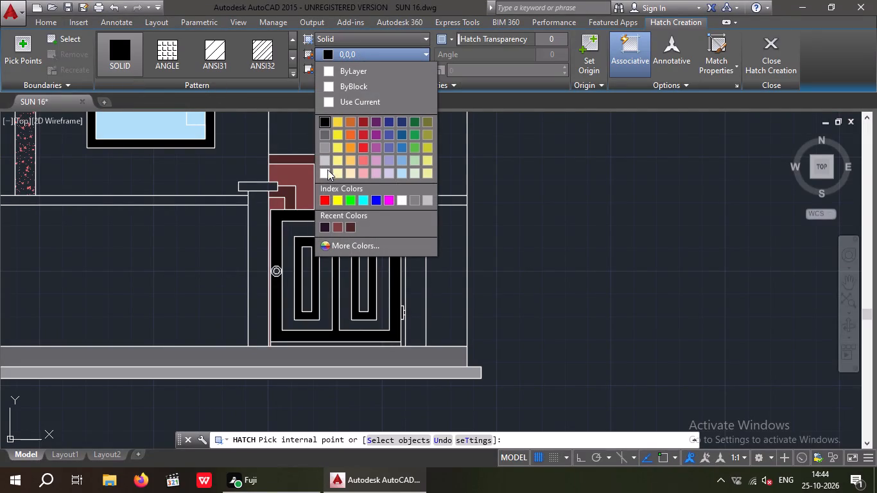
click(324, 160)
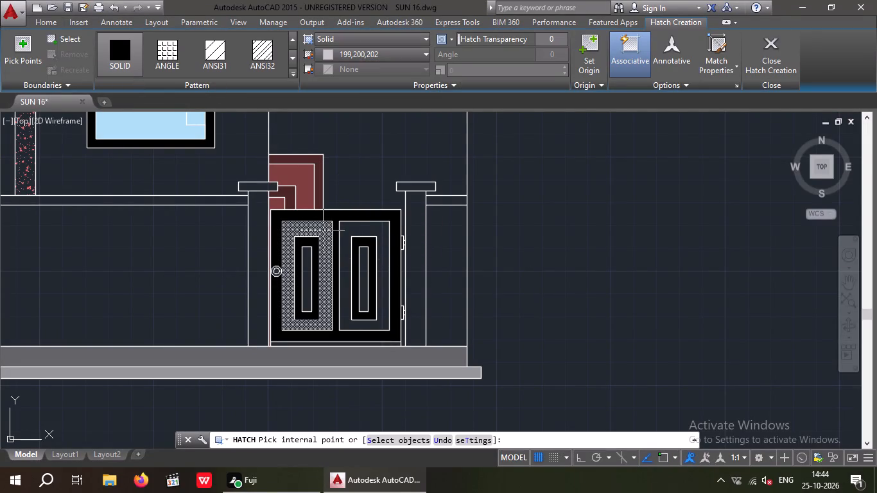
click(323, 230)
click(353, 230)
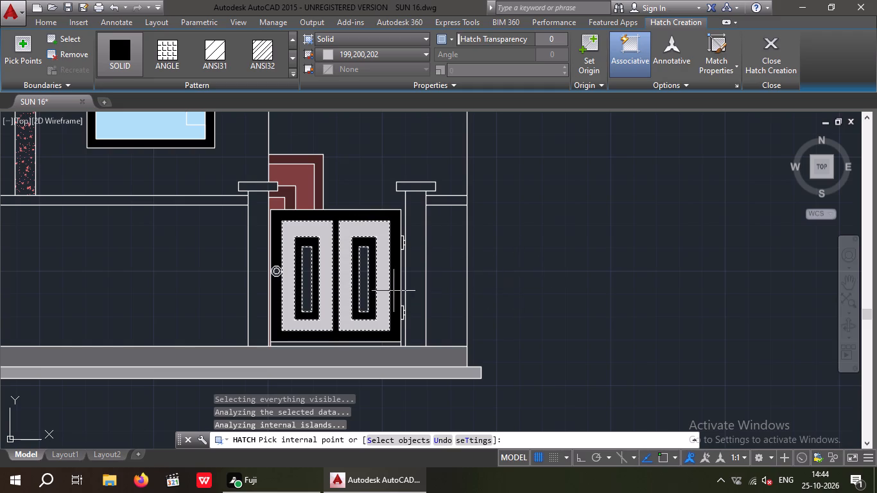
key(Escape)
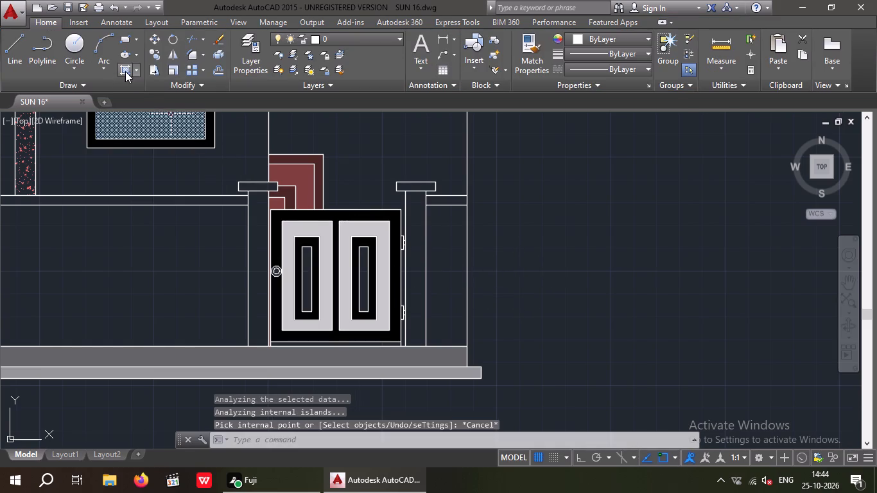
Fill the narrow centre rectangle of both gate panels with a solid hatch in grey 147,149,152.
click(125, 71)
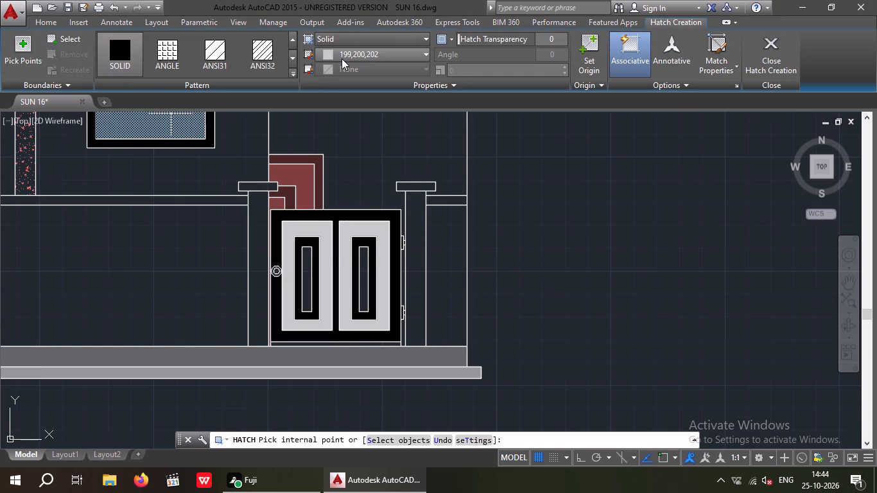
click(342, 58)
click(320, 148)
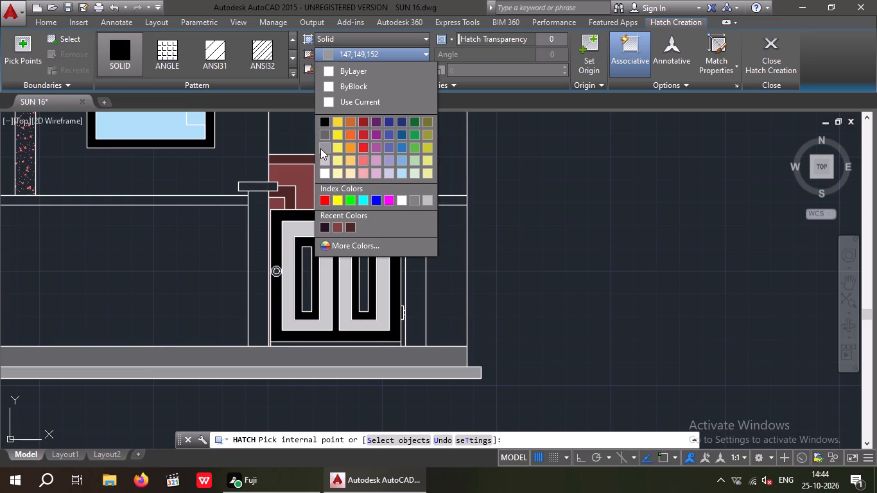
click(306, 270)
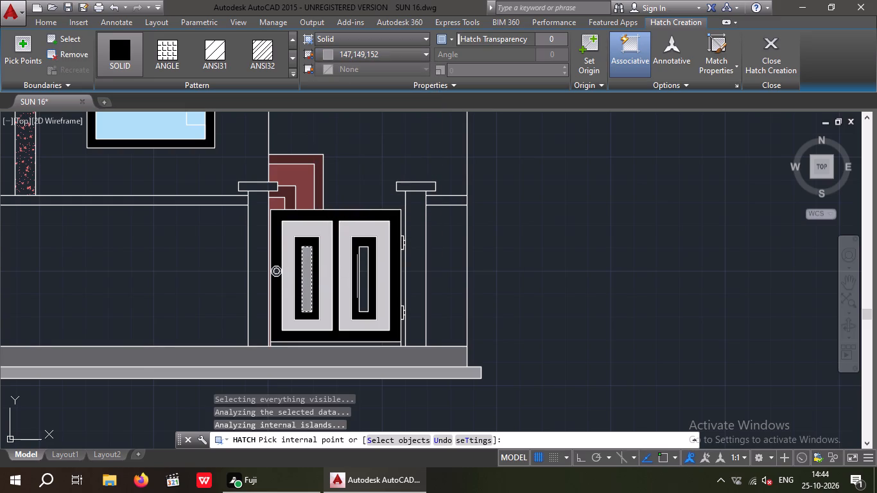
click(363, 273)
key(Escape)
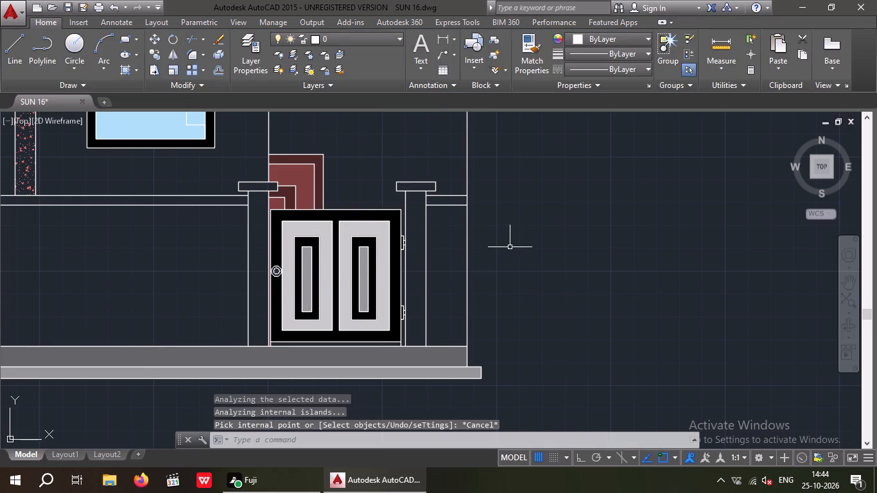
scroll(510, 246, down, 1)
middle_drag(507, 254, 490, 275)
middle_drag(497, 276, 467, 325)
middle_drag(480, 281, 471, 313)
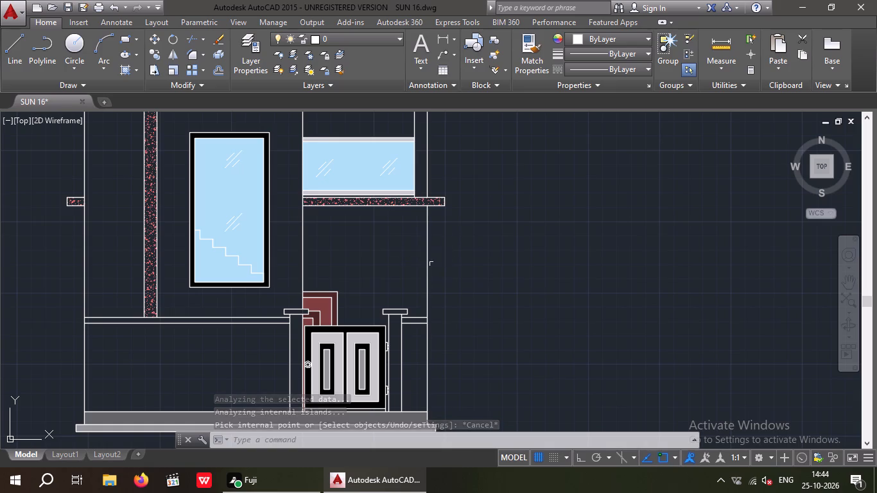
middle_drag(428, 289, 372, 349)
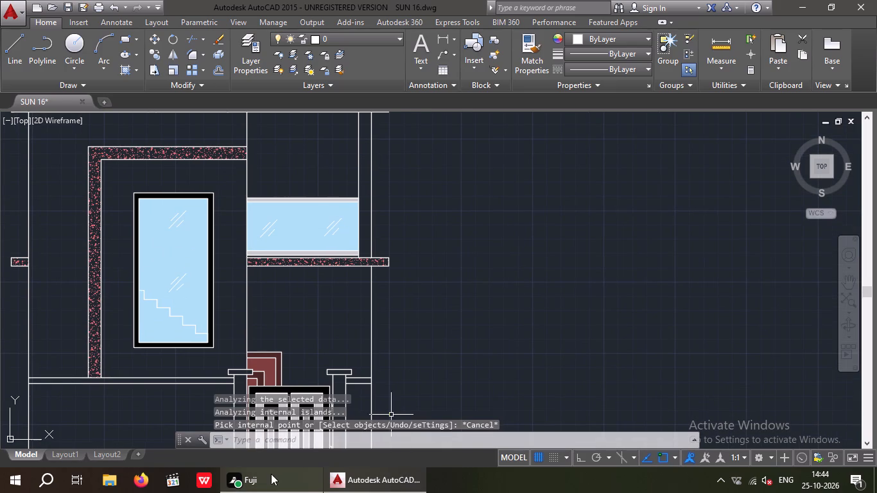
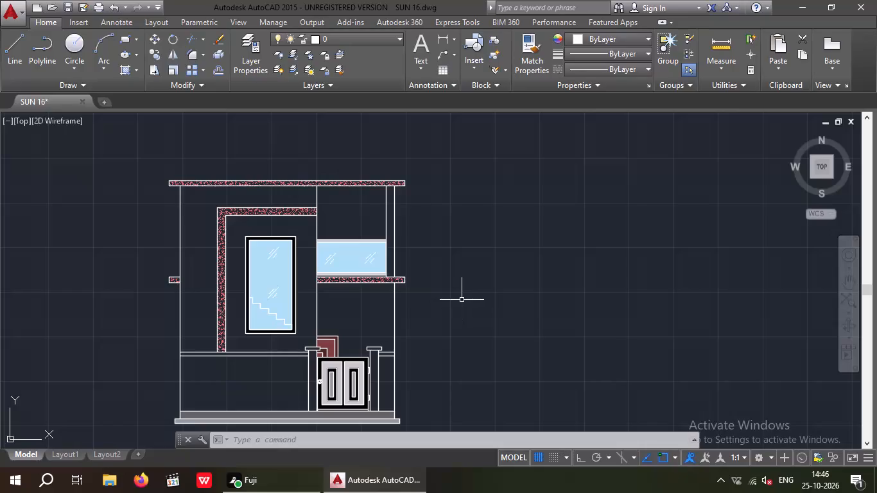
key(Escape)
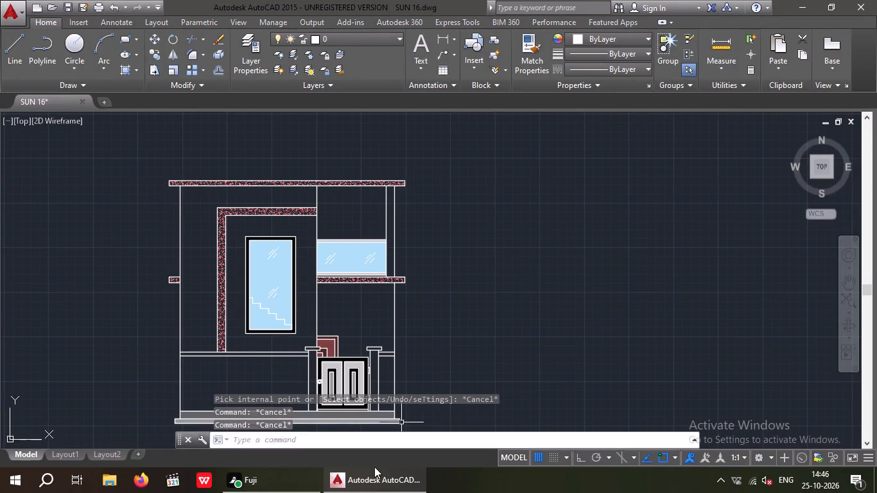
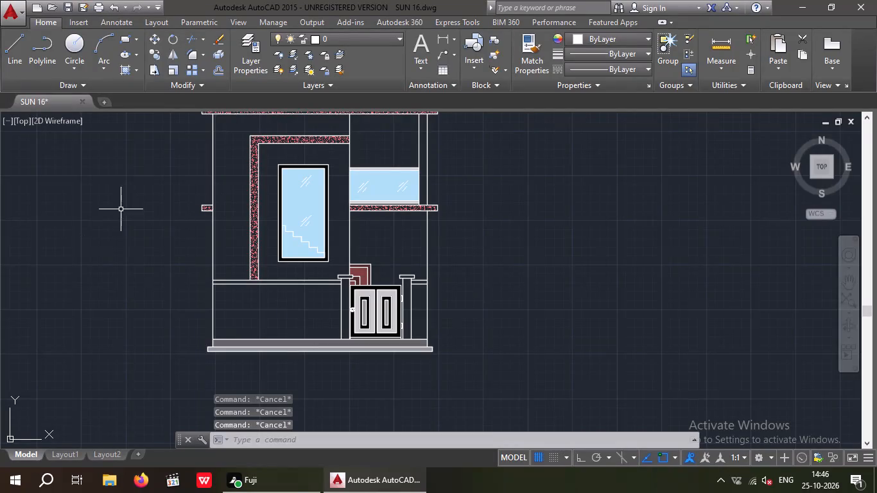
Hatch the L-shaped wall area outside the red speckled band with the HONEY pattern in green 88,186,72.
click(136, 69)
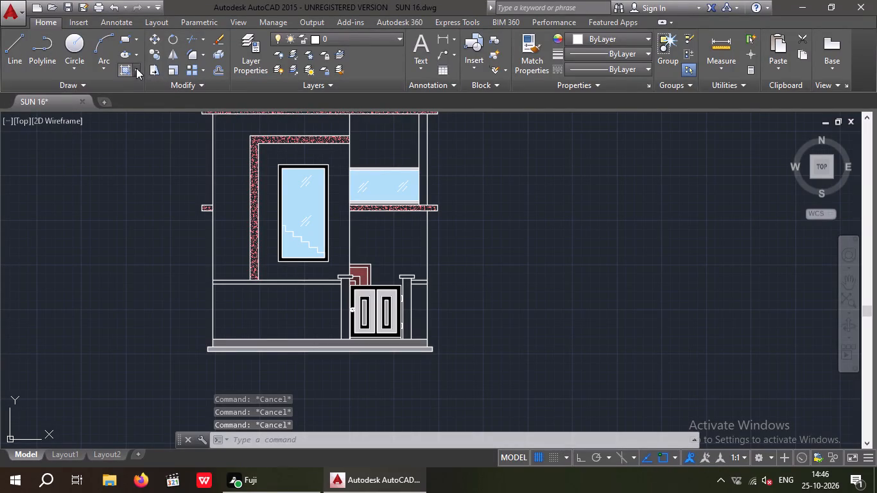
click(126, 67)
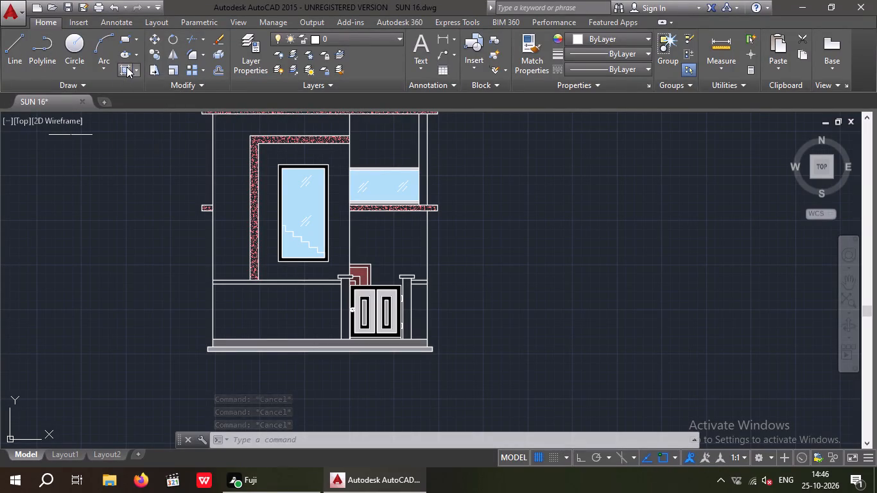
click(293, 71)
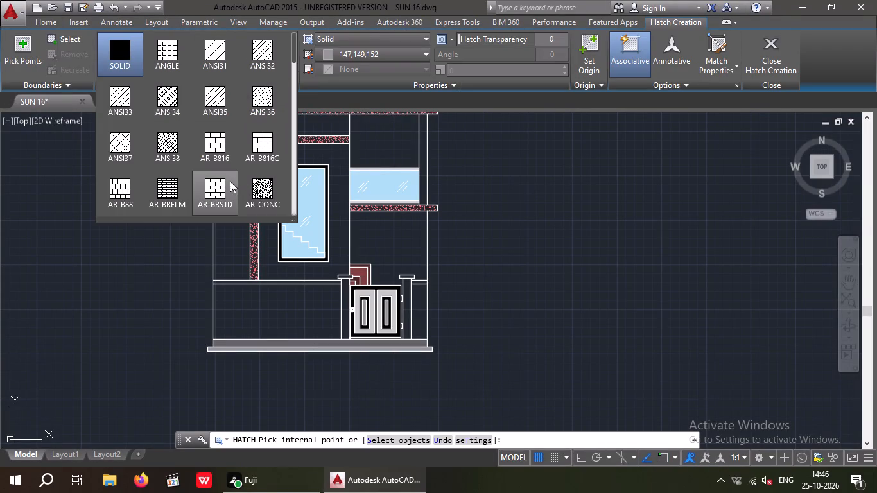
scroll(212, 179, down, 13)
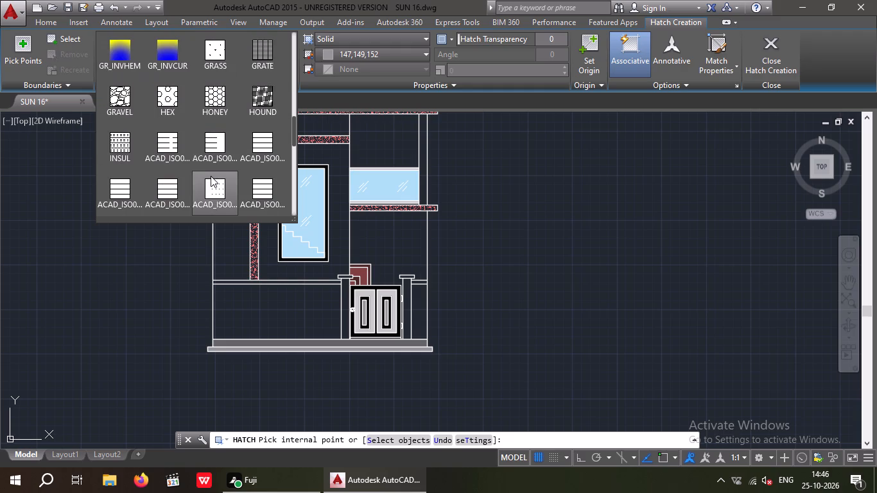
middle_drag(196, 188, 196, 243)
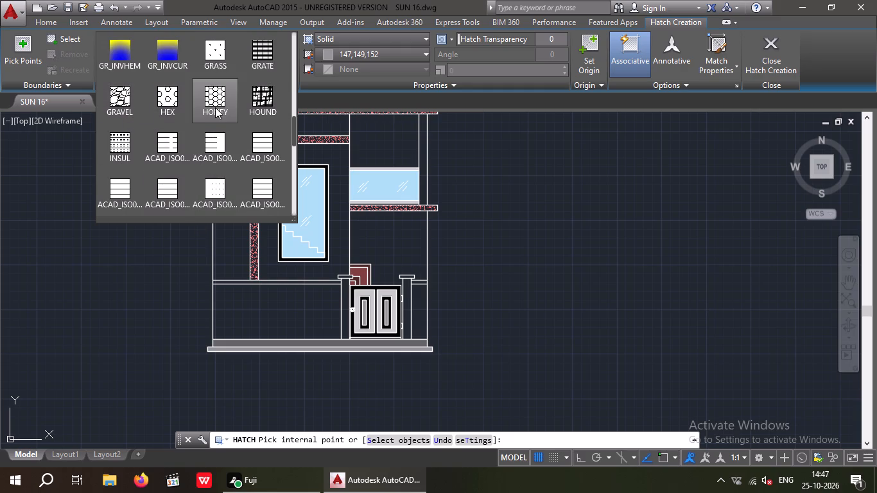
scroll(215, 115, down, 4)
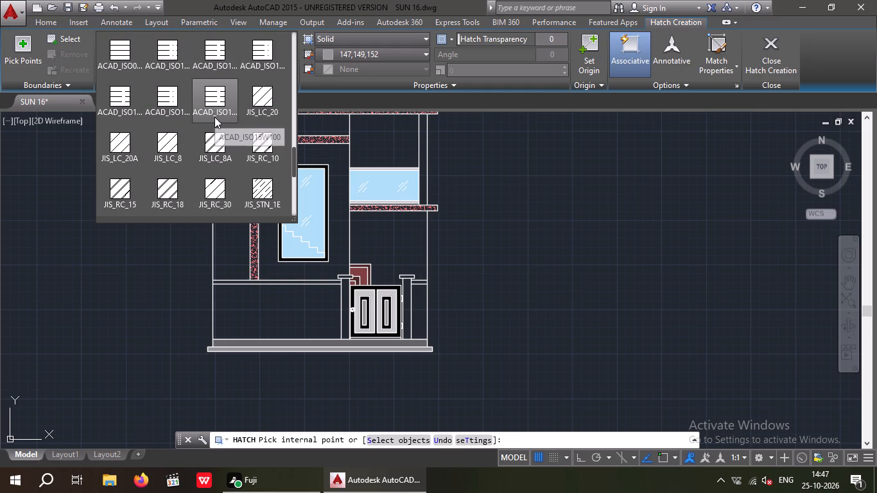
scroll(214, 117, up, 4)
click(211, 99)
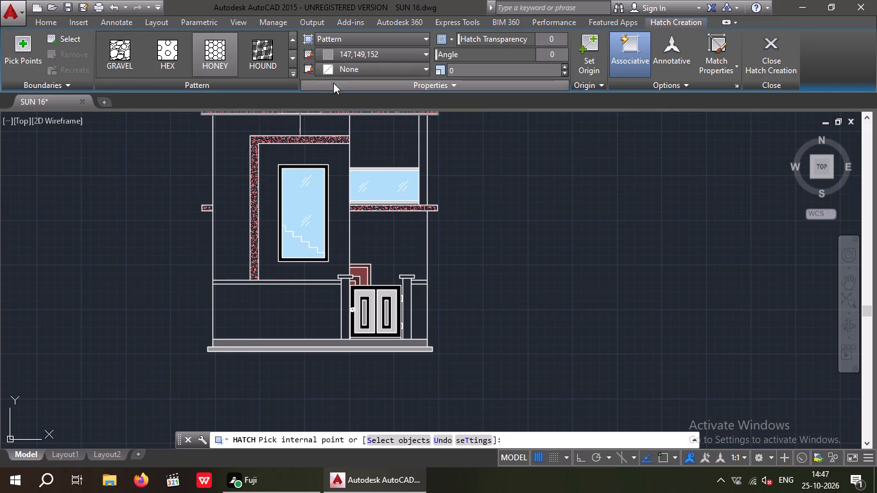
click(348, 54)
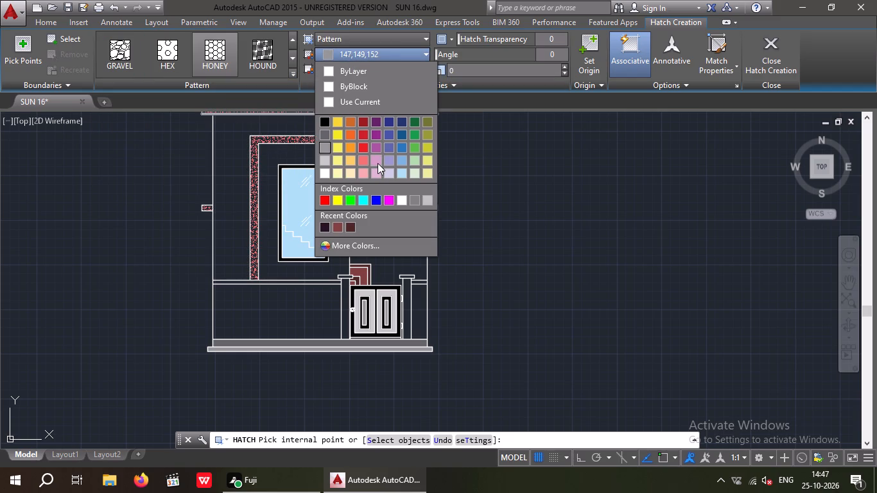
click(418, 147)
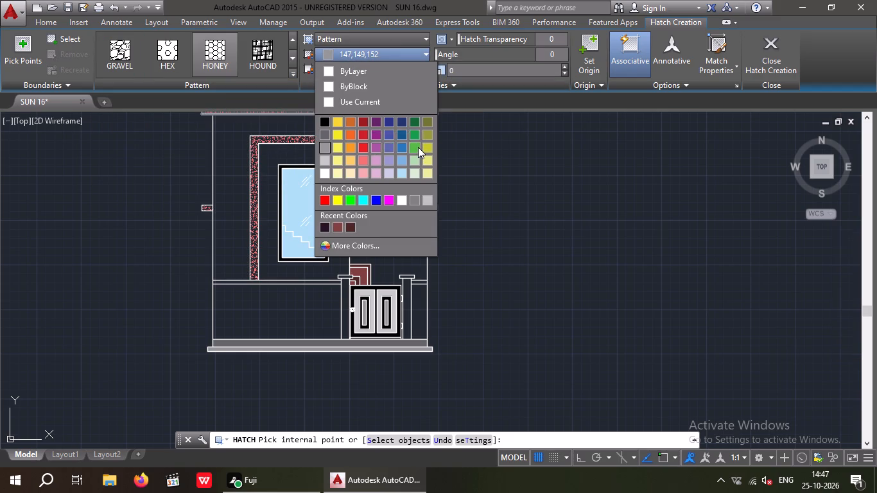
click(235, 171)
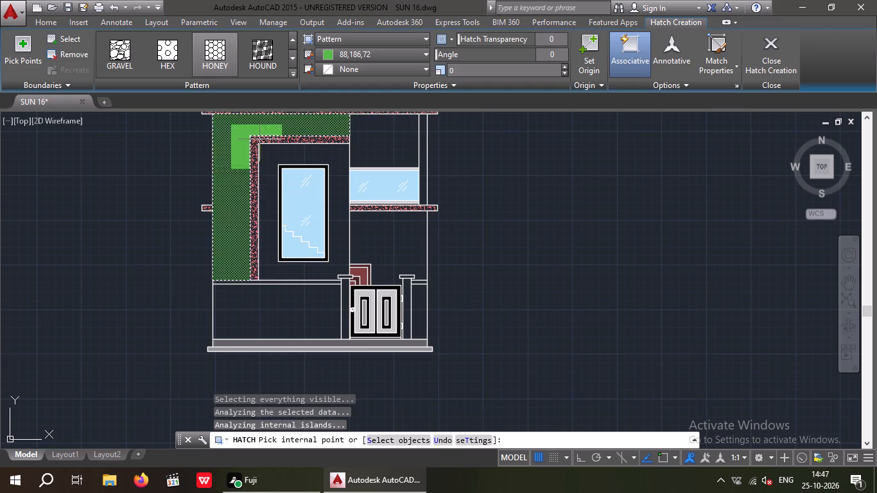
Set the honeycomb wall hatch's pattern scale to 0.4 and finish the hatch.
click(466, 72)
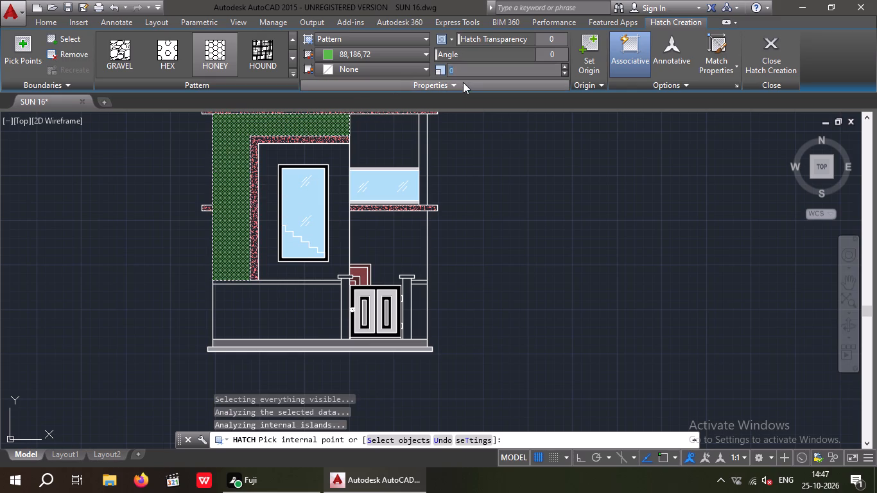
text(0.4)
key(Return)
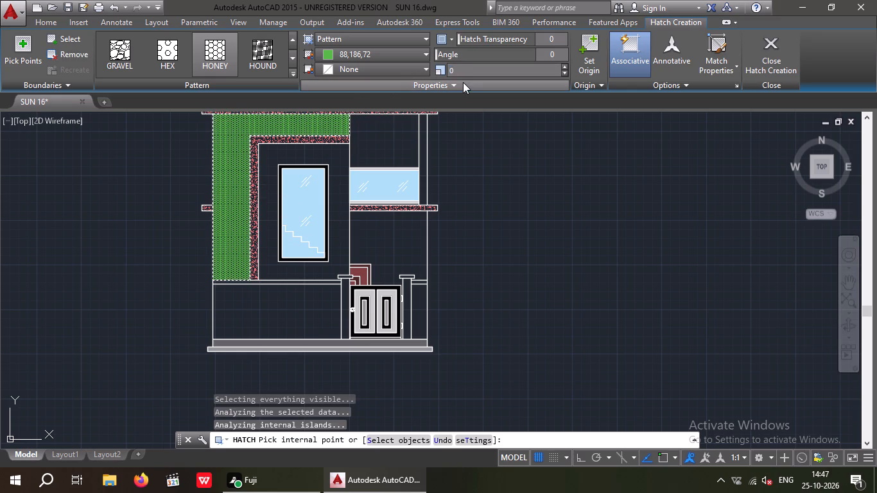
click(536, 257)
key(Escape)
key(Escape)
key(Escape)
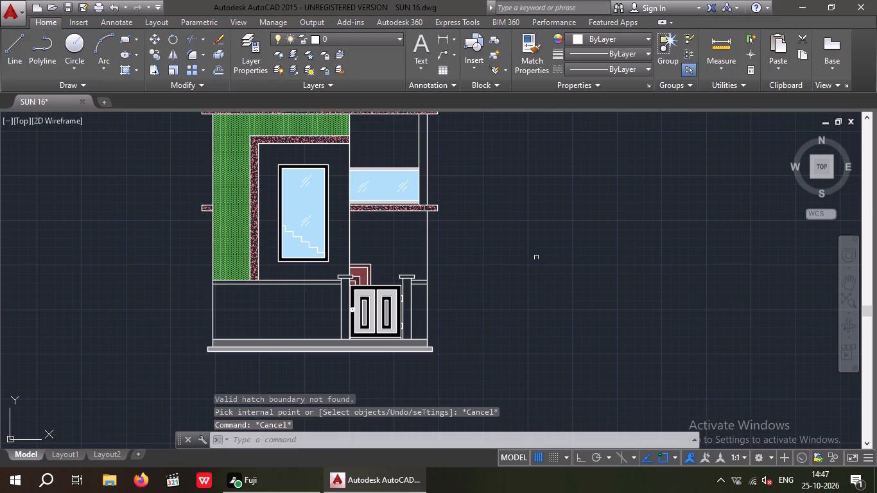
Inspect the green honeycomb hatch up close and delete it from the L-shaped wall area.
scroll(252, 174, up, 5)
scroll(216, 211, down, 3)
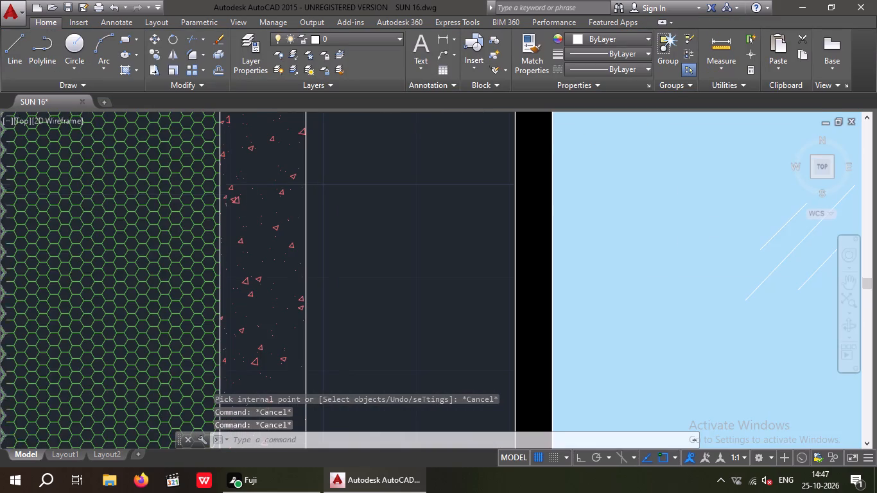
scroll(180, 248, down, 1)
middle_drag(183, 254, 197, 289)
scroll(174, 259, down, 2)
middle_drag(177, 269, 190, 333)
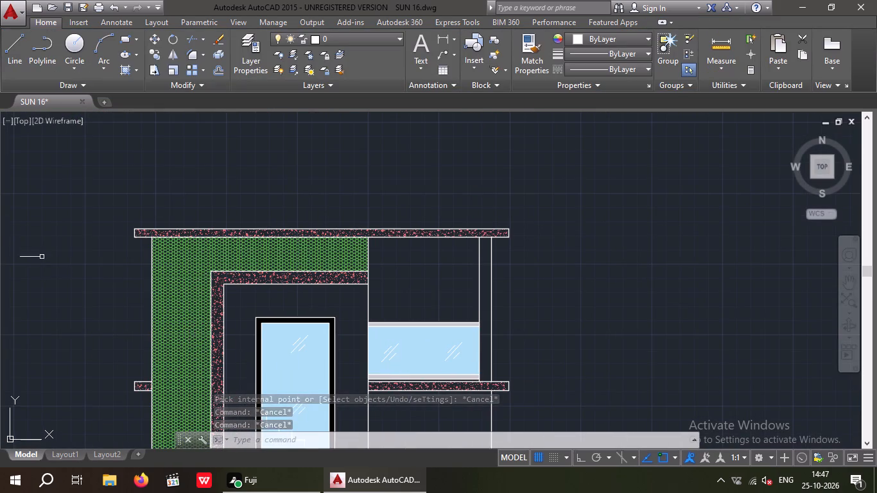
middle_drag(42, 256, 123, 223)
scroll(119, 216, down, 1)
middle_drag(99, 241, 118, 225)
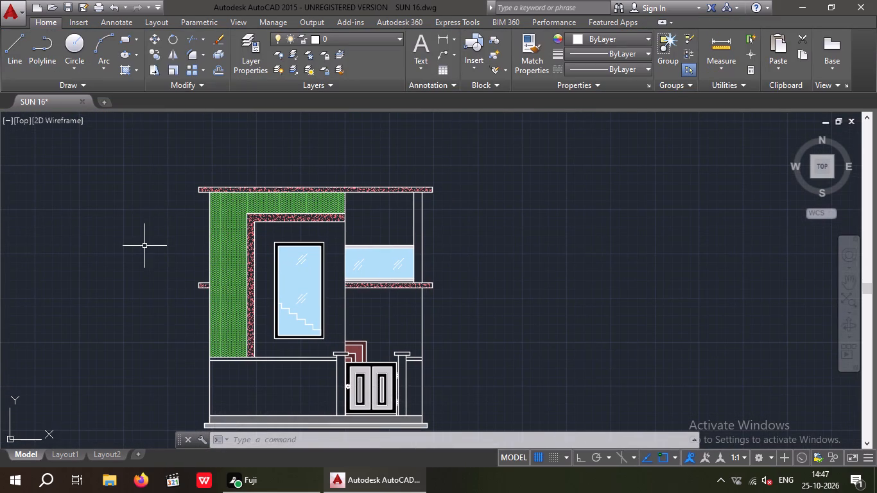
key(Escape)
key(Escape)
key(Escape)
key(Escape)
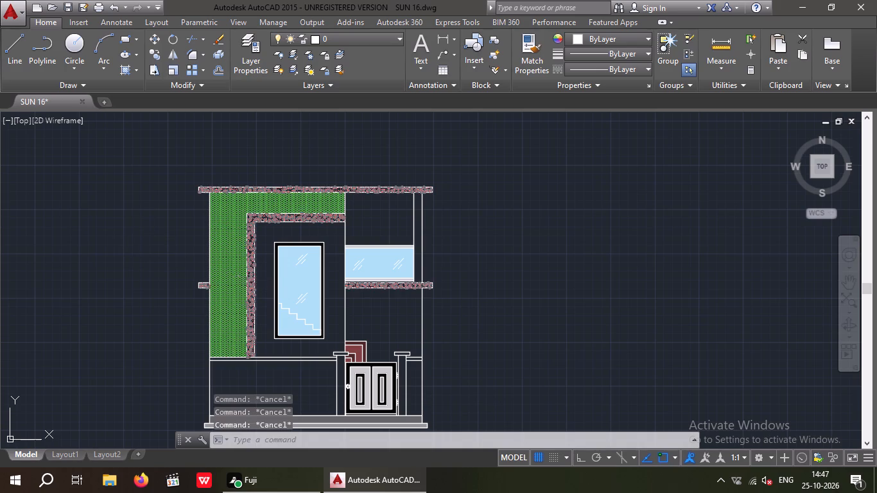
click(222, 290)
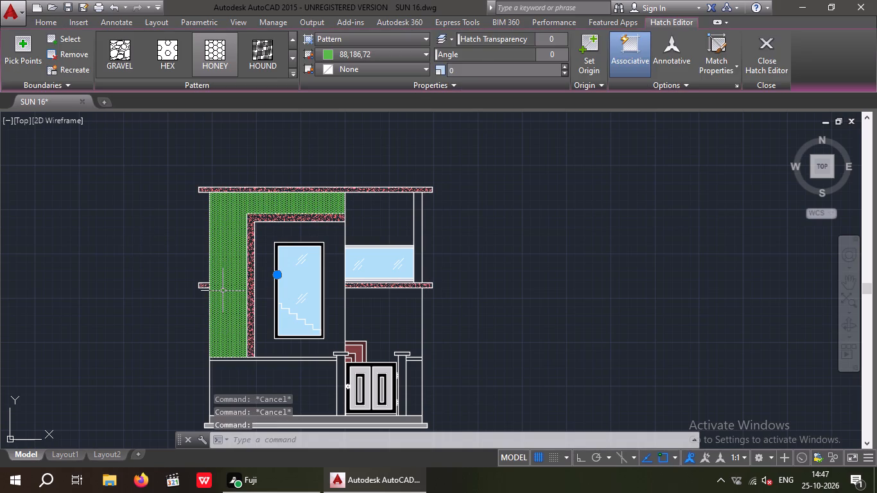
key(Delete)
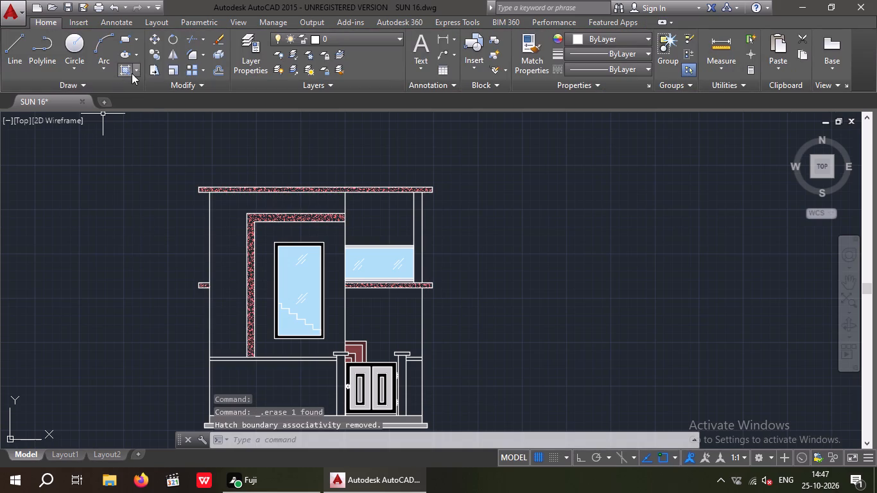
Hatch the L-shaped wall area outside the red speckled band with the GRAVEL pattern in green 88,186,72.
click(128, 72)
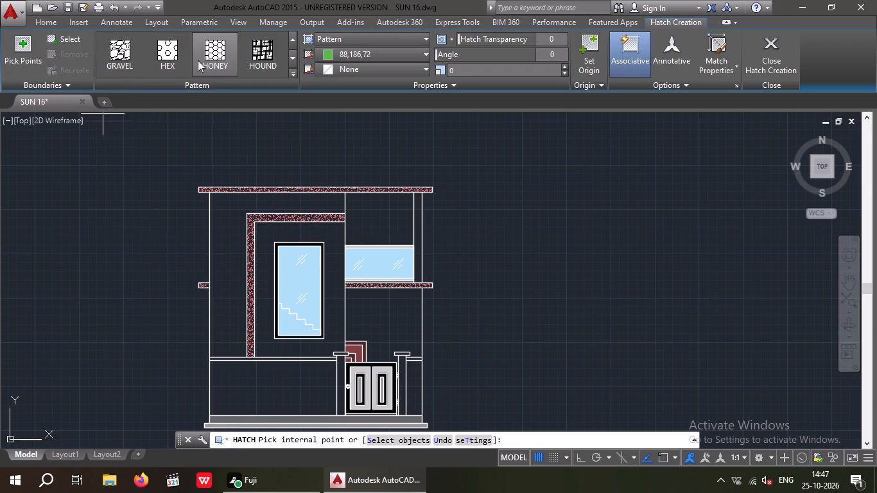
scroll(121, 52, down, 3)
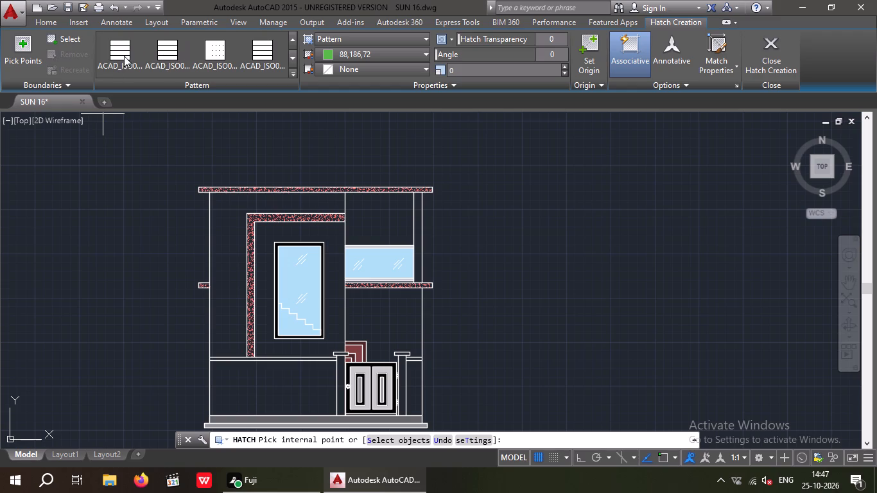
scroll(128, 57, down, 6)
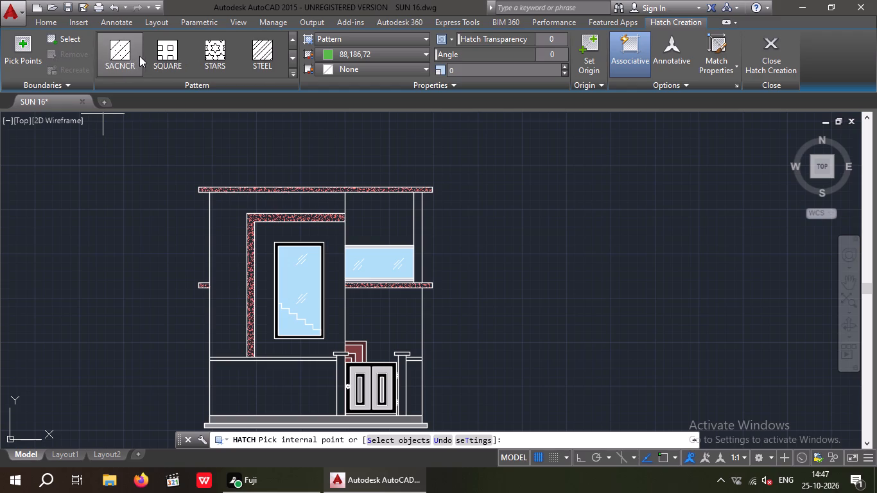
scroll(139, 58, down, 3)
scroll(144, 58, up, 4)
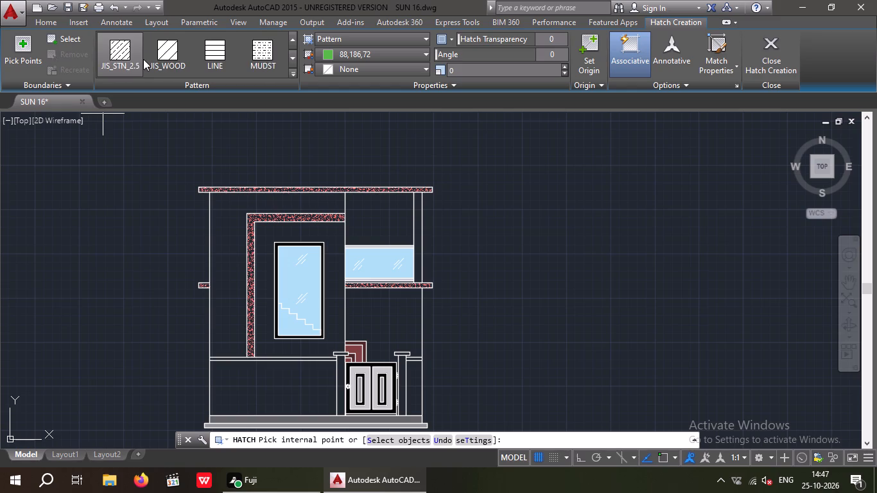
scroll(143, 59, up, 5)
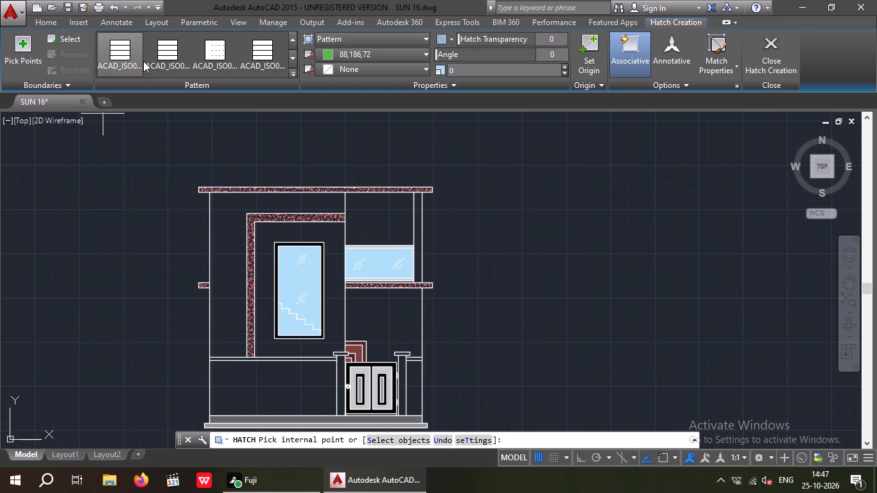
scroll(143, 61, up, 3)
scroll(140, 59, down, 1)
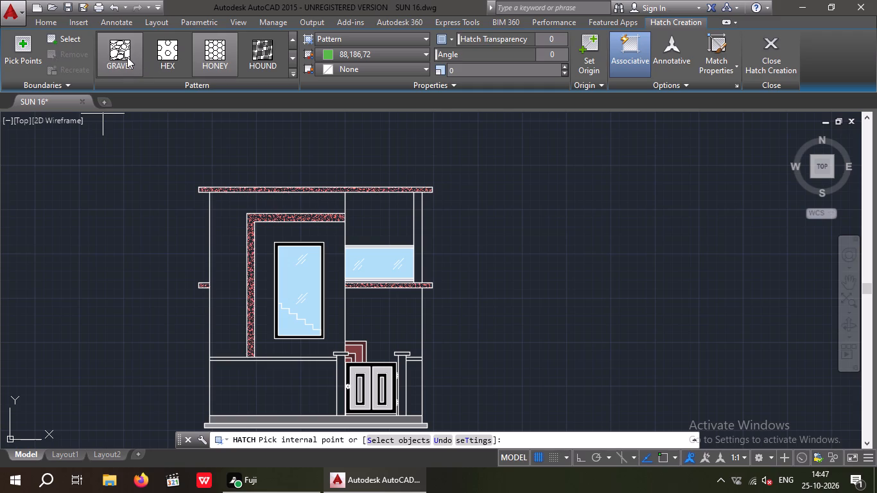
click(123, 57)
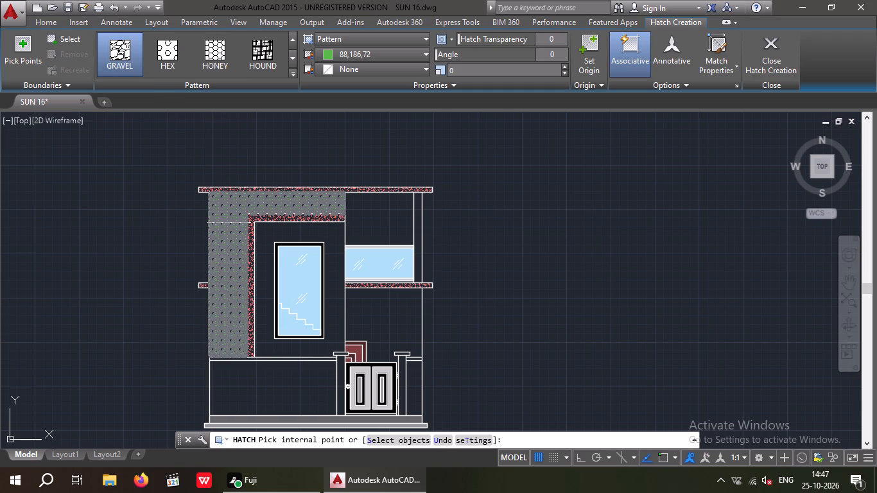
click(229, 225)
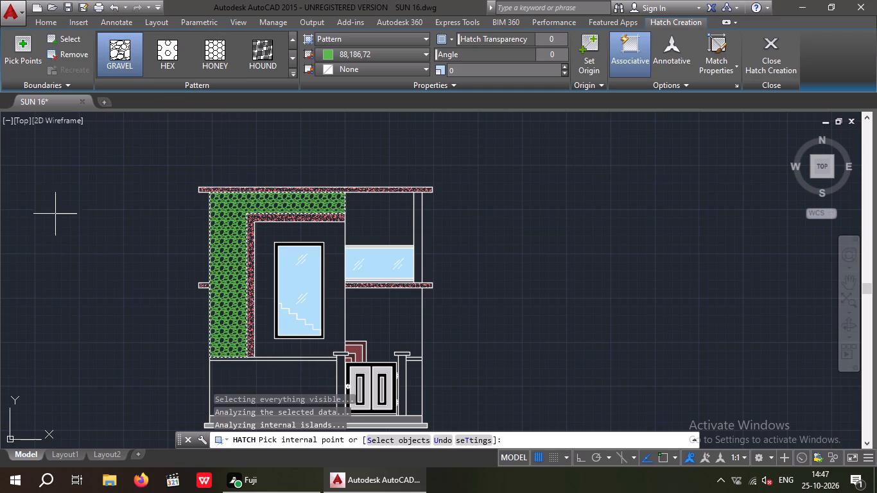
key(Escape)
key(Escape)
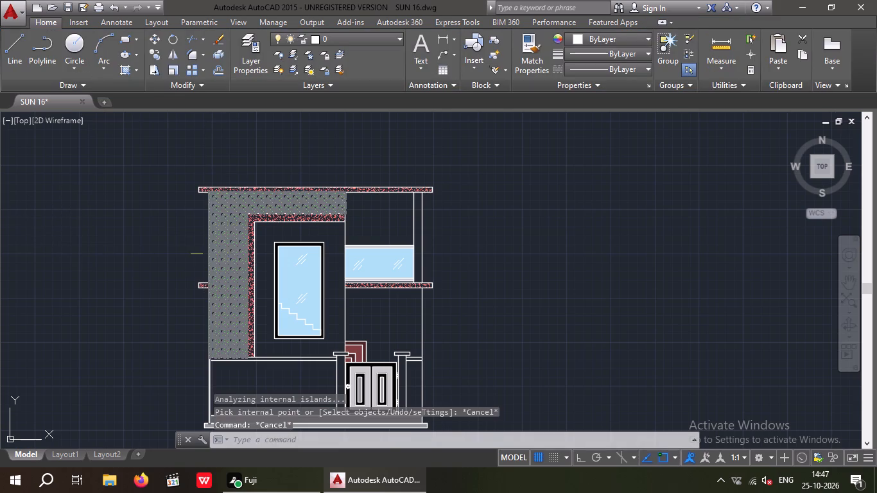
Change the gravel wall hatch's colour to lavender 152,152,204.
click(228, 254)
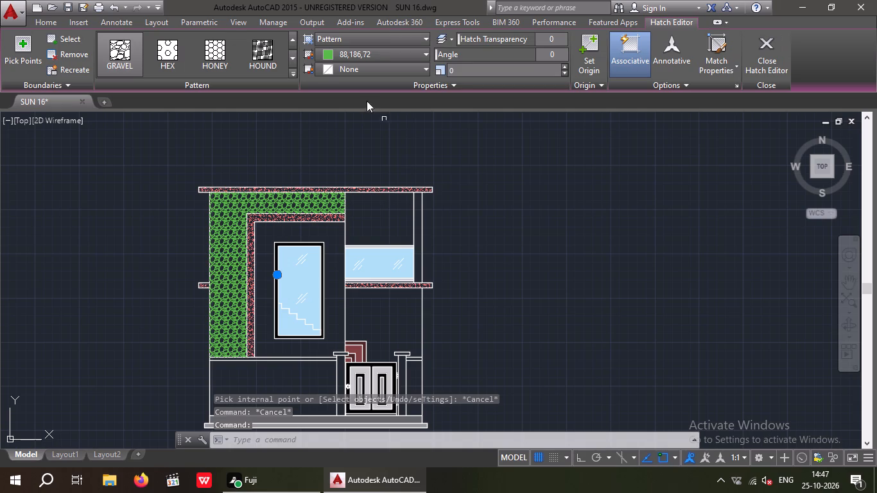
click(372, 58)
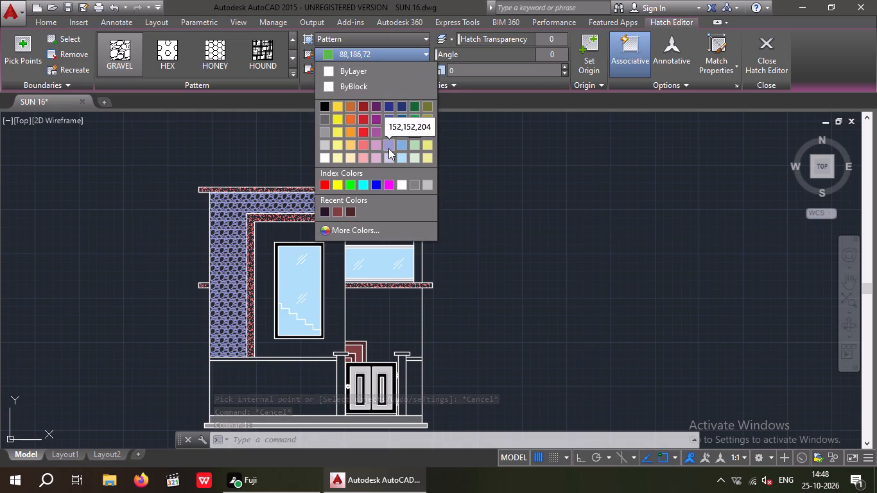
click(388, 148)
key(Escape)
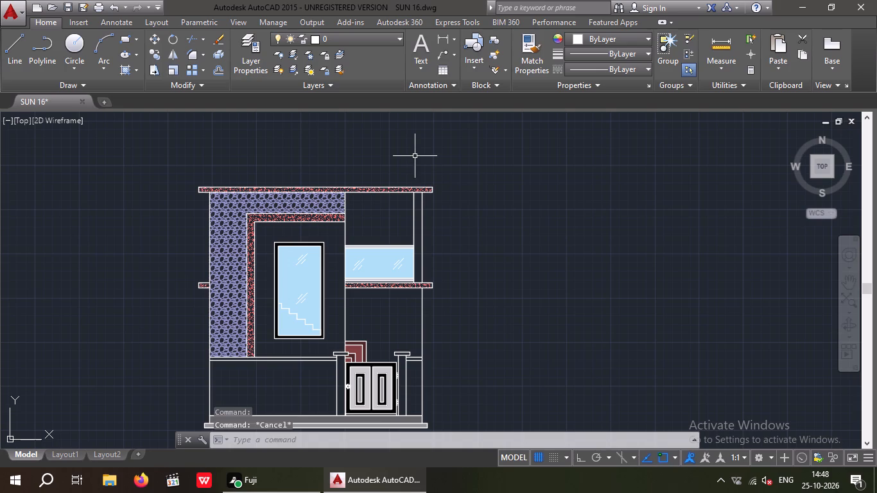
Fill the wall around the tall window, inside the red speckled band, with a SOLID hatch in light green 175,217,170.
click(123, 69)
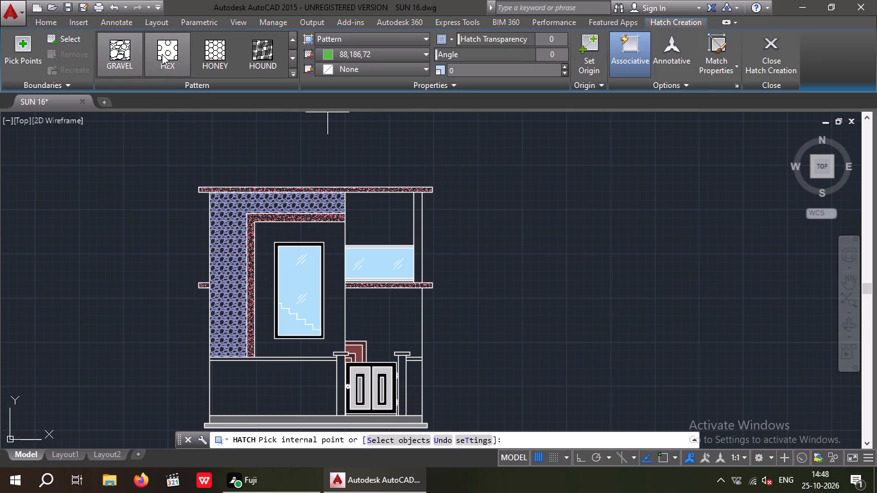
scroll(165, 52, up, 17)
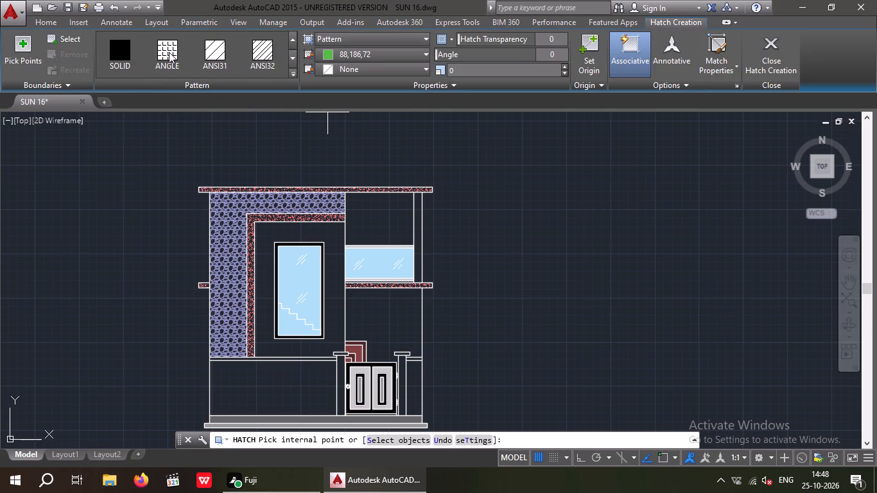
click(120, 53)
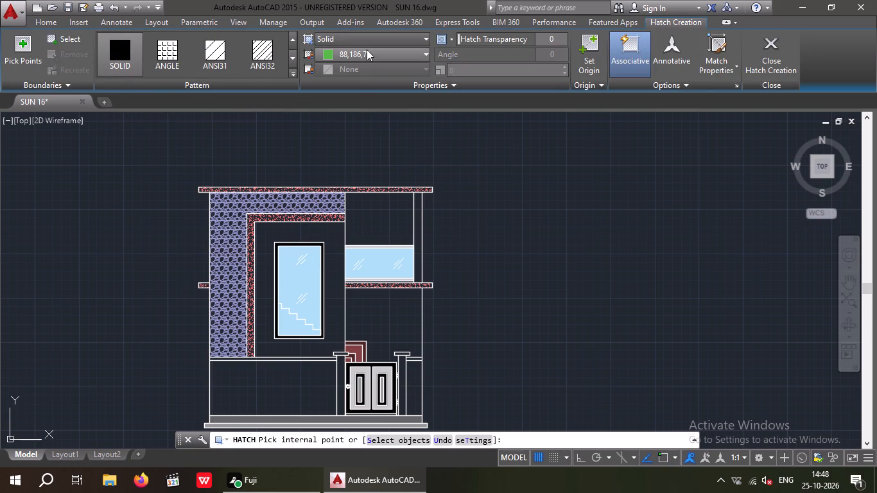
click(367, 49)
click(414, 163)
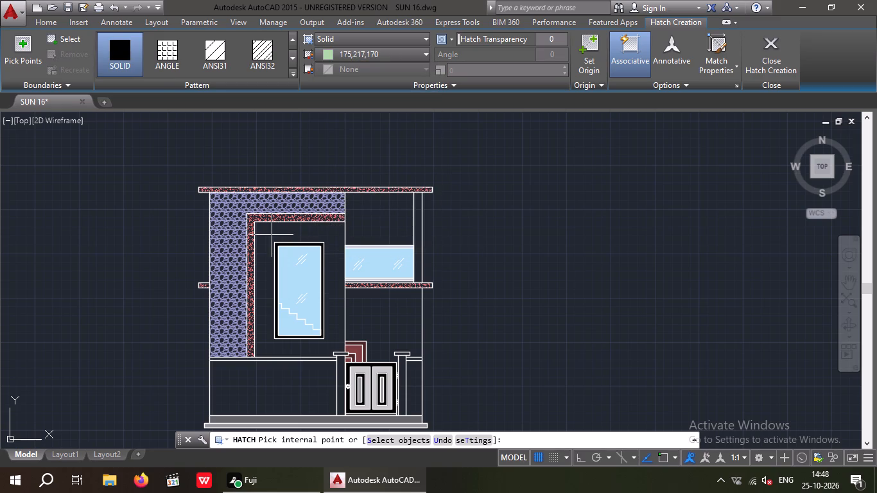
click(270, 235)
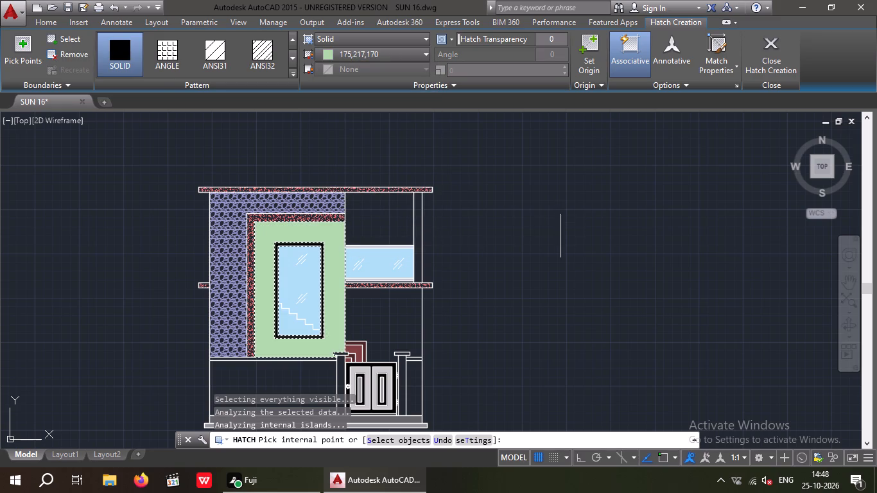
key(Escape)
key(Escape)
key(Escape)
key(Escape)
Fill the thin horizontal wall bands on both sides of the gate and the two gate pillar caps with solid coral 242,113,114.
middle_drag(524, 272, 523, 293)
middle_drag(469, 260, 483, 197)
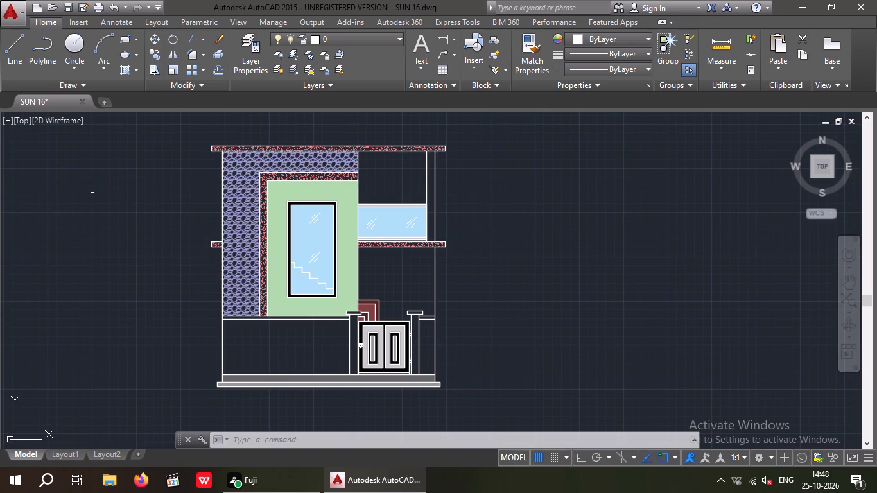
click(126, 69)
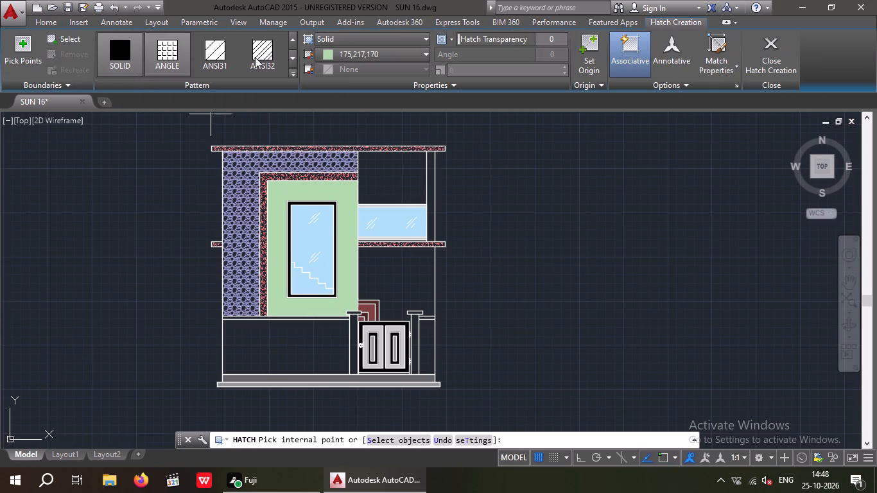
click(372, 58)
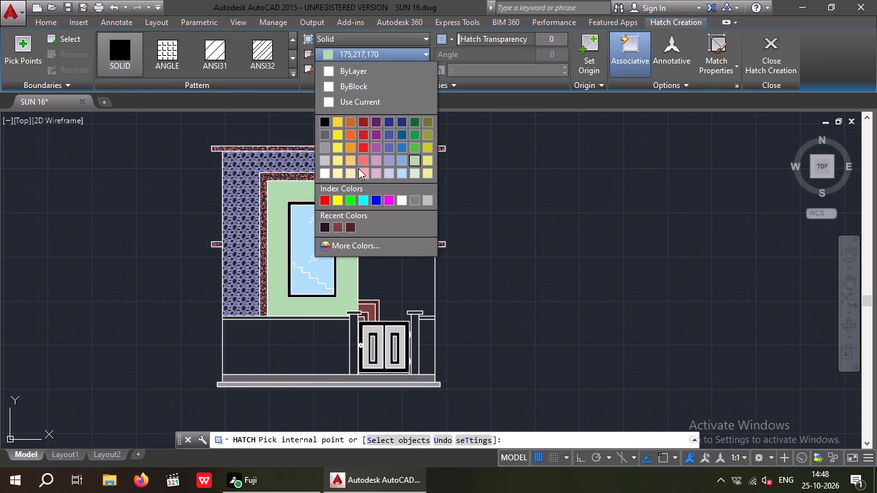
click(362, 161)
scroll(238, 333, up, 4)
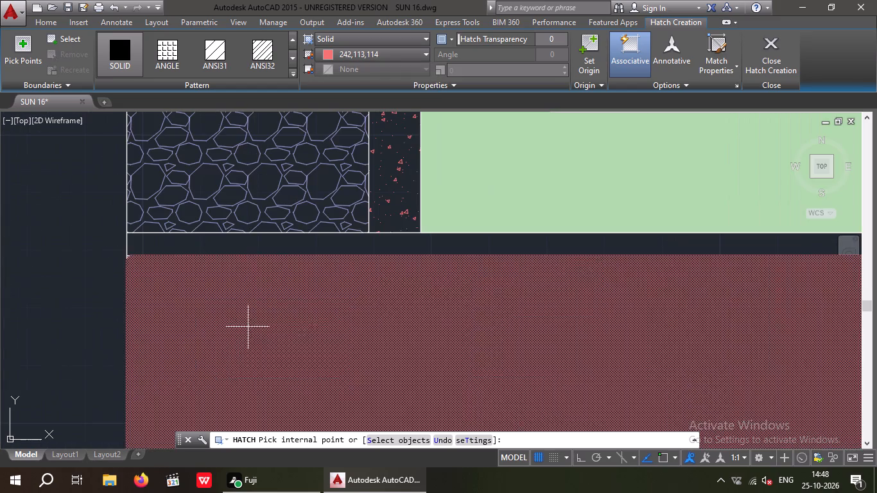
click(221, 243)
scroll(223, 244, down, 3)
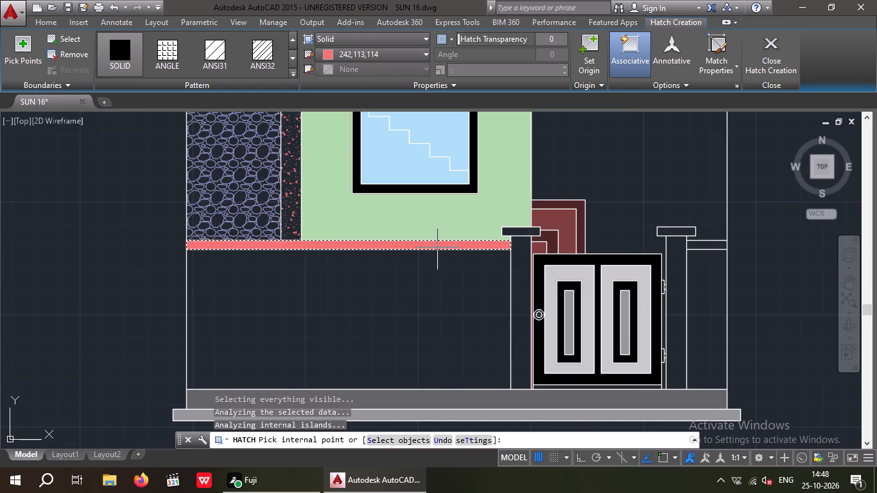
scroll(537, 231, up, 3)
click(493, 228)
scroll(491, 226, down, 5)
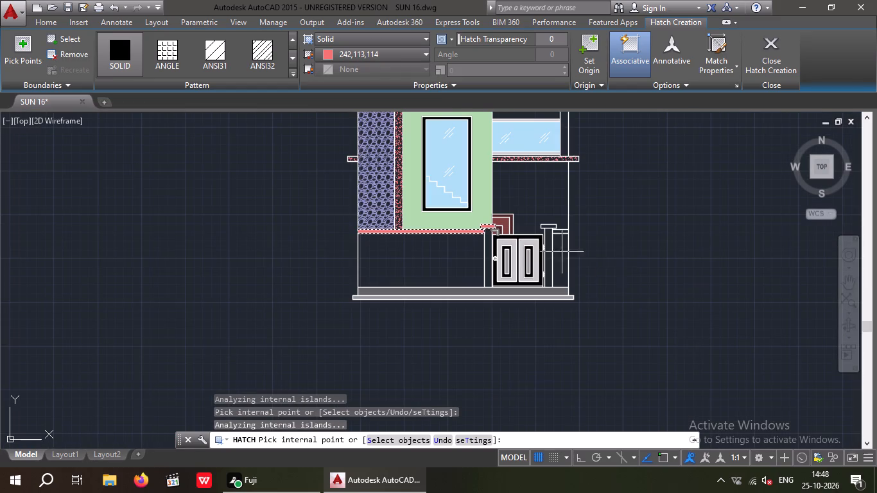
scroll(554, 217, up, 4)
click(524, 250)
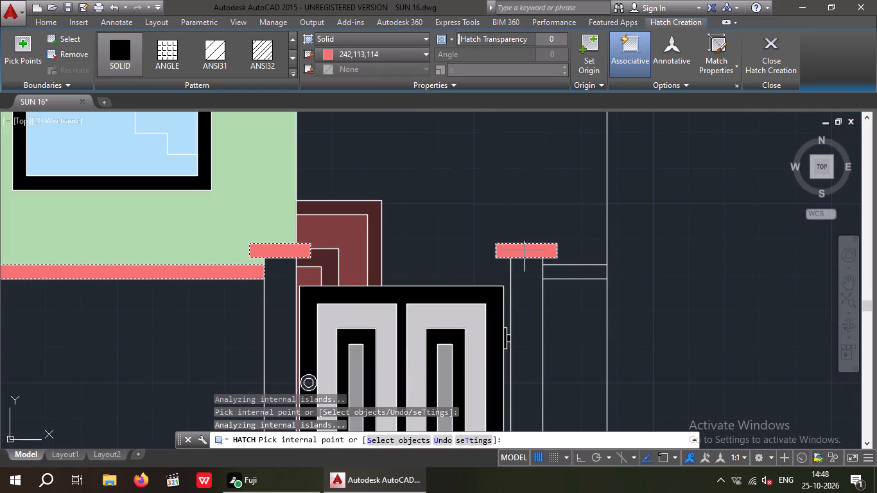
click(573, 272)
scroll(641, 223, down, 3)
middle_drag(702, 245, 536, 306)
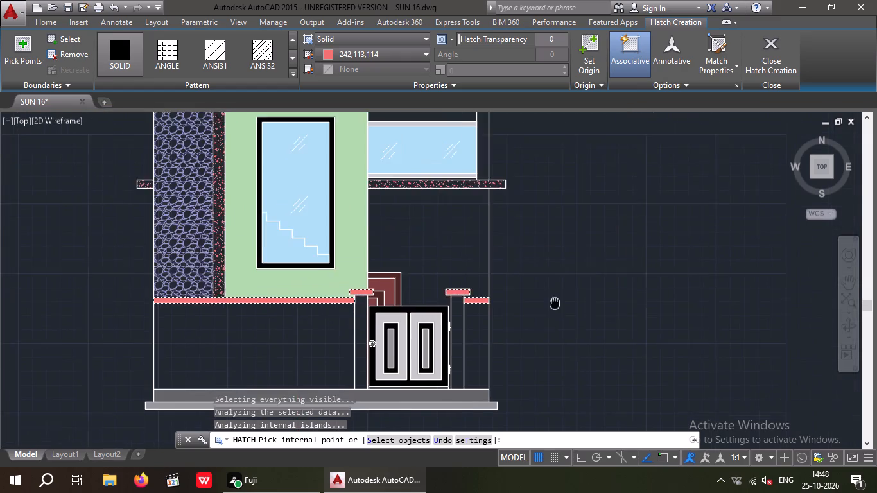
scroll(538, 304, down, 2)
middle_drag(531, 310, 481, 331)
key(Escape)
key(Escape)
Fill the narrow upper-floor column beside the balcony glass and both gate pillars with solid light green 175,217,170.
middle_drag(499, 313, 452, 308)
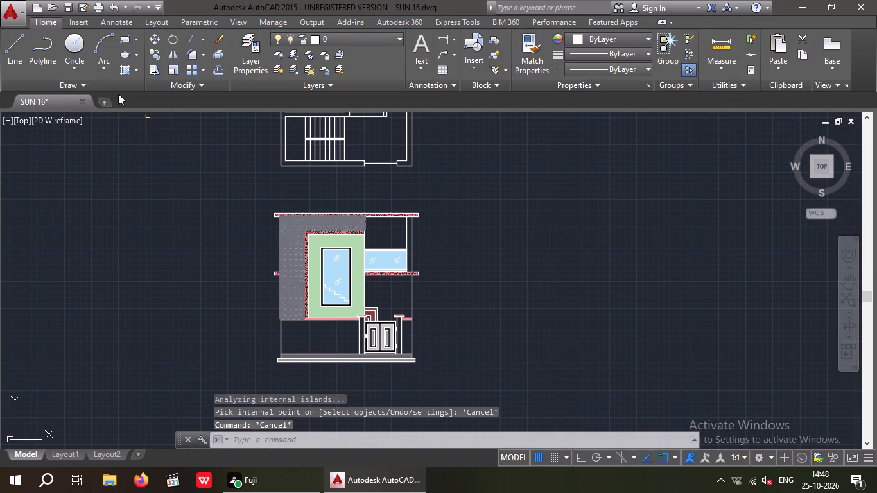
middle_drag(447, 236, 424, 291)
scroll(376, 290, up, 1)
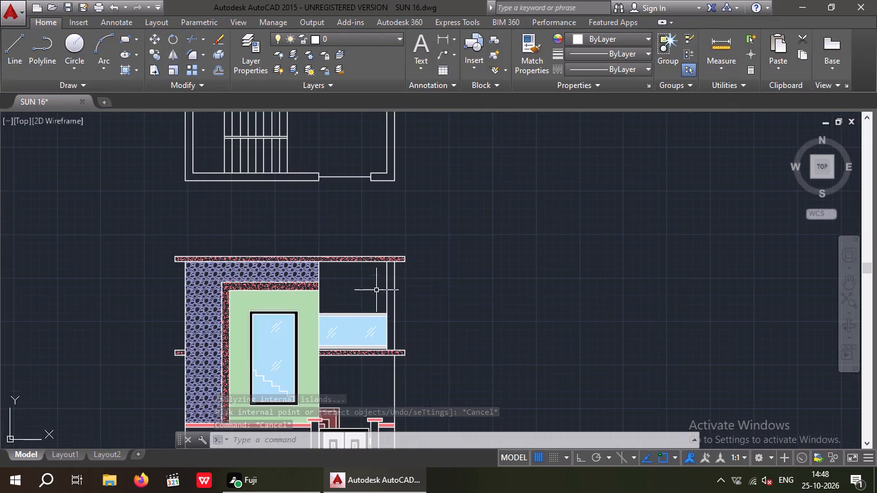
middle_drag(402, 294, 340, 248)
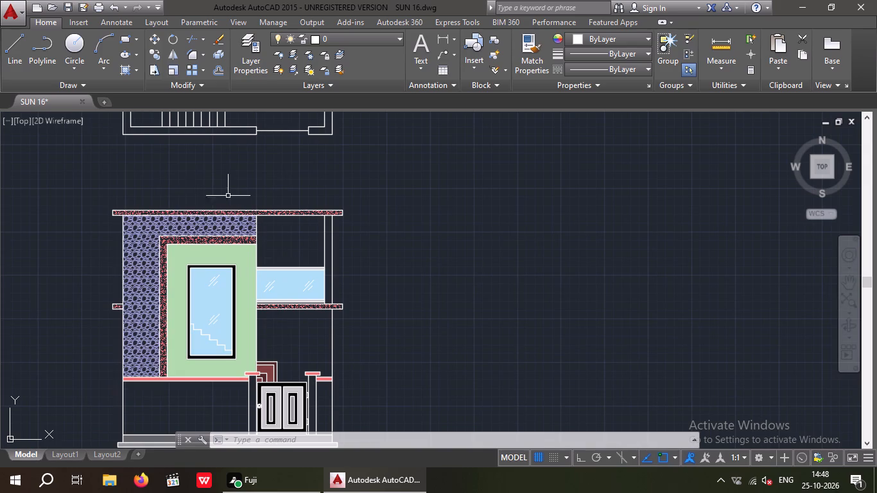
click(127, 69)
click(346, 58)
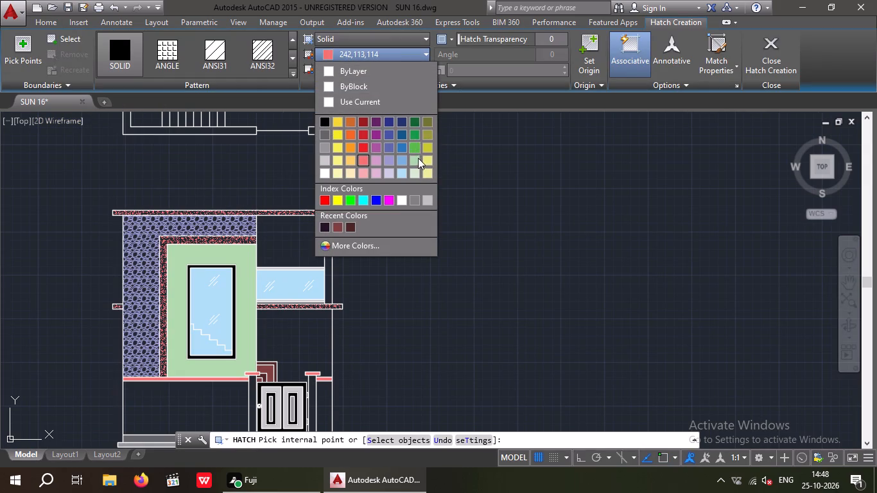
click(416, 160)
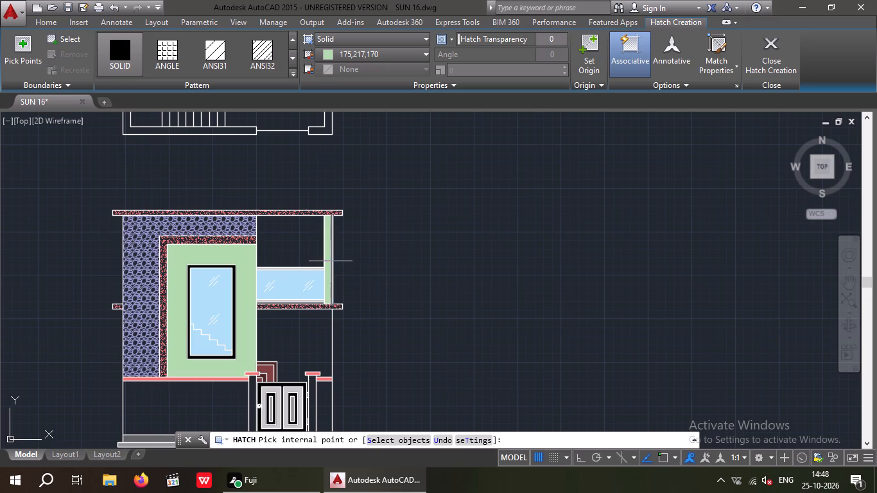
click(330, 261)
middle_drag(394, 275, 415, 234)
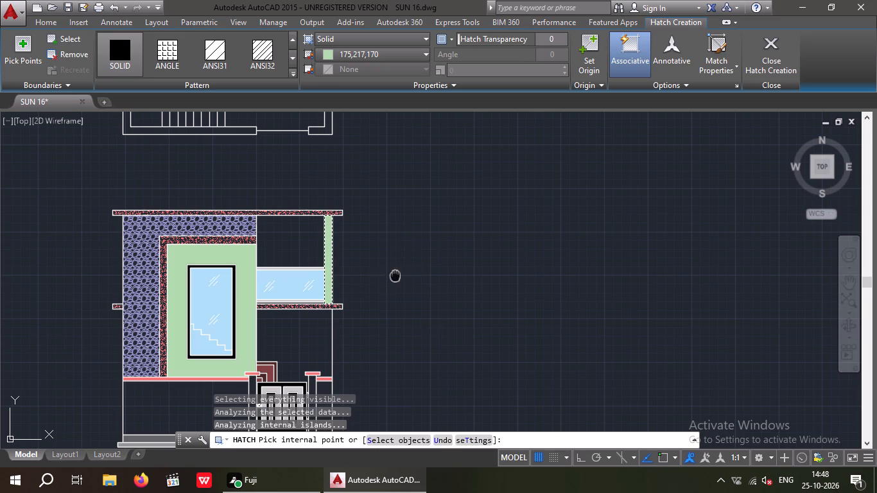
middle_drag(415, 234, 422, 190)
scroll(284, 317, up, 3)
click(268, 331)
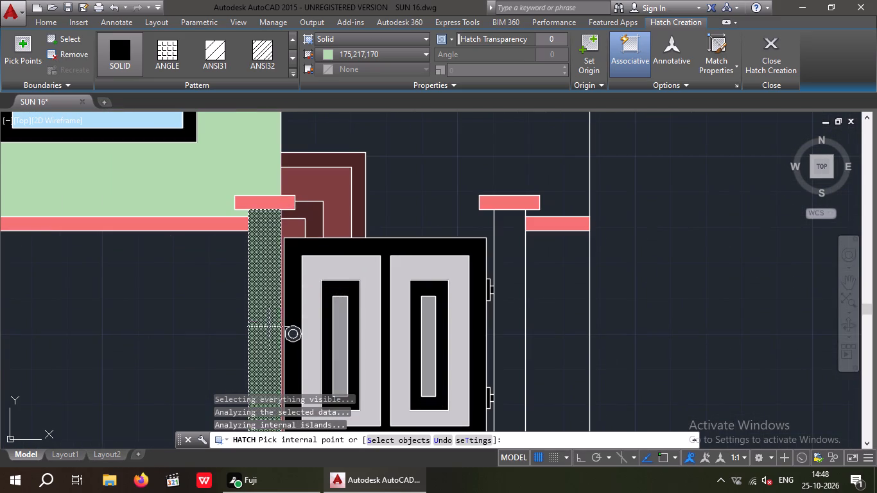
click(510, 292)
scroll(515, 270, down, 3)
key(Escape)
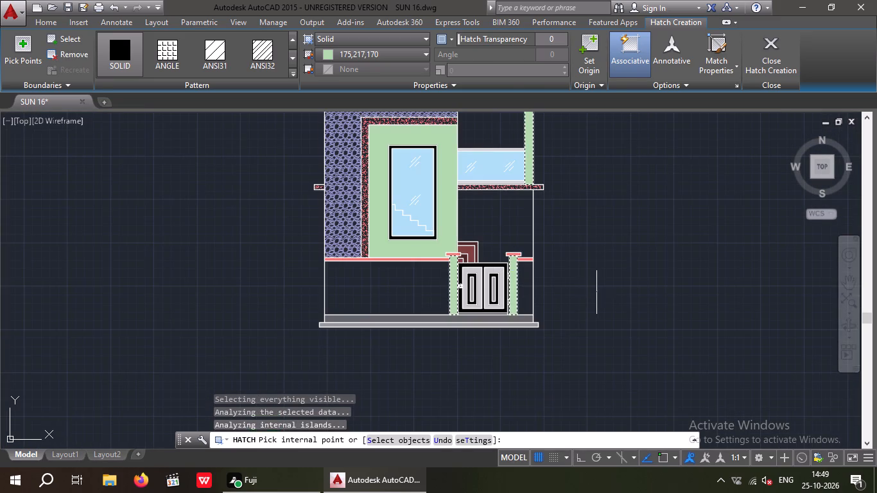
Fill the wall above the gate, the hinge-side gap and the strip beneath the gate with solid lavender 152,152,204.
middle_drag(594, 294, 454, 309)
middle_drag(446, 288, 404, 338)
middle_drag(395, 333, 395, 343)
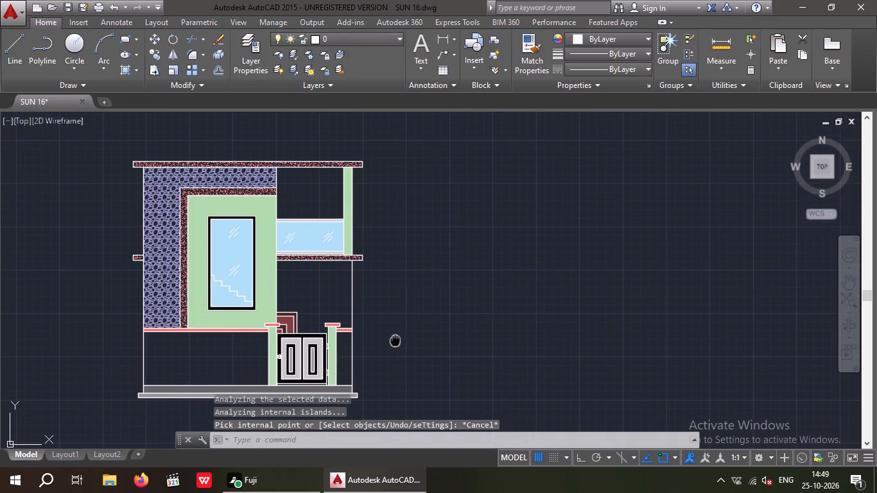
middle_drag(395, 343, 395, 368)
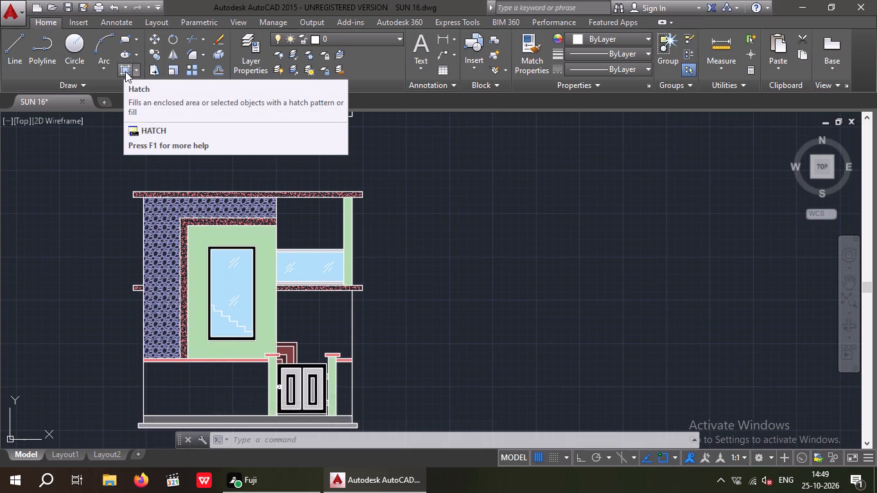
click(125, 71)
click(361, 57)
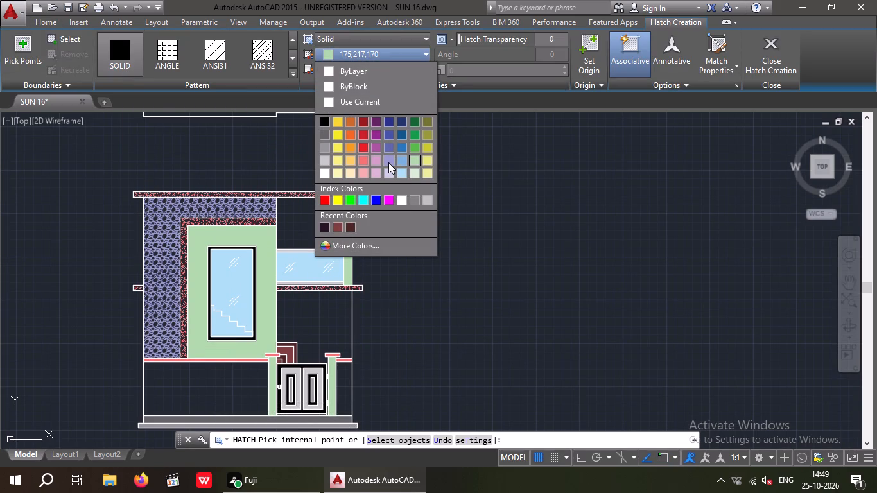
click(388, 161)
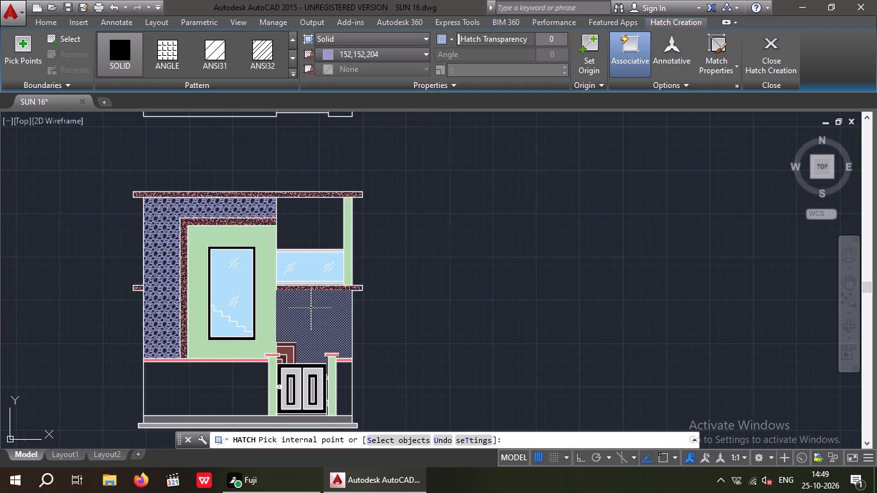
click(311, 308)
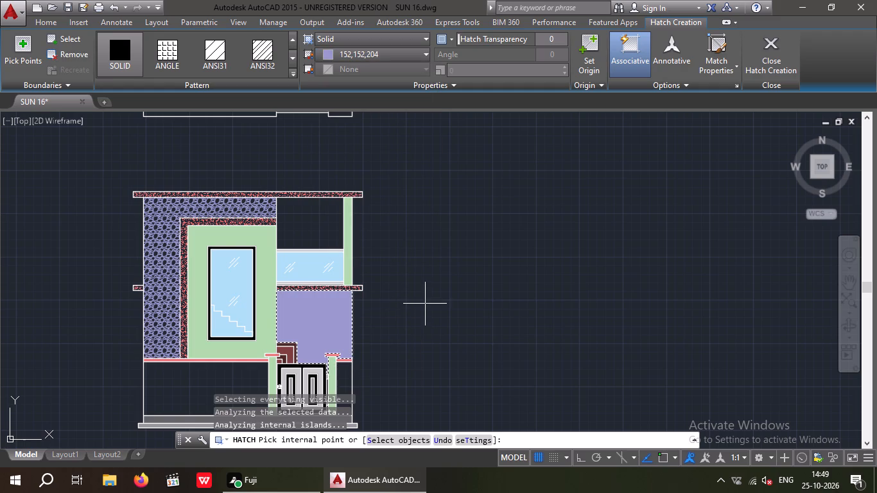
middle_drag(383, 333, 402, 203)
scroll(342, 263, up, 4)
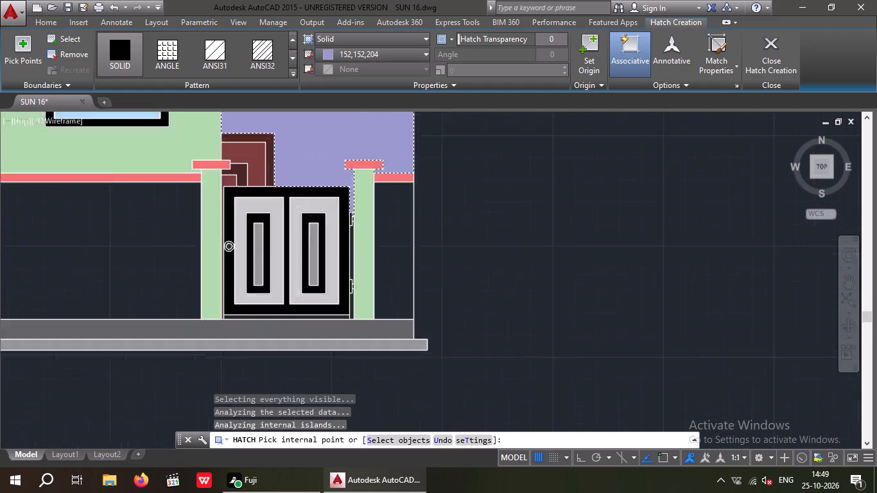
click(366, 241)
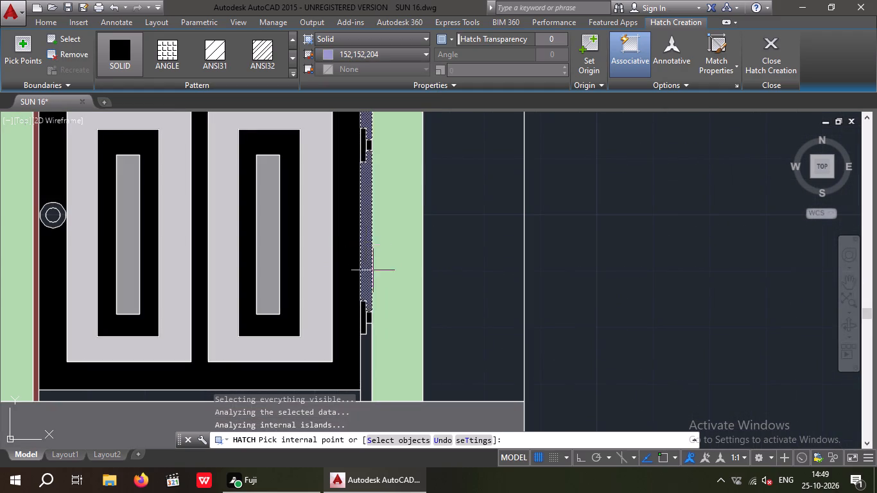
click(367, 356)
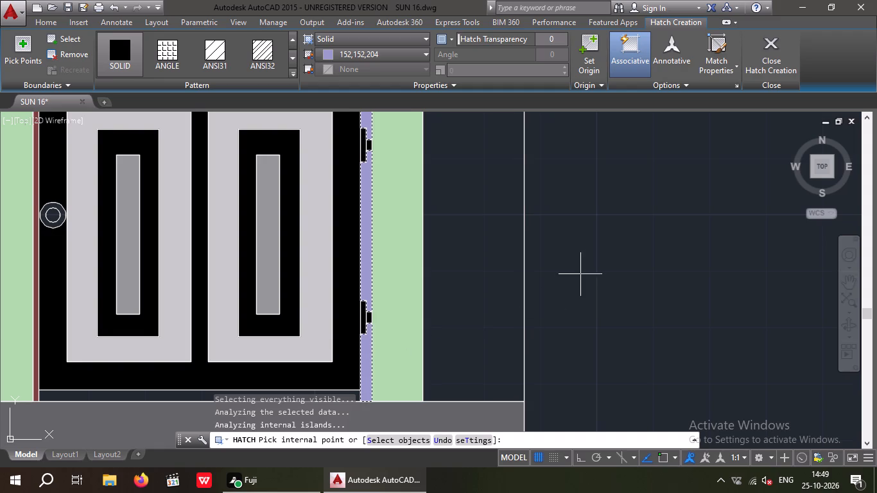
middle_drag(583, 270, 611, 138)
scroll(189, 267, up, 1)
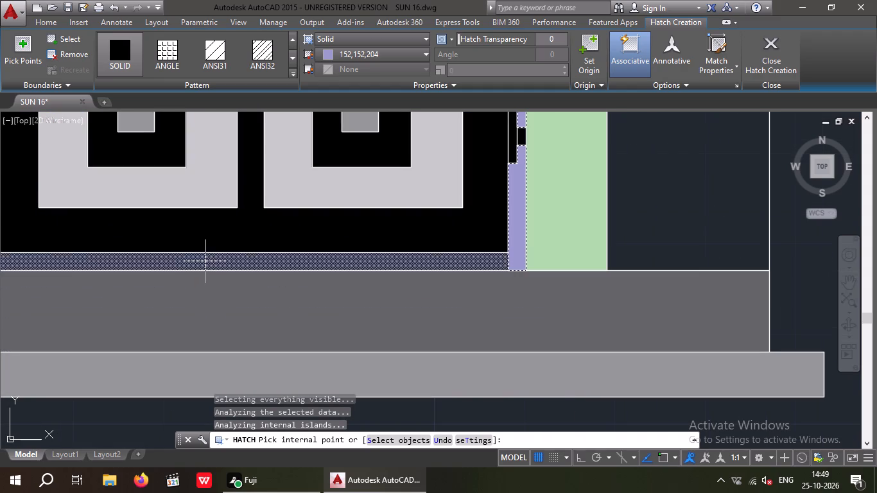
click(205, 263)
scroll(239, 263, down, 3)
key(Escape)
Delete the solid lavender hatch that covers the wall above the gate, the hinge-side gap and the strip beneath the gate.
middle_drag(442, 318, 443, 349)
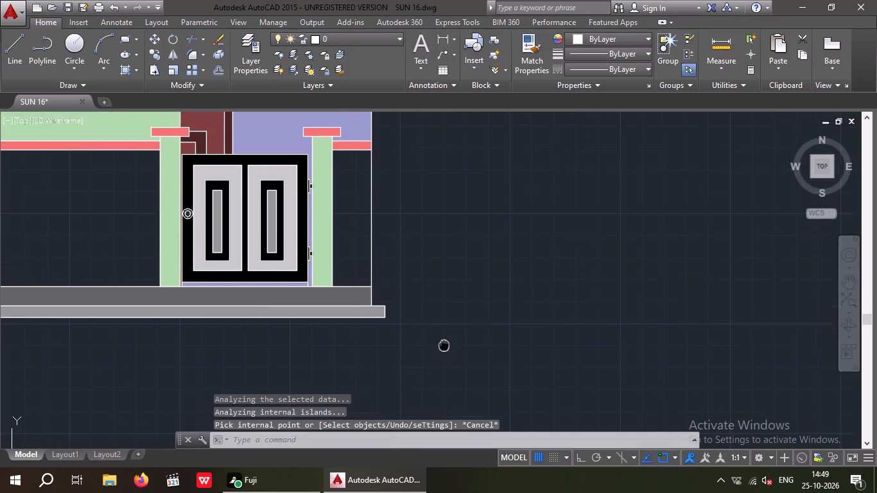
middle_drag(443, 349, 437, 365)
scroll(439, 309, down, 1)
middle_drag(456, 313, 430, 365)
scroll(422, 331, down, 1)
middle_drag(415, 349, 375, 369)
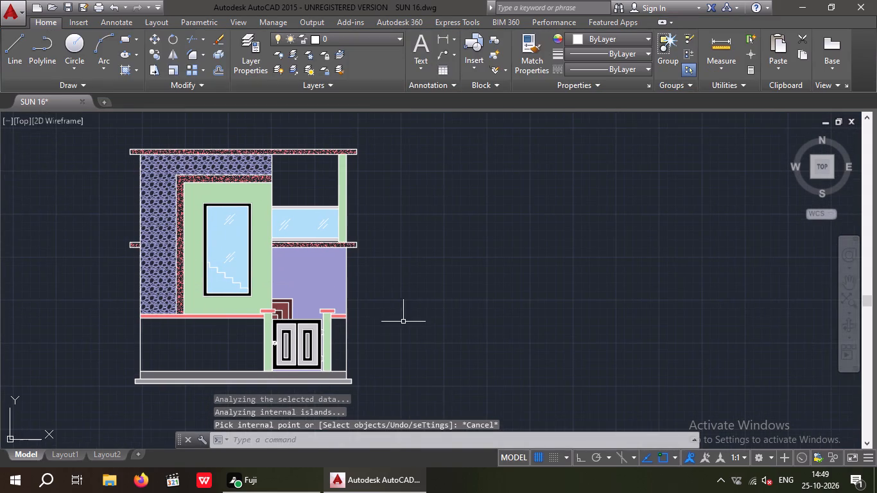
middle_drag(388, 314, 394, 327)
key(Escape)
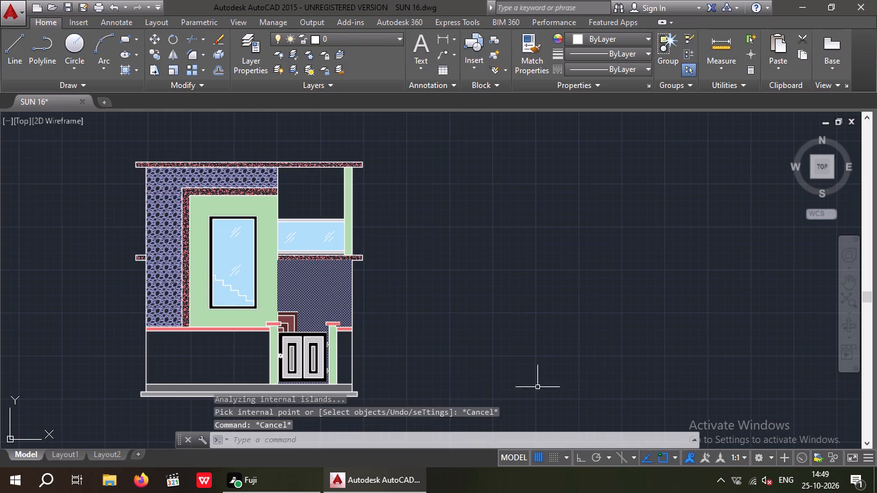
click(329, 302)
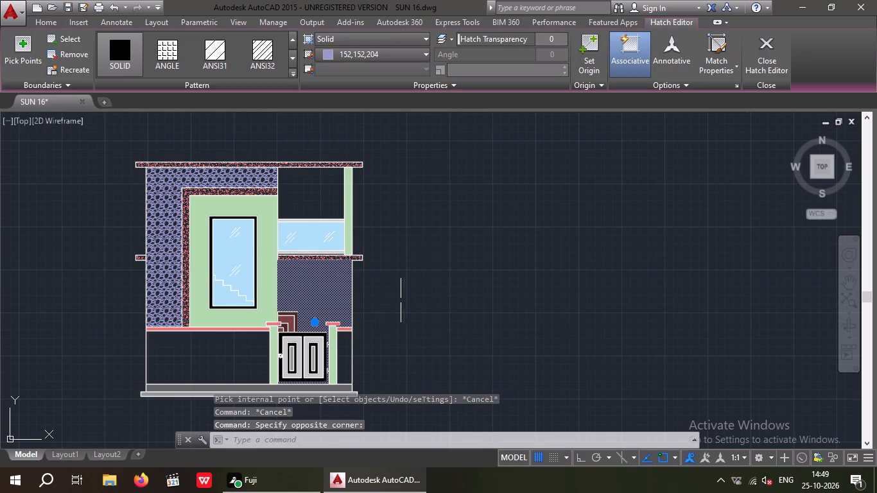
key(Escape)
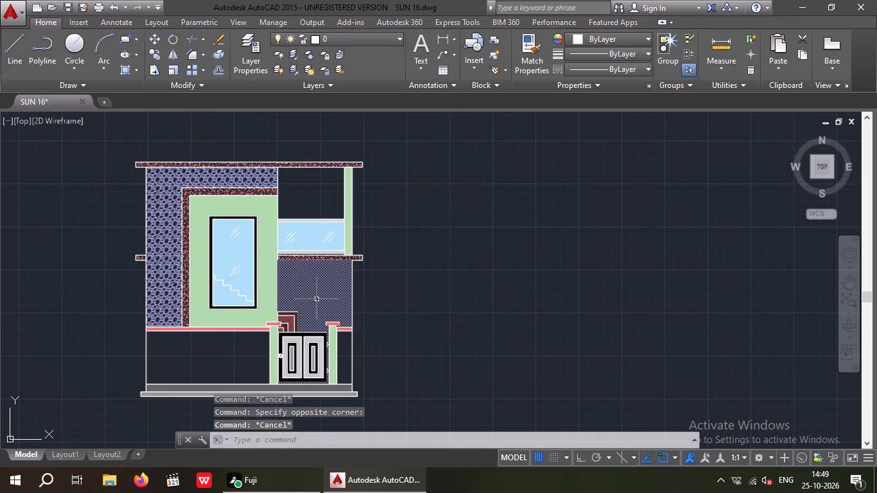
click(317, 299)
key(Delete)
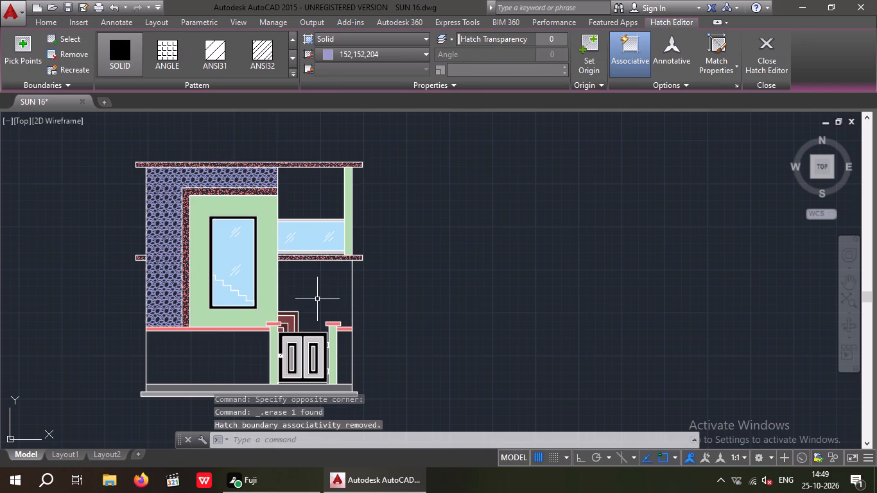
Fill the hinge-side gap from between the hinges downward and the strip beneath the gate with SOLID hatch in lavender 152,152,204.
click(123, 72)
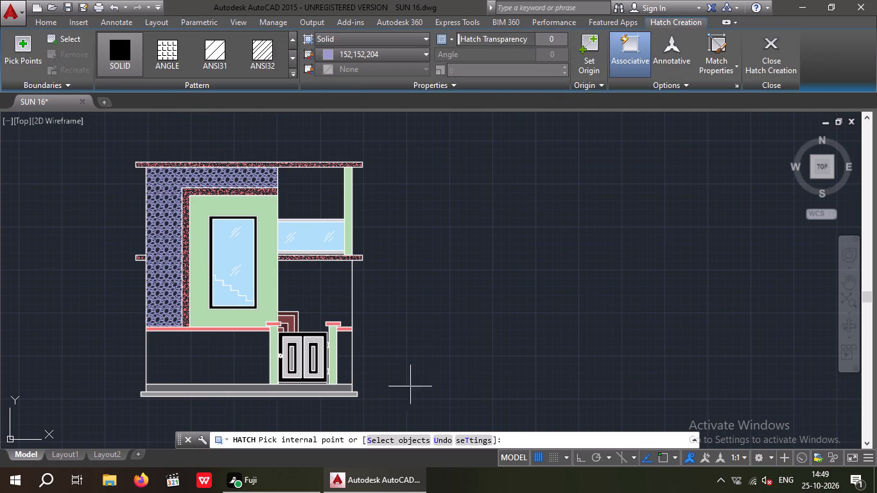
middle_drag(404, 400, 417, 290)
scroll(334, 246, up, 4)
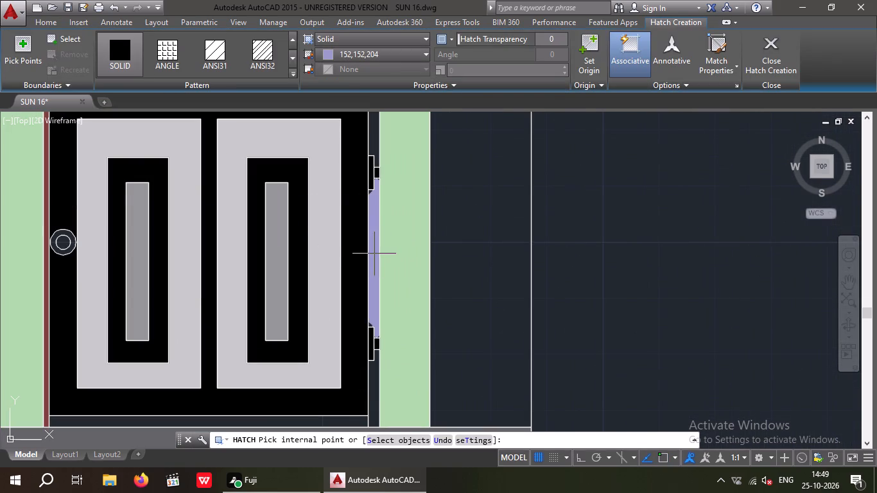
click(375, 254)
click(370, 387)
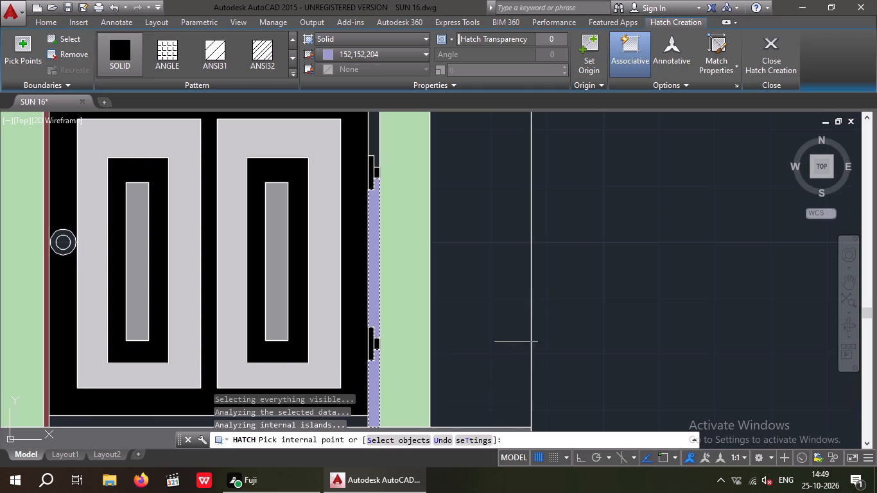
middle_drag(581, 340, 632, 203)
scroll(203, 291, up, 2)
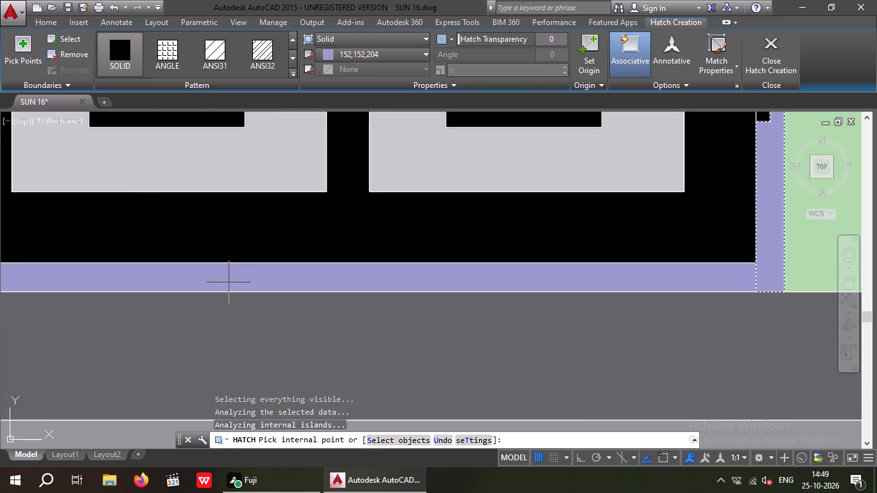
click(229, 282)
key(Escape)
Hatch the wall above the gate with the SQUARE pattern in lavender 152,152,204.
scroll(257, 324, down, 4)
middle_drag(438, 315, 415, 412)
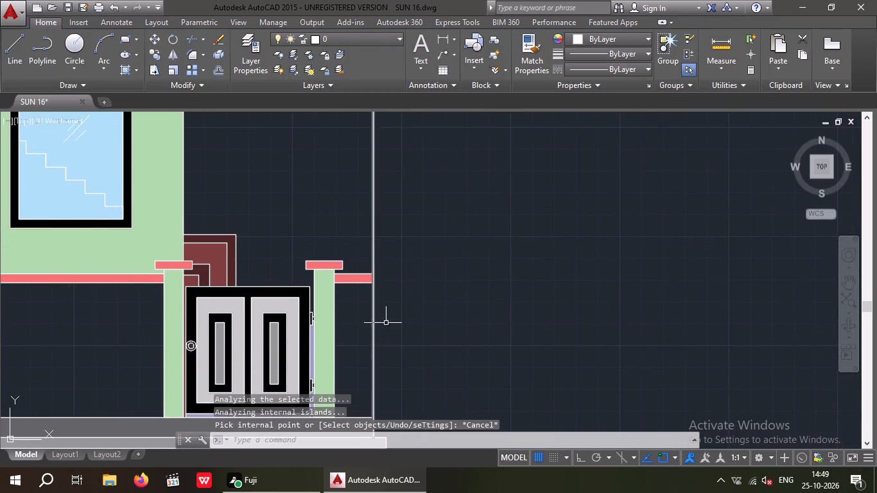
middle_drag(453, 316, 431, 376)
key(Escape)
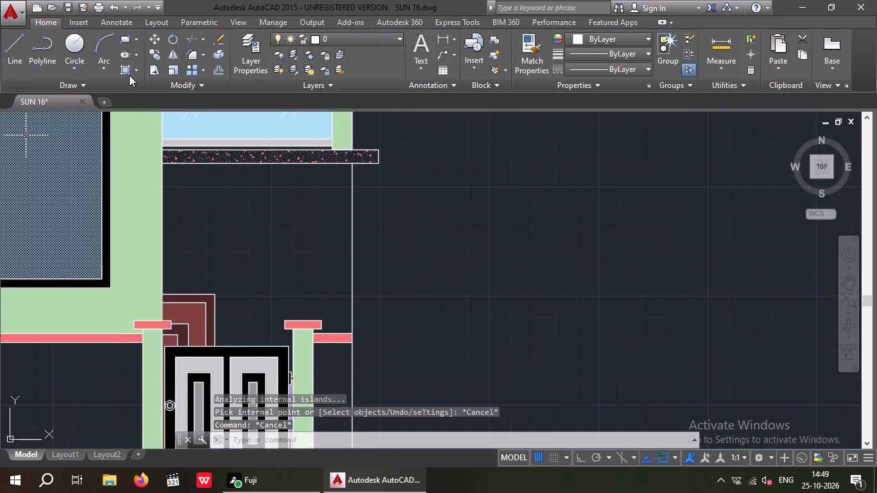
key(Escape)
click(129, 74)
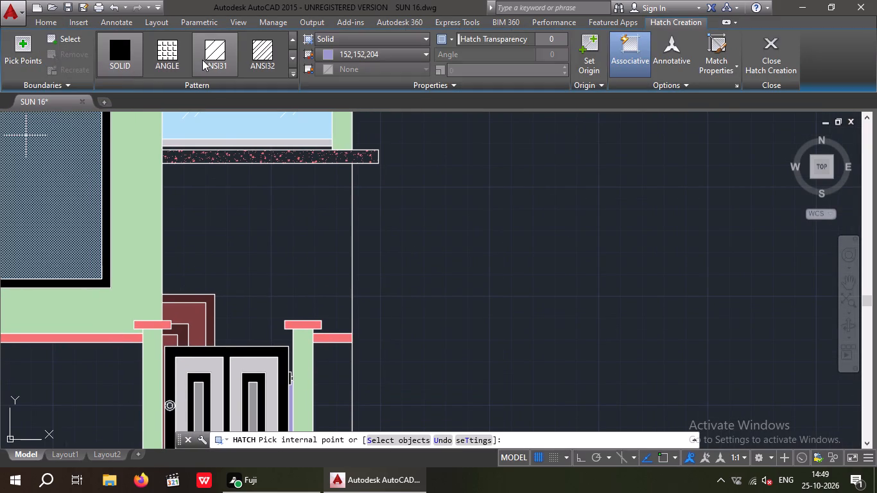
scroll(202, 60, down, 5)
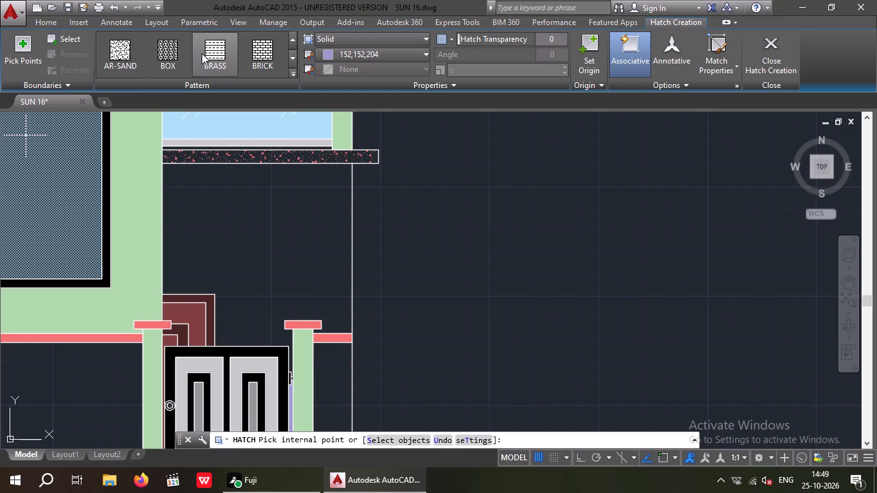
scroll(202, 53, down, 1)
click(293, 74)
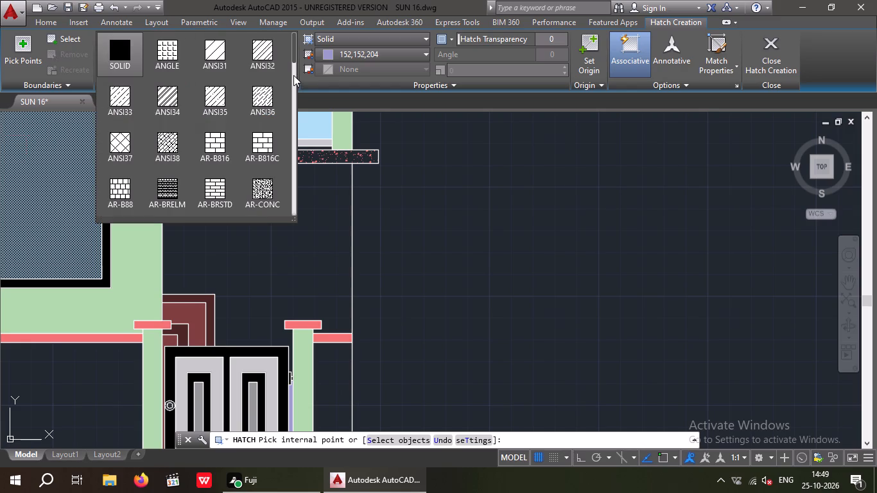
scroll(205, 138, down, 9)
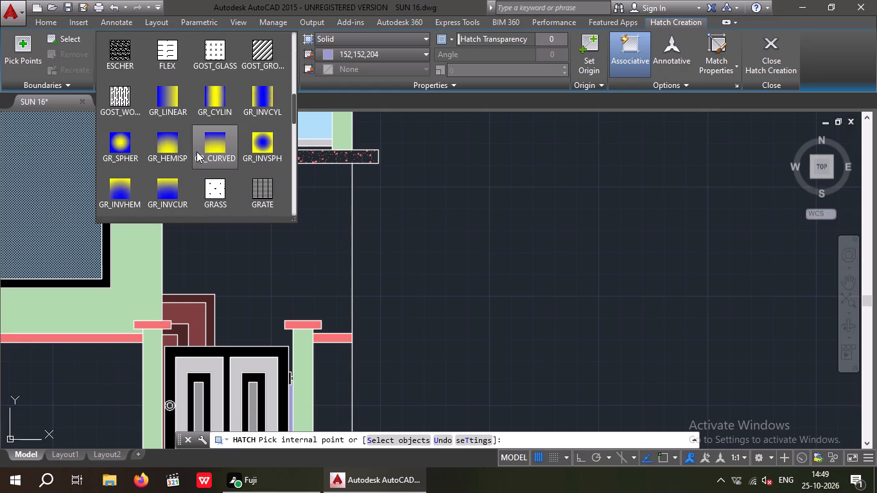
scroll(174, 123, down, 3)
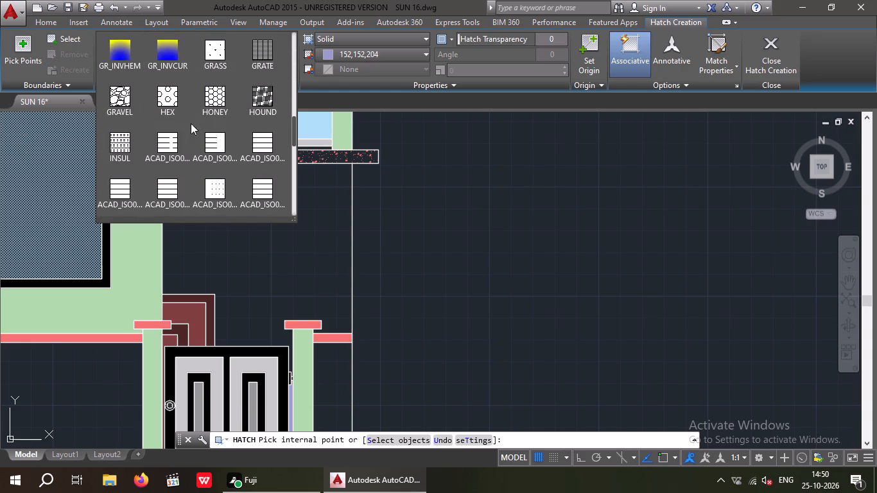
scroll(186, 137, down, 1)
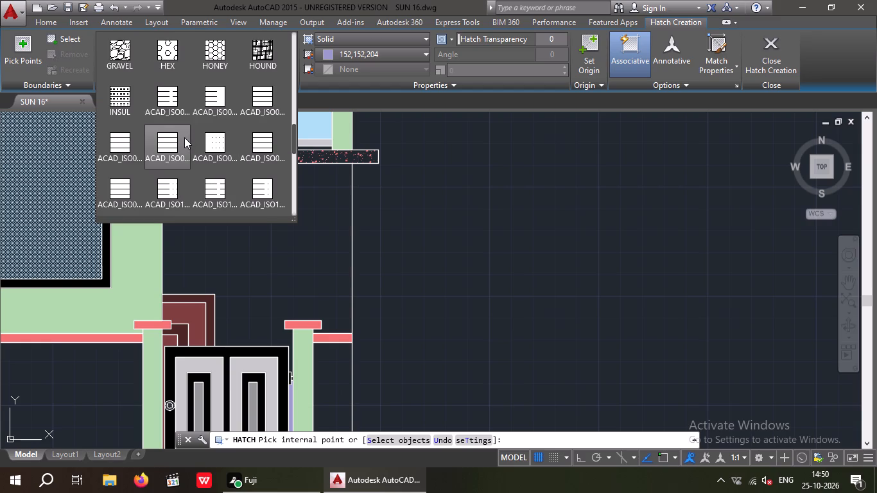
scroll(158, 128, down, 6)
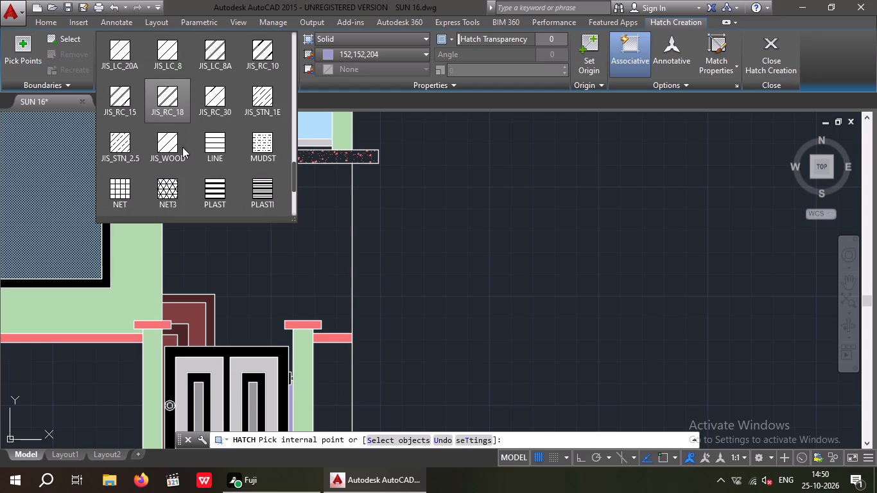
scroll(184, 153, down, 1)
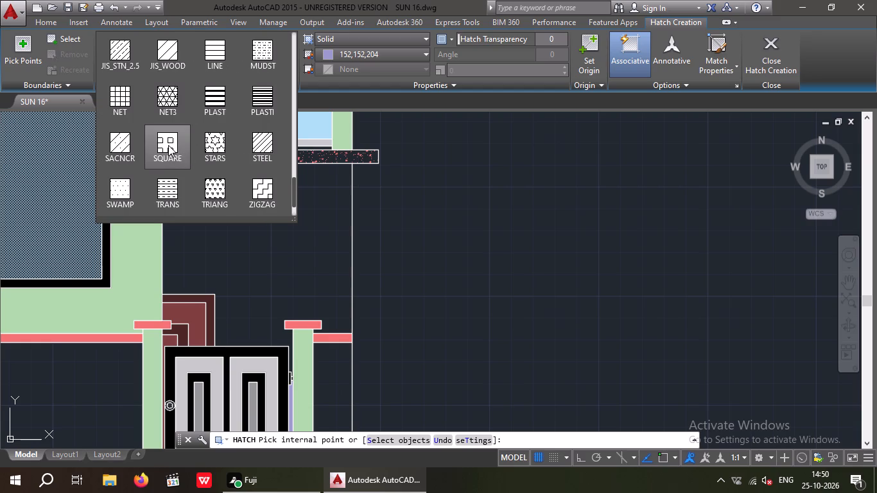
click(168, 145)
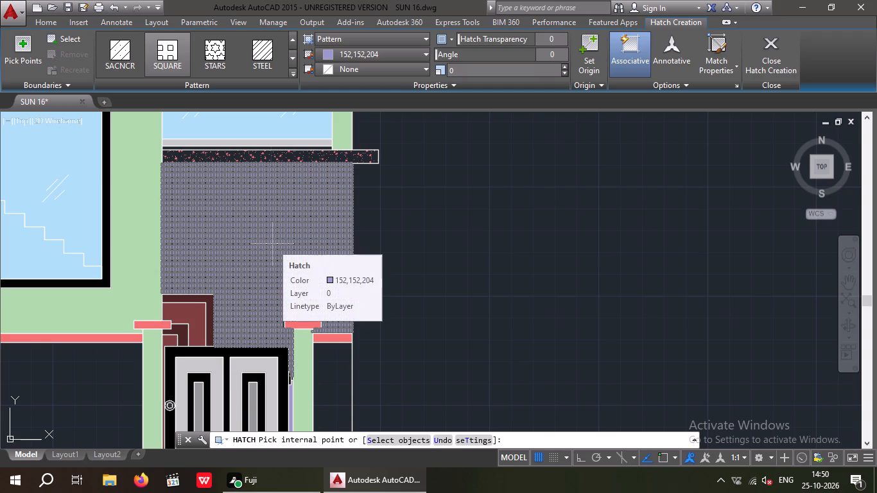
click(272, 244)
key(Escape)
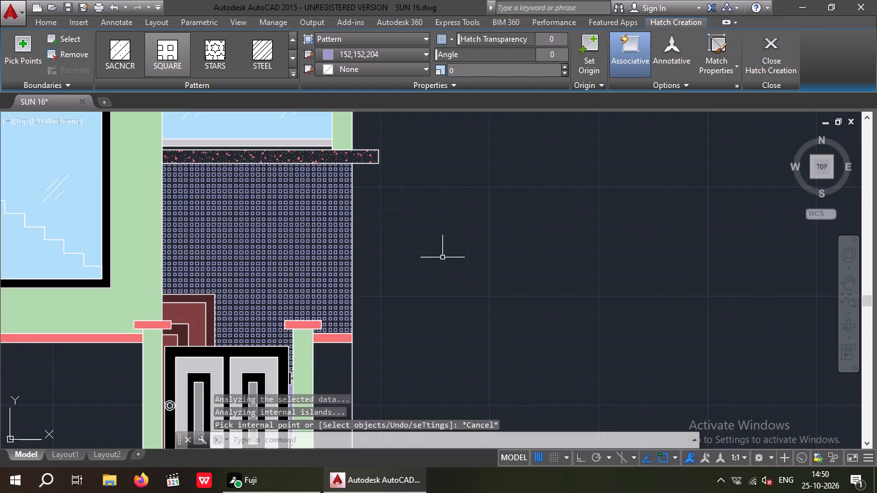
Adjust the scale of the square-pattern hatch above the gate, trying 0.4 and settling on 0.6.
scroll(428, 241, down, 3)
middle_drag(437, 269, 372, 290)
scroll(324, 270, up, 3)
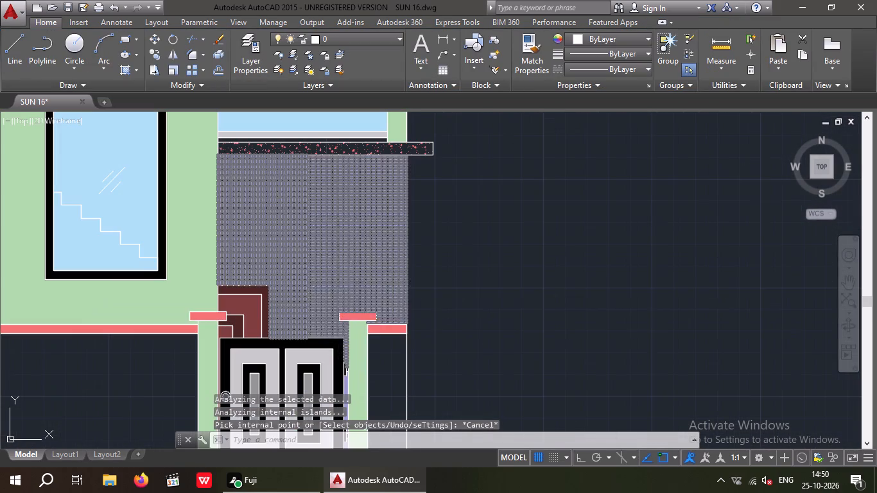
click(343, 225)
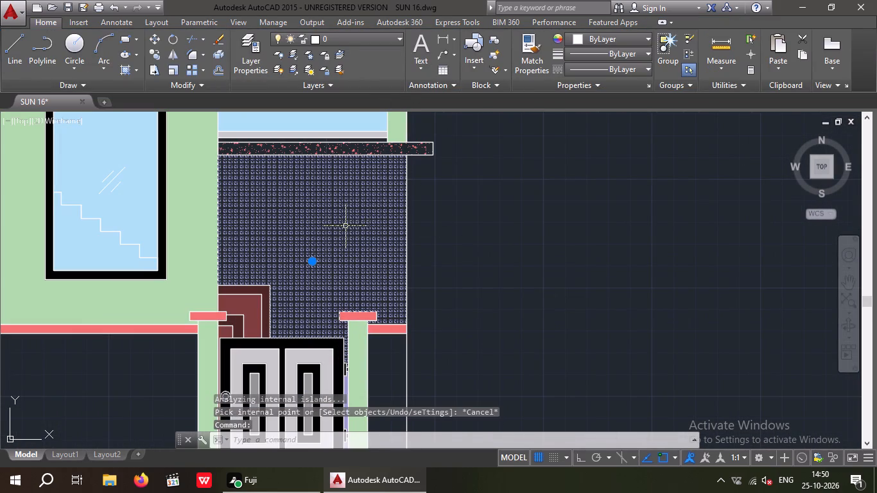
click(467, 71)
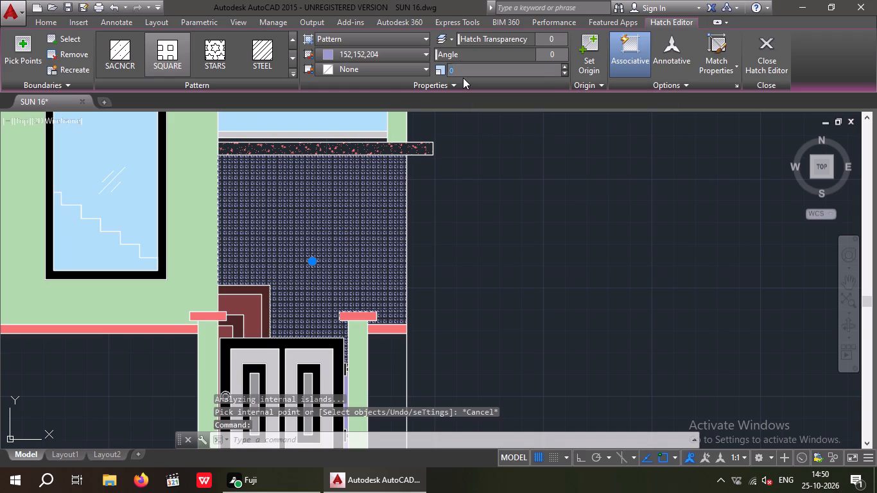
text(0.4)
key(Return)
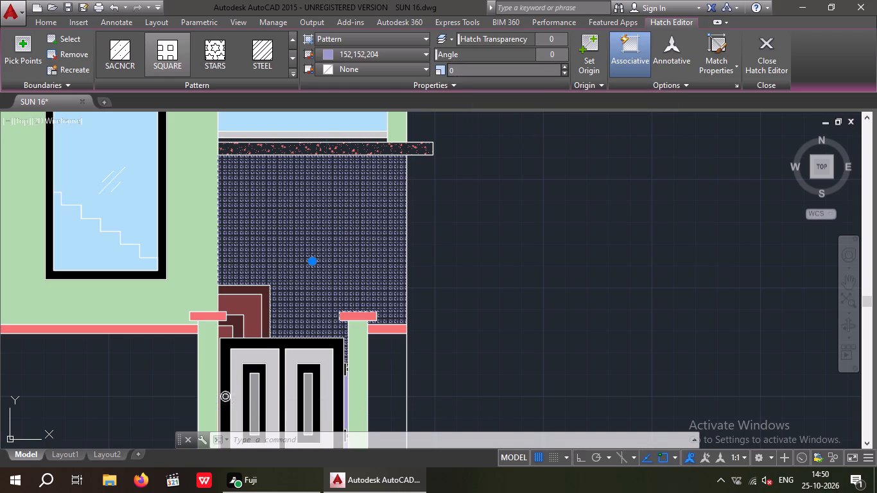
click(457, 72)
text(0.)
key(6)
key(Return)
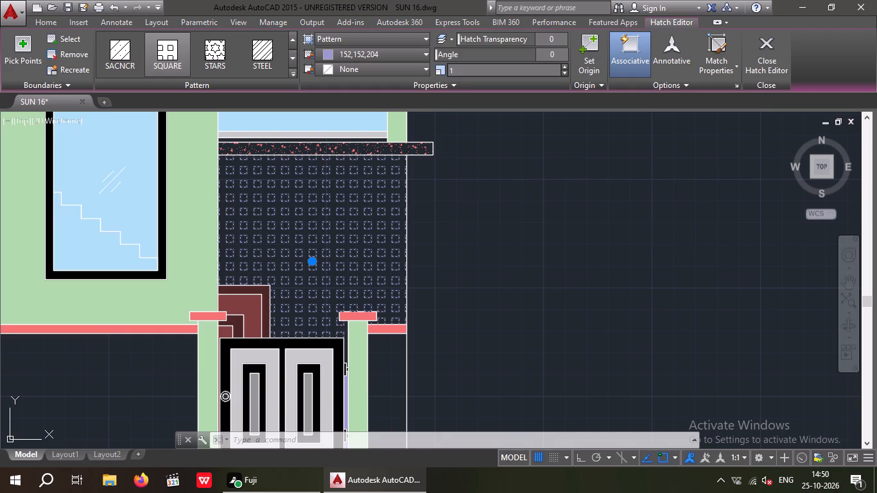
click(457, 72)
key(Escape)
key(Escape)
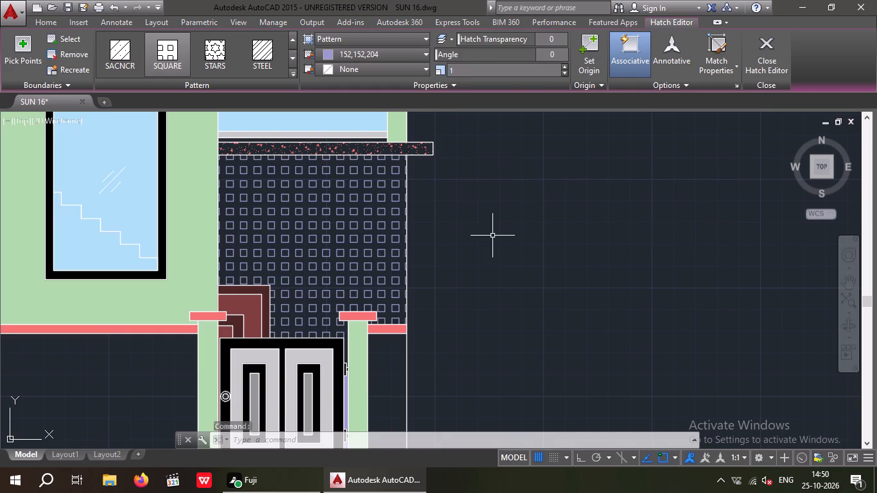
key(Escape)
Change the square-pattern hatch on the wall above the gate to the BRSTONE pattern.
scroll(474, 246, down, 2)
middle_drag(479, 270, 408, 305)
middle_drag(411, 315, 403, 285)
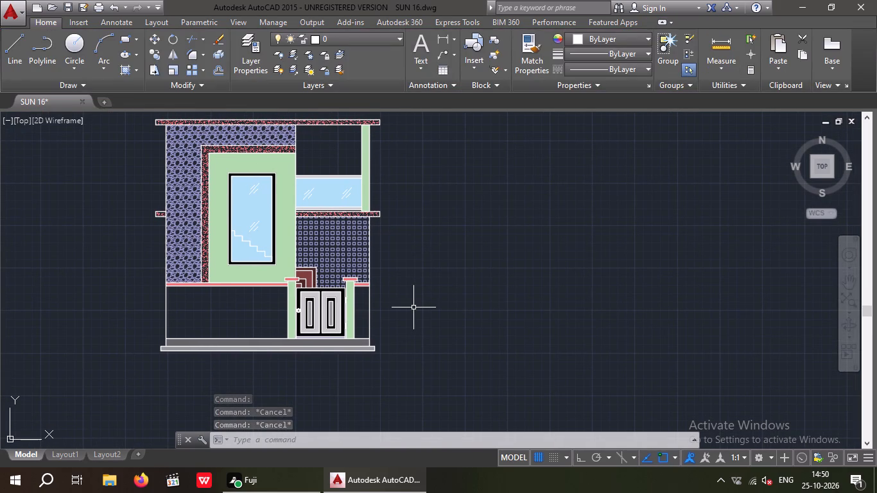
click(338, 257)
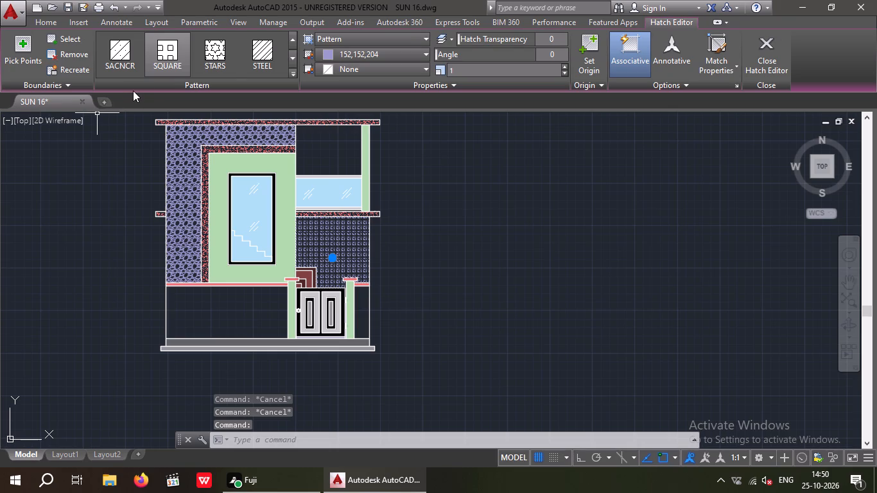
scroll(205, 45, up, 2)
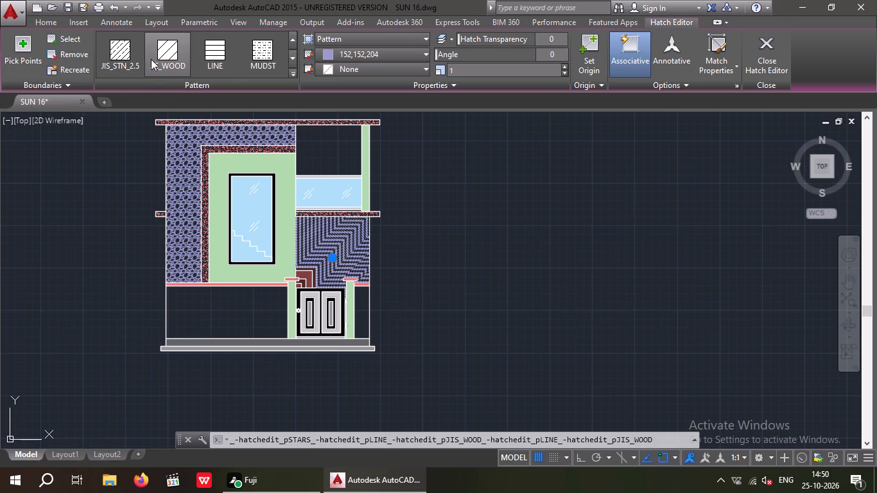
scroll(131, 57, up, 1)
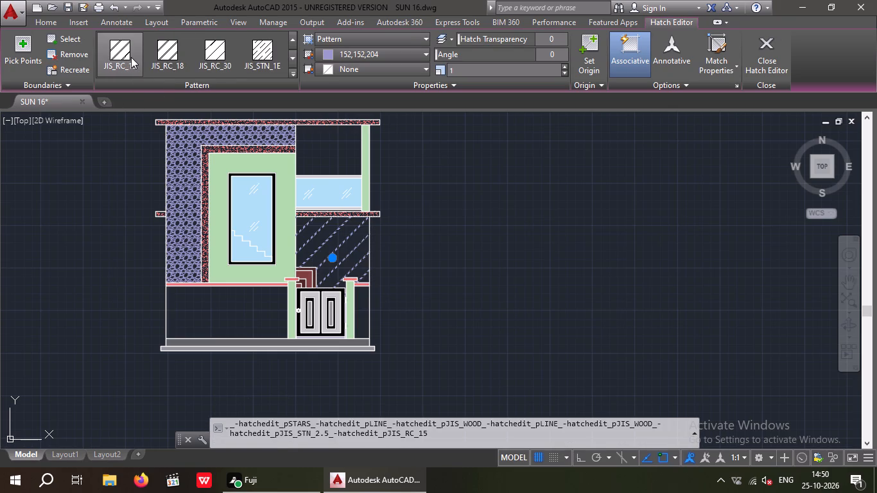
scroll(131, 57, up, 2)
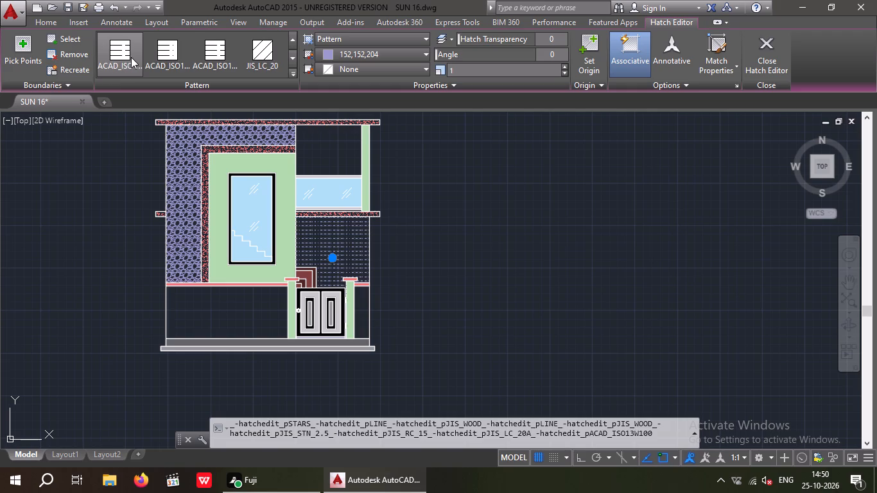
scroll(131, 57, up, 2)
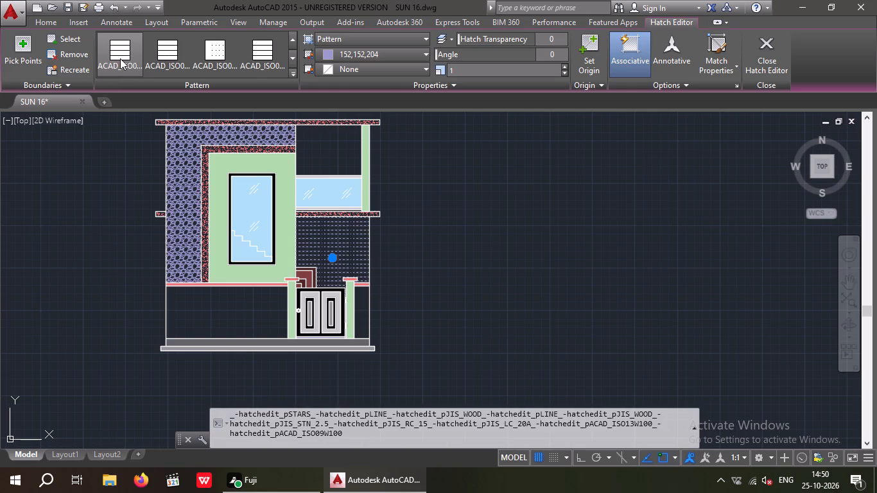
scroll(120, 58, up, 2)
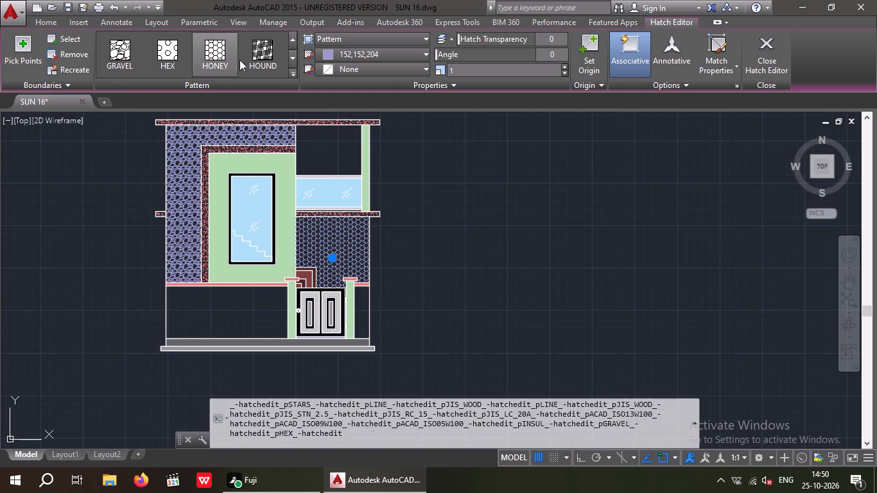
scroll(259, 55, up, 2)
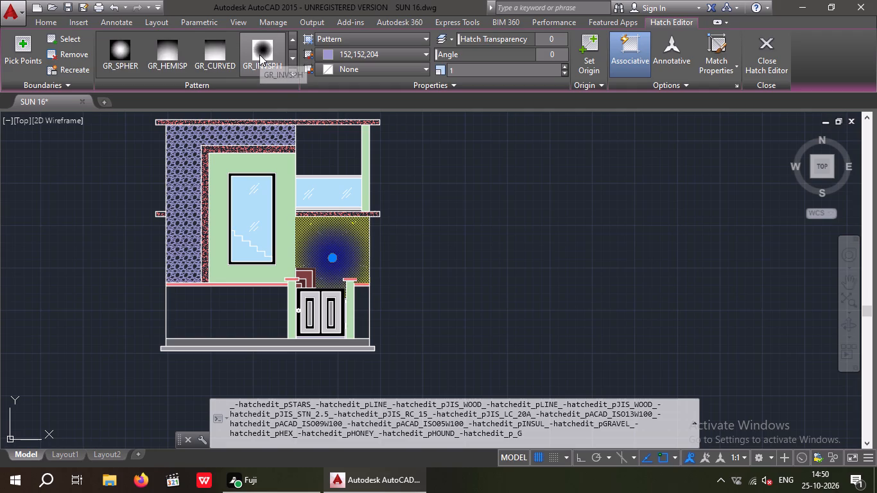
scroll(259, 55, up, 2)
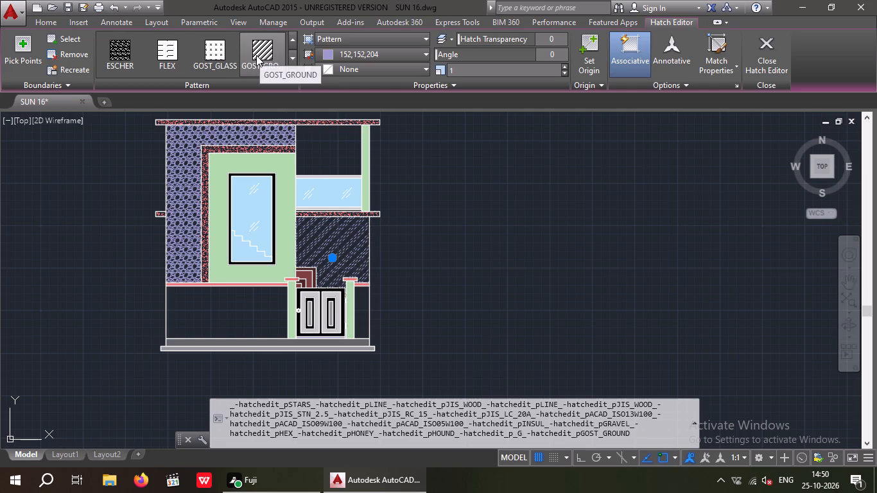
scroll(164, 53, up, 1)
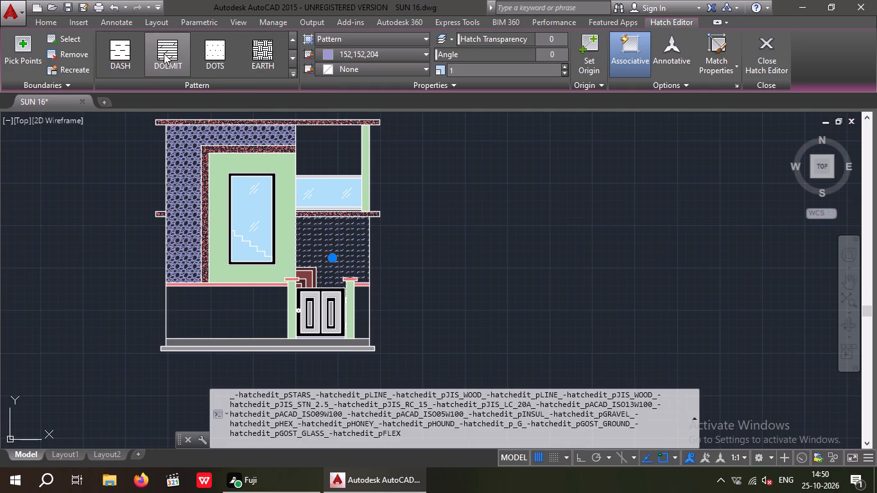
scroll(164, 53, up, 1)
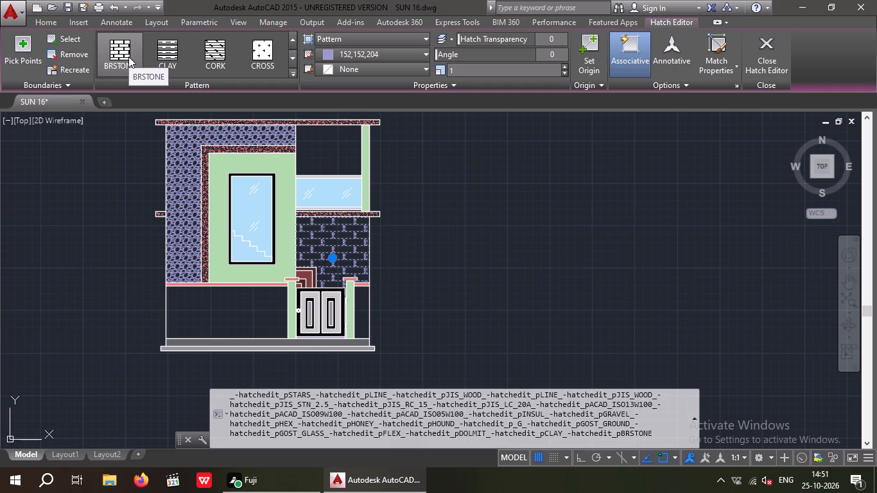
click(128, 56)
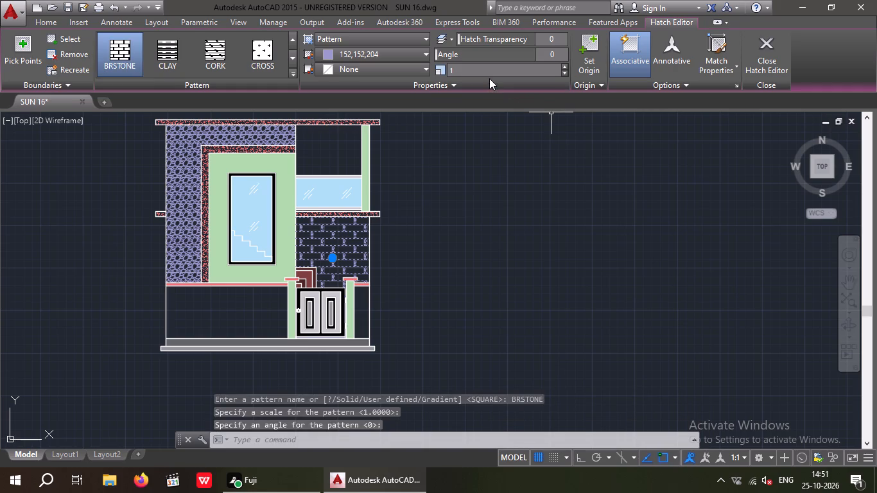
Set the scale of the BRSTONE hatch above the gate to 0.4.
click(474, 73)
text(0.4)
key(Return)
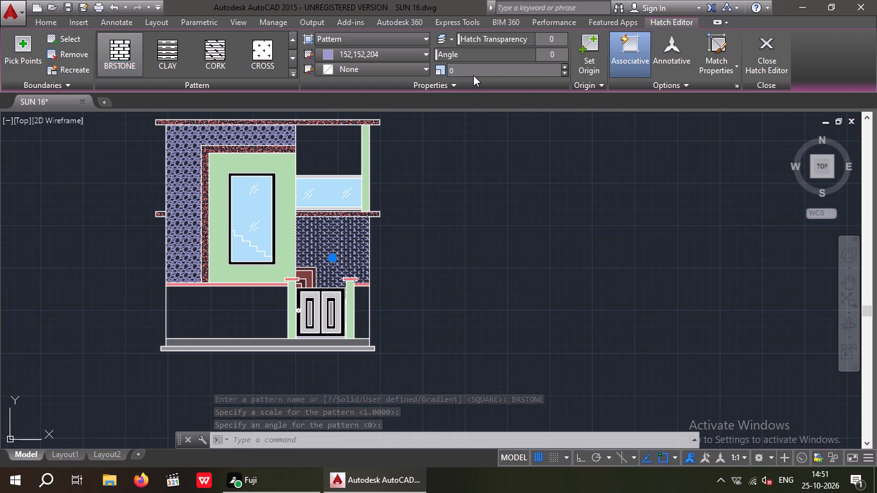
scroll(340, 254, up, 1)
key(Escape)
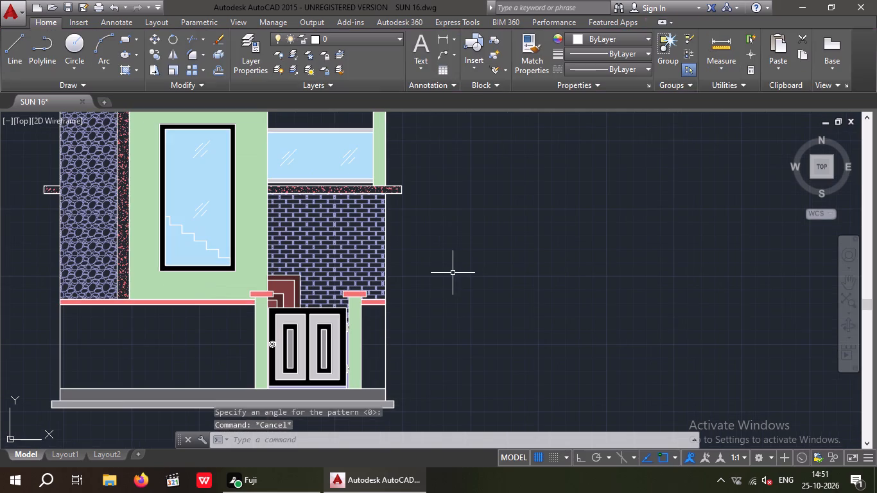
Examine the BRSTONE wall above the gate up close and against the whole front elevation.
scroll(446, 261, down, 2)
middle_drag(451, 290, 429, 318)
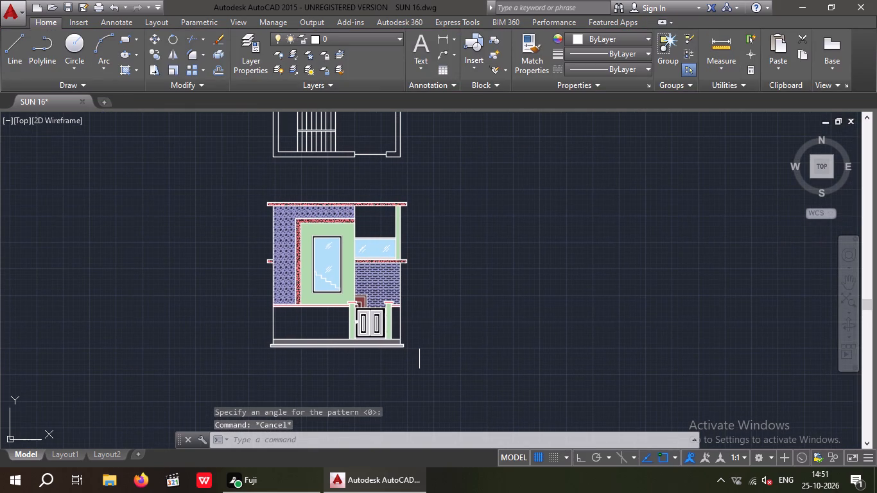
scroll(383, 271, up, 3)
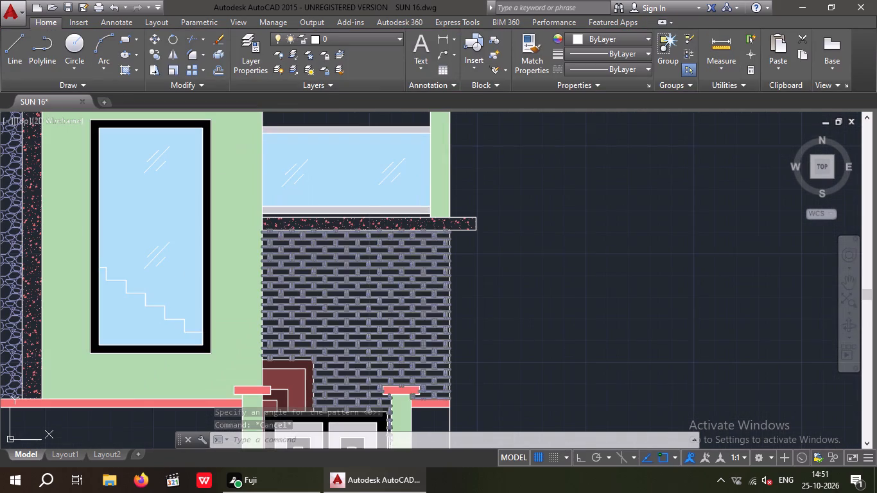
click(372, 302)
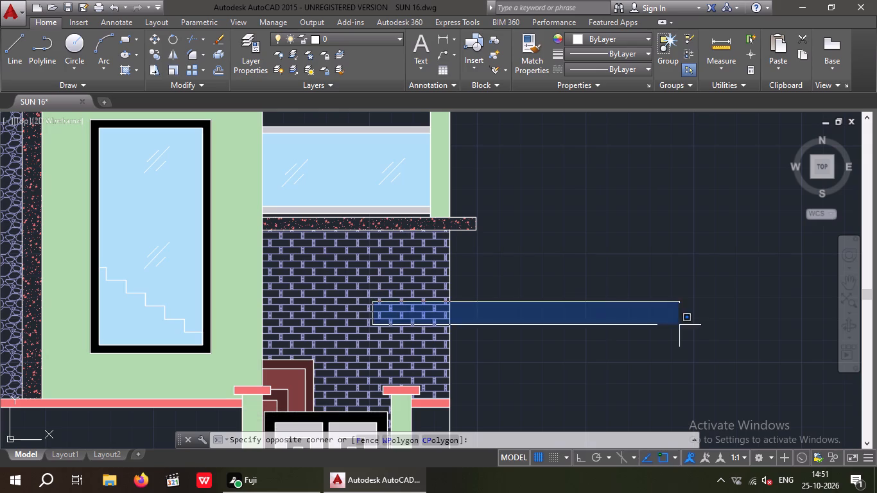
key(Escape)
scroll(587, 183, down, 2)
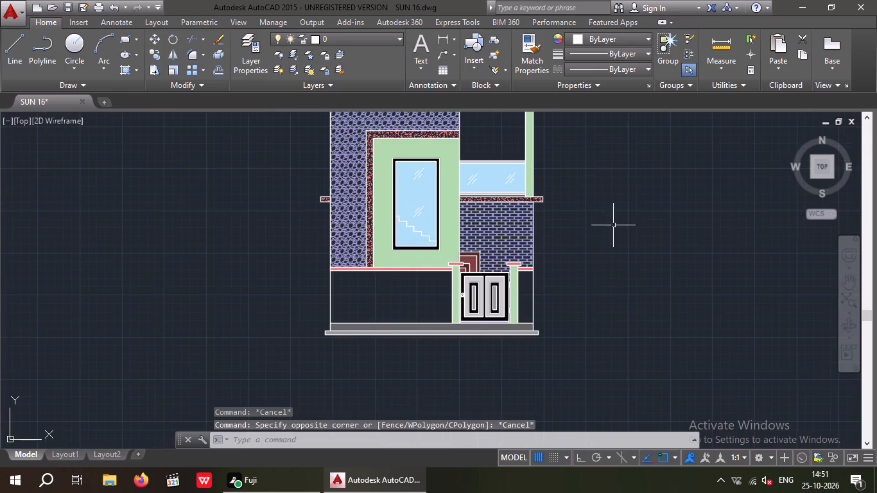
middle_drag(606, 228, 483, 232)
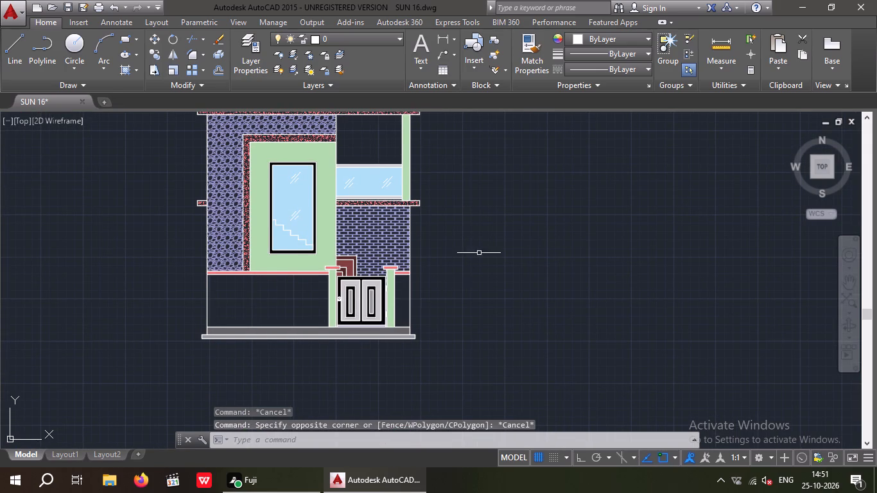
middle_drag(456, 298, 444, 331)
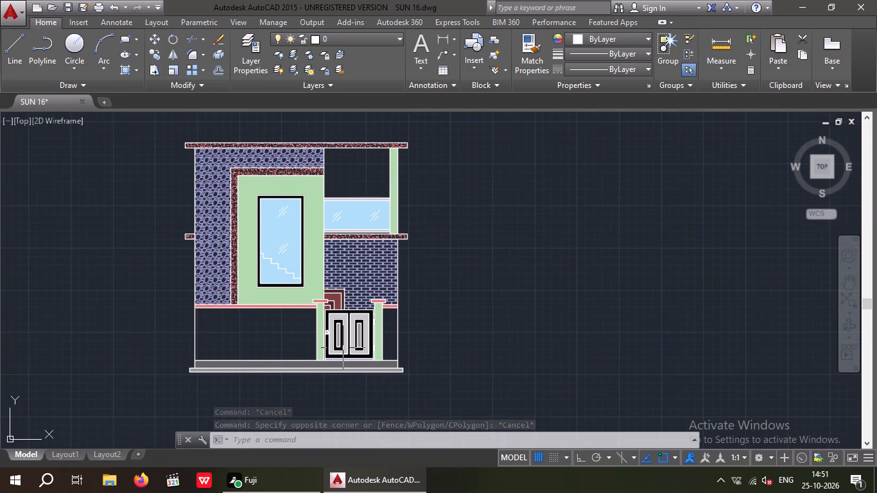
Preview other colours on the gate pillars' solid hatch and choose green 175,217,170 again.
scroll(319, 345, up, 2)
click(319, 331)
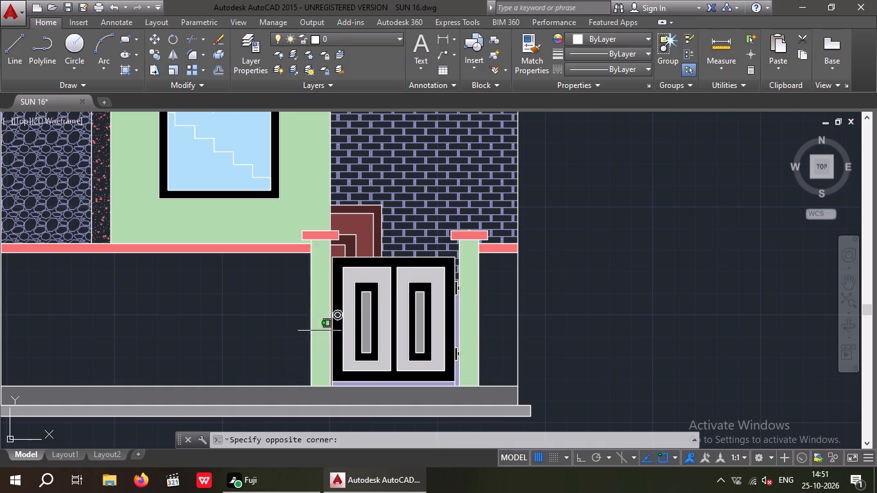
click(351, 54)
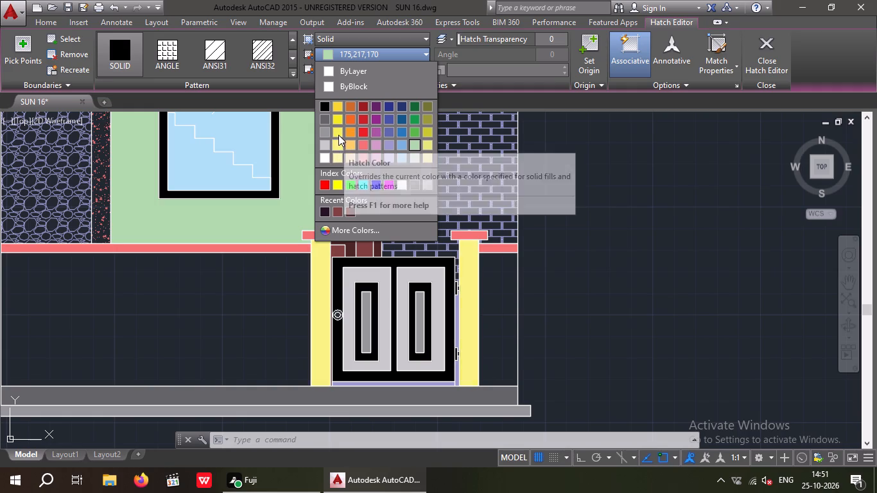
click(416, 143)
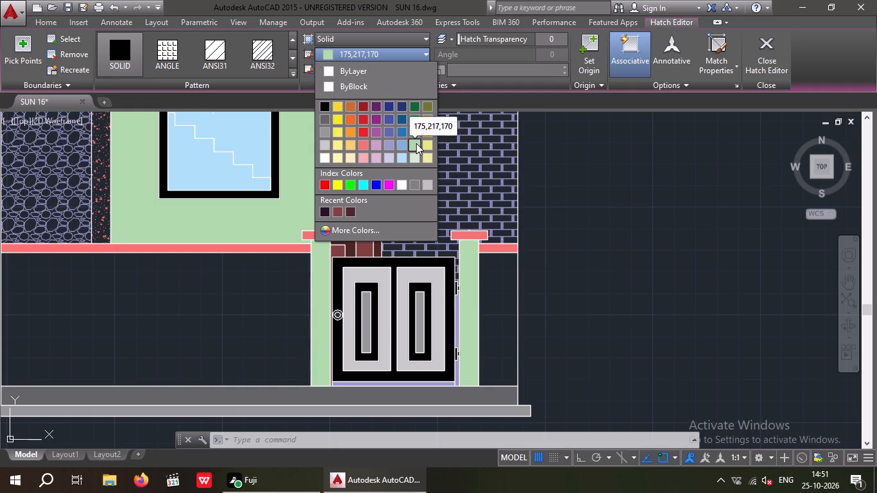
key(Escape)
Hatch the empty lower wall to the left of the gate with the AR-BRSTD pattern in colour 94,103,175.
scroll(673, 227, down, 2)
middle_drag(668, 235, 638, 268)
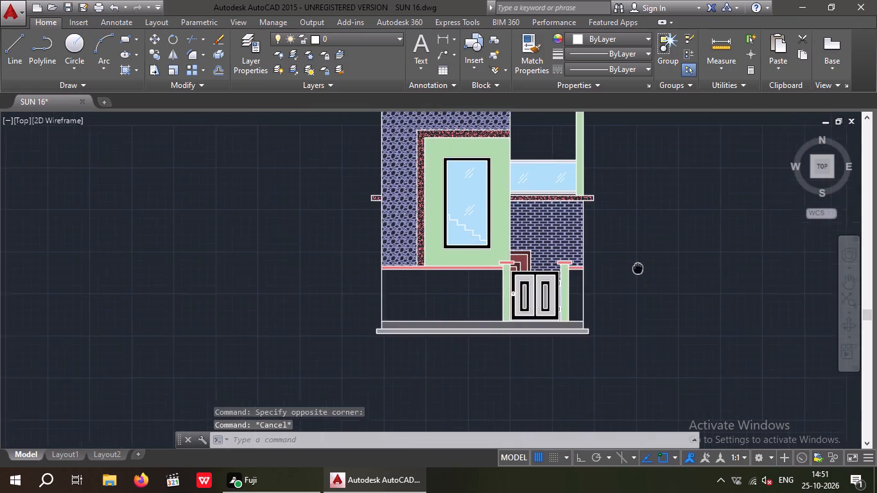
middle_drag(638, 268, 542, 266)
middle_drag(548, 278, 509, 341)
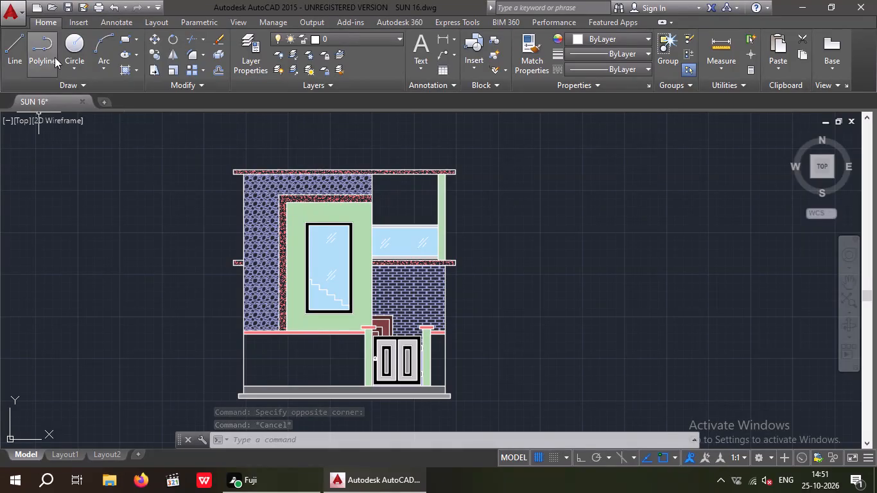
click(134, 71)
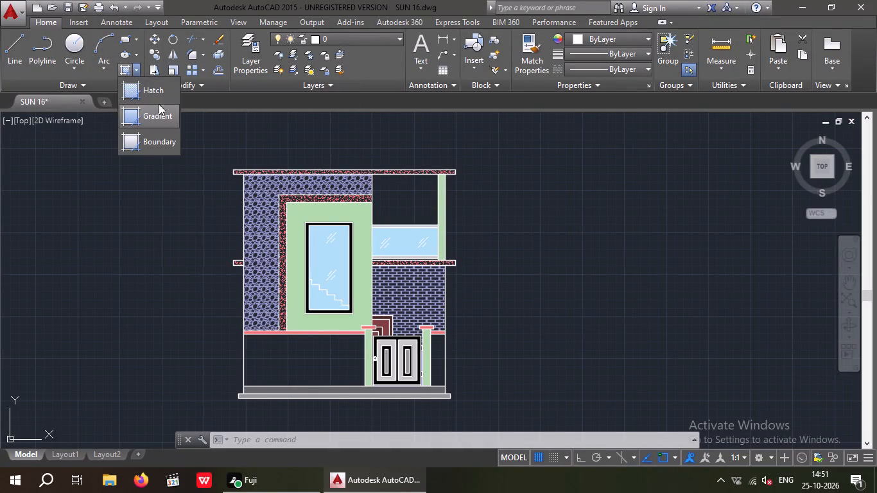
click(123, 69)
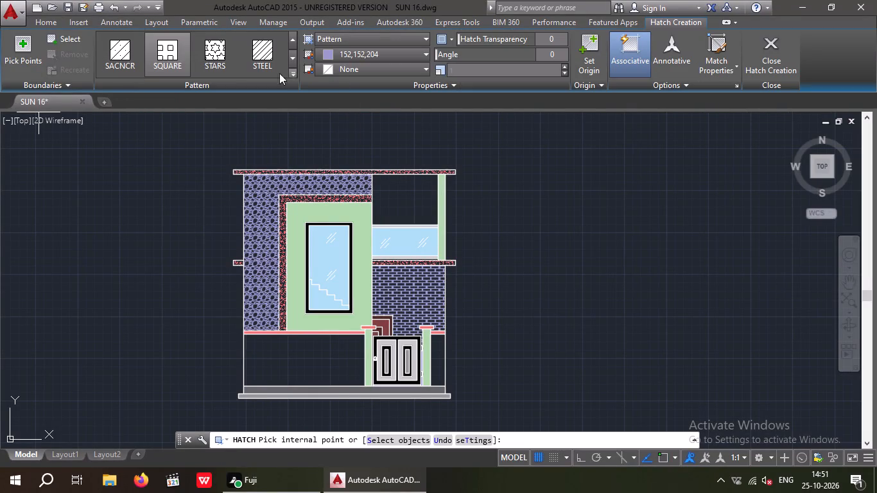
click(293, 74)
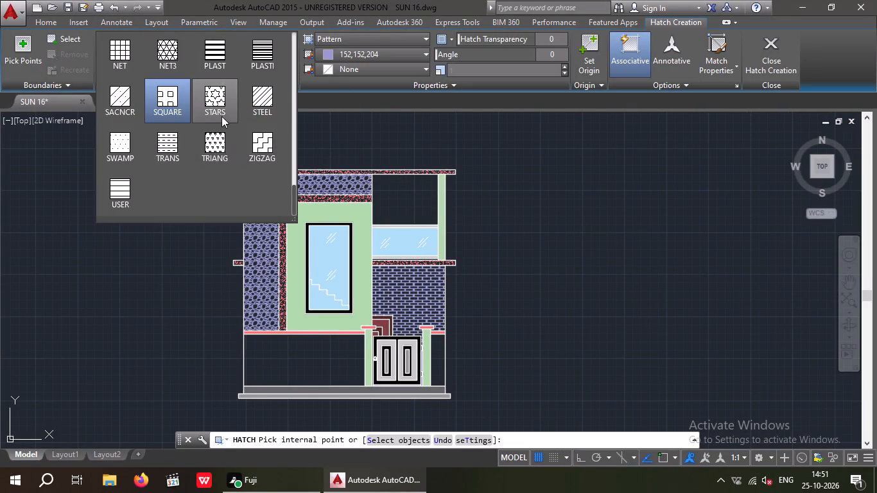
scroll(221, 116, up, 10)
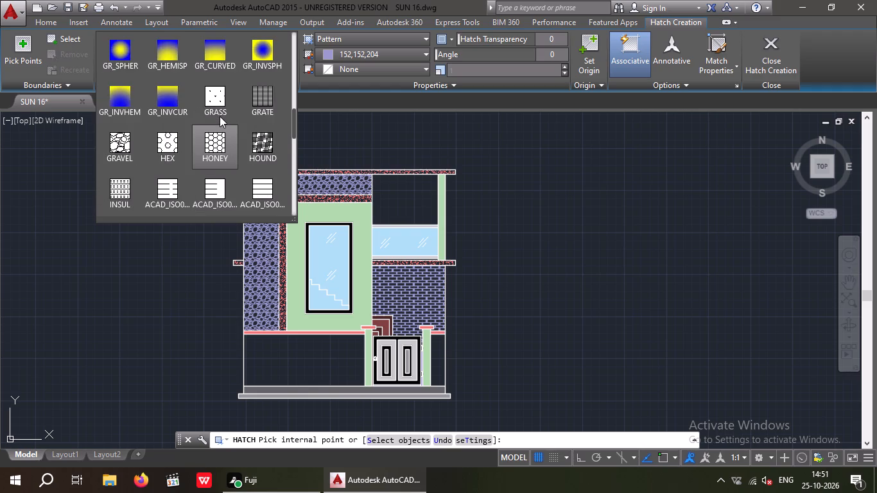
scroll(220, 116, up, 8)
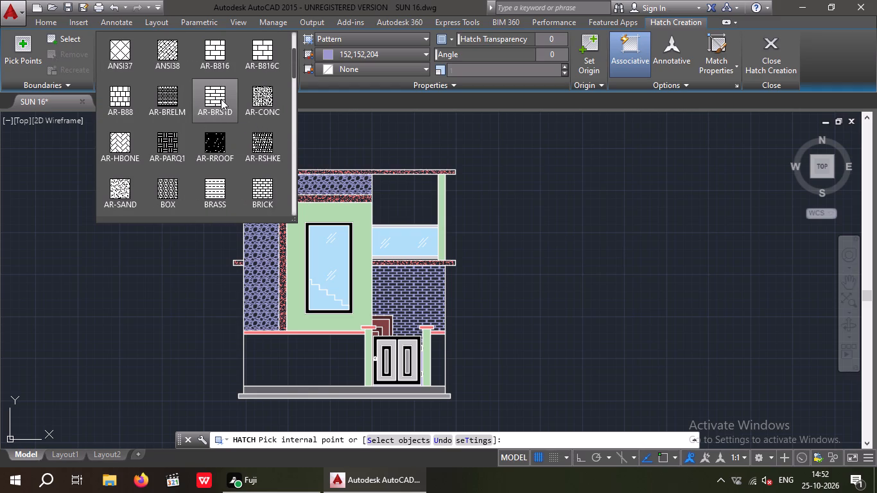
click(215, 97)
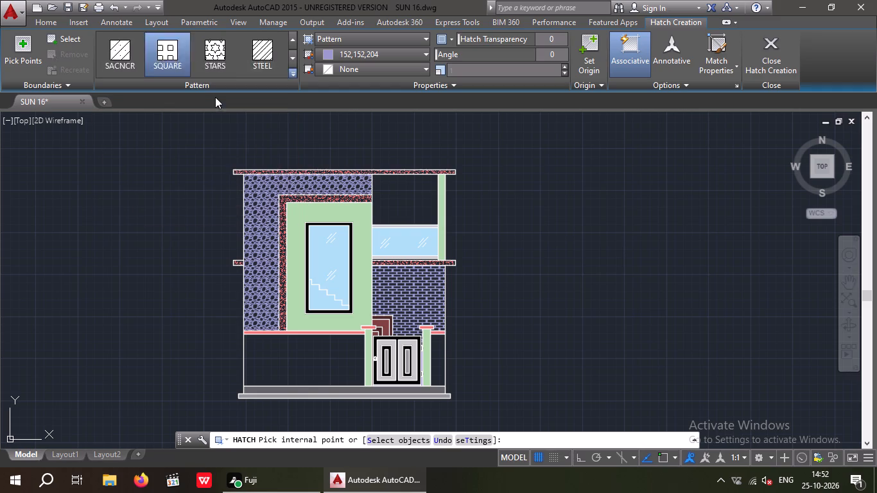
click(289, 361)
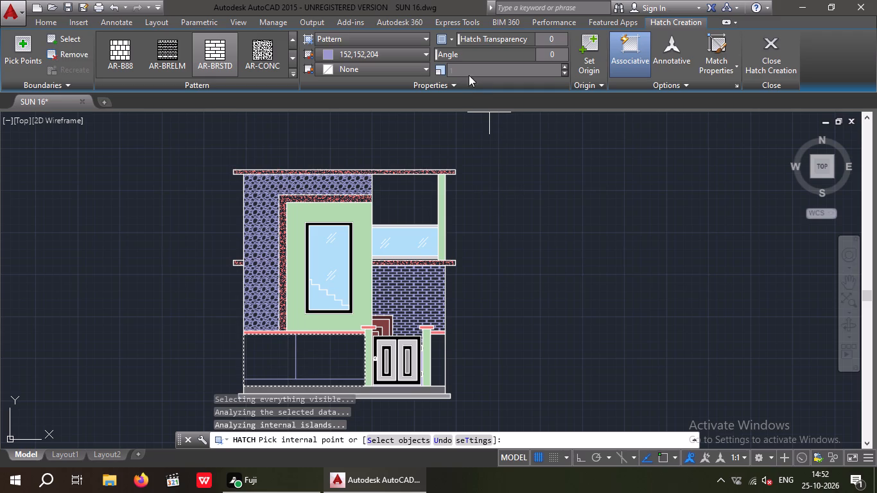
click(383, 53)
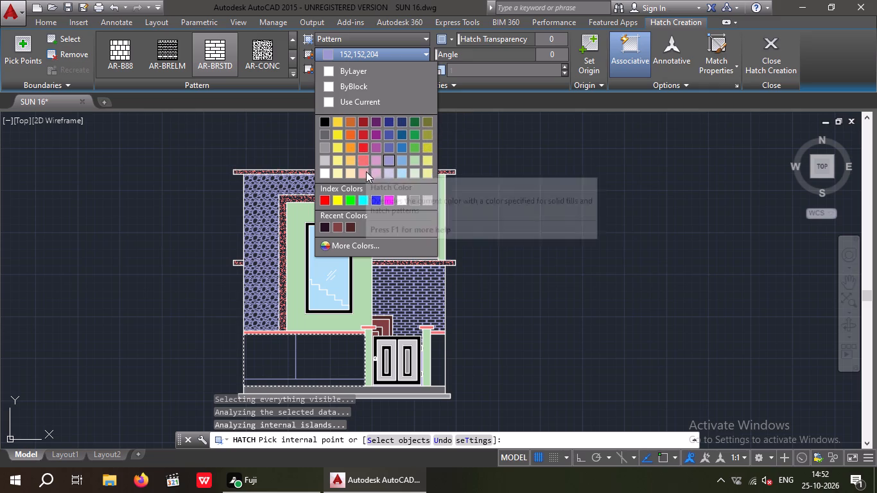
click(390, 148)
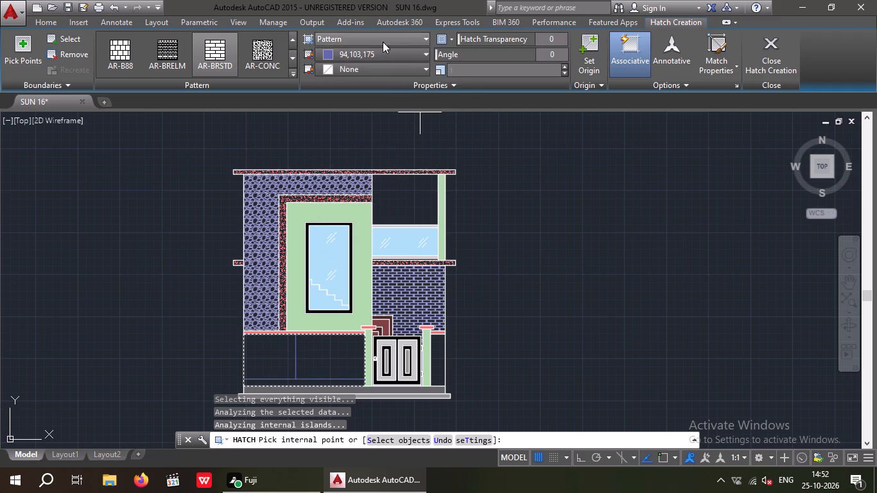
Try scales 0.4, 0.1 and 0.08 on the lower wall's AR-BRSTD hatch, and settle on 0.06.
click(461, 71)
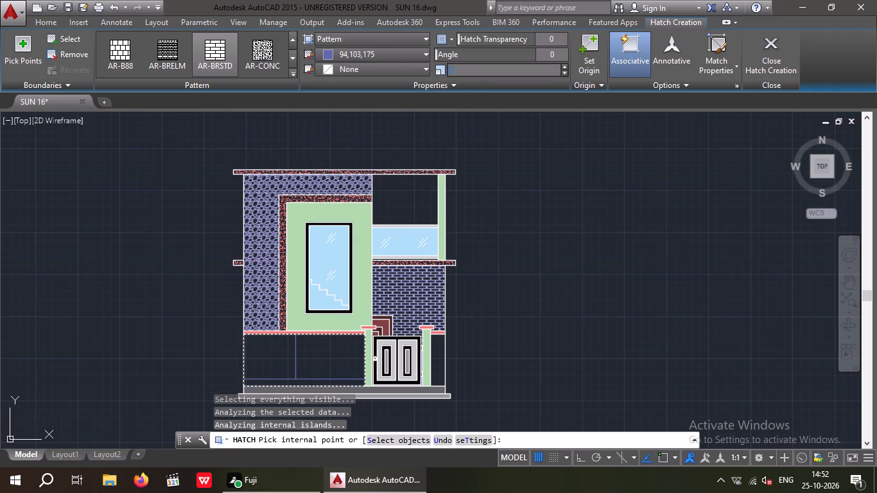
text(0.4)
key(Return)
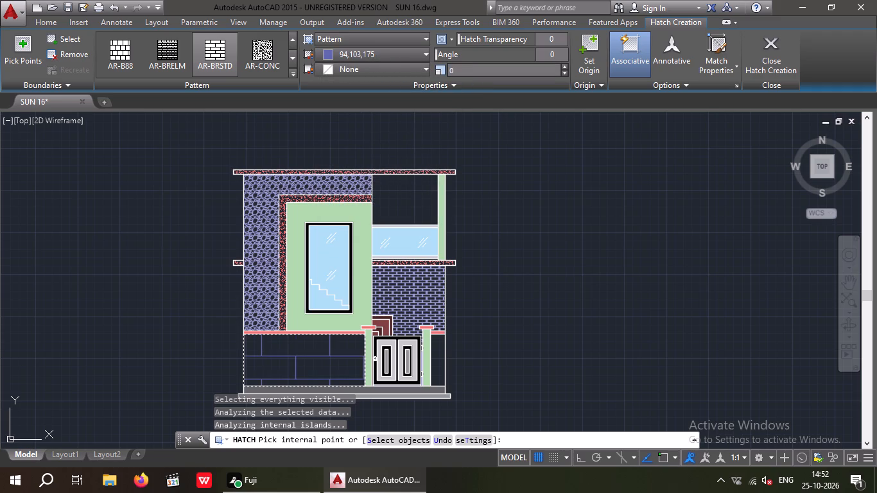
click(456, 72)
text(0.1)
key(Return)
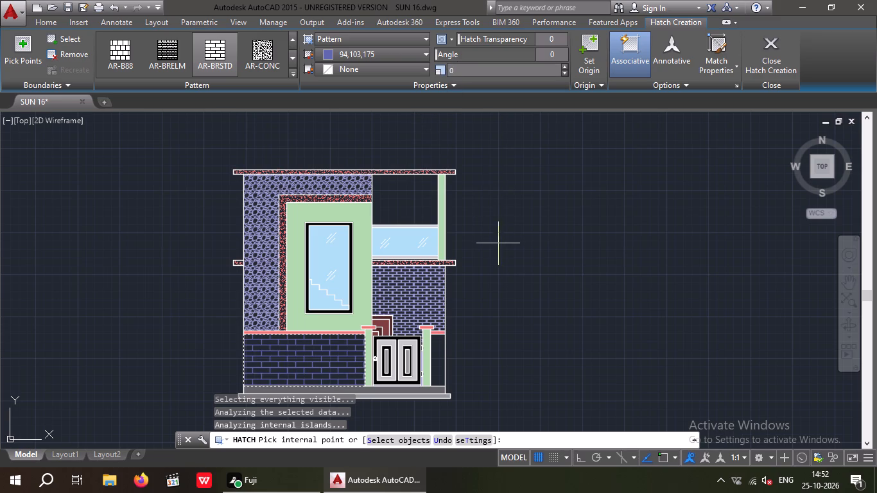
click(458, 73)
text(0.)
key(0)
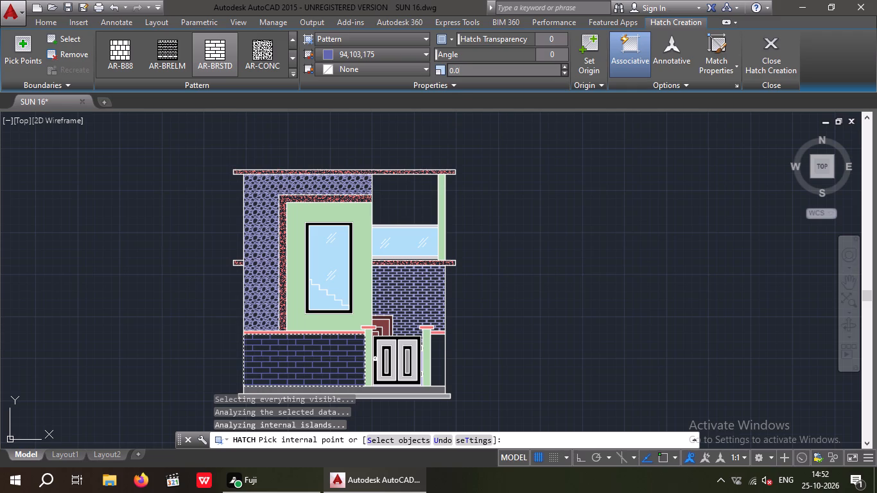
key(8)
key(Return)
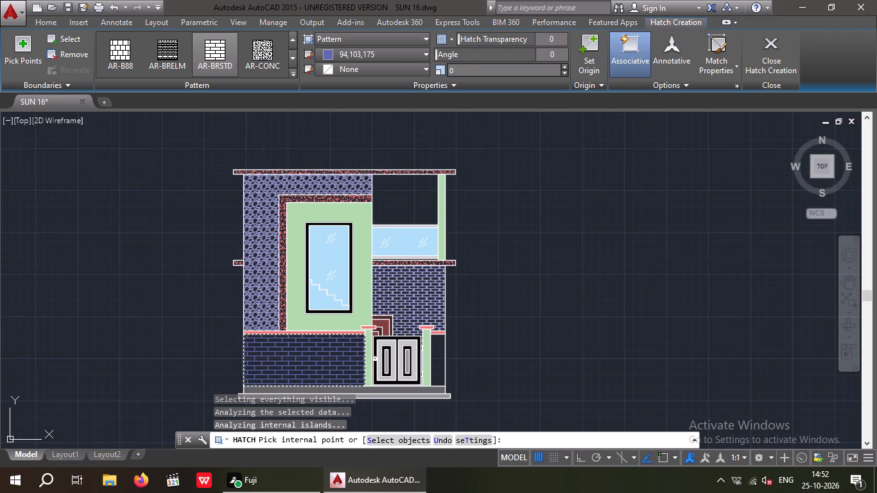
click(460, 67)
text(0.0)
key(6)
key(Return)
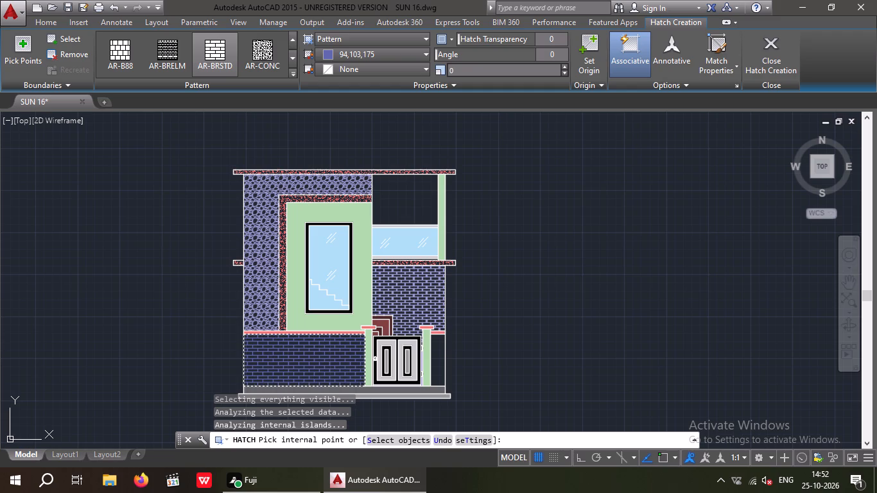
Extend the same AR-BRSTD hatch to the narrow lower wall strip to the right of the gate.
middle_drag(542, 295, 447, 286)
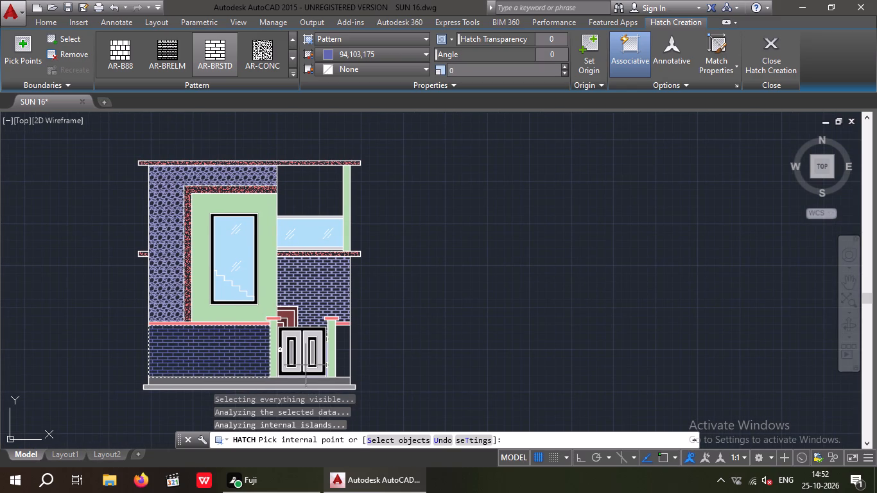
click(344, 356)
key(Escape)
Change the lower wall's AR-BRSTD brick hatch colour to green 175,217,170.
scroll(419, 324, down, 1)
middle_drag(435, 350, 436, 346)
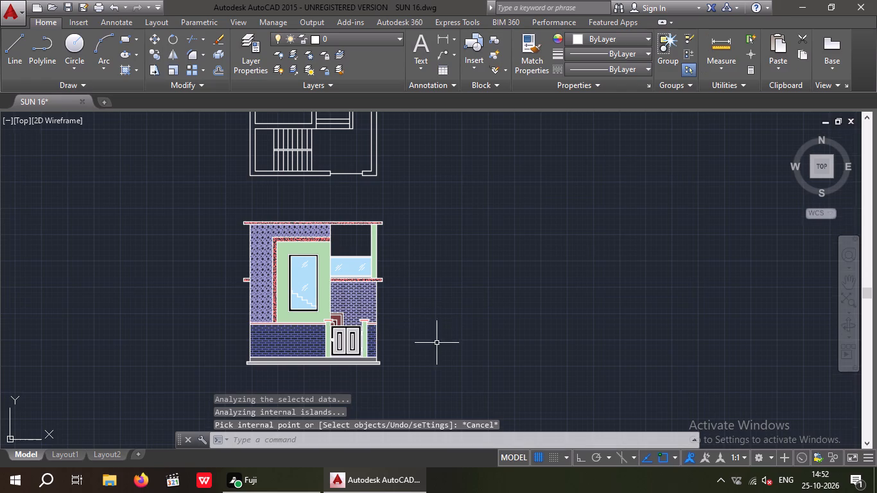
middle_drag(436, 346, 428, 387)
middle_drag(438, 354, 471, 309)
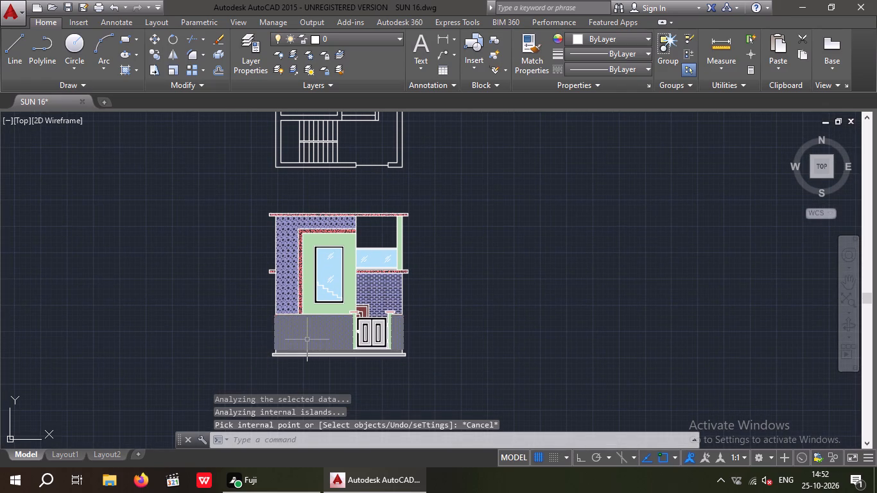
click(307, 339)
click(347, 51)
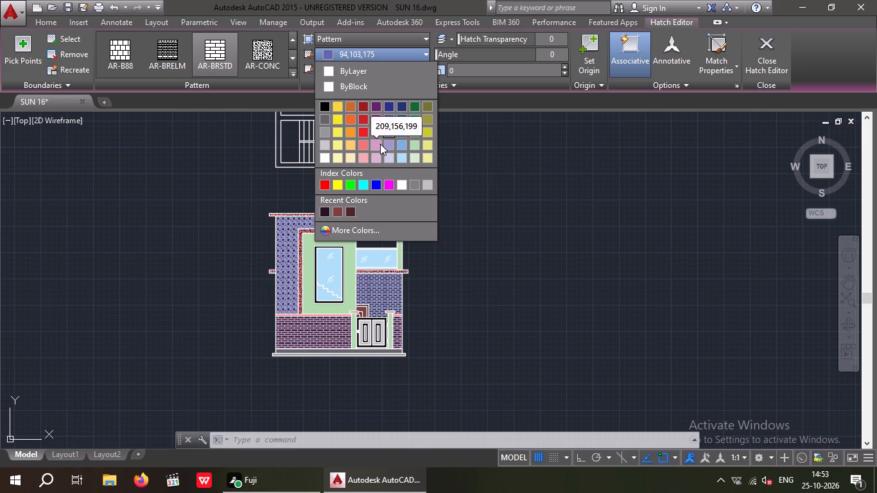
click(416, 145)
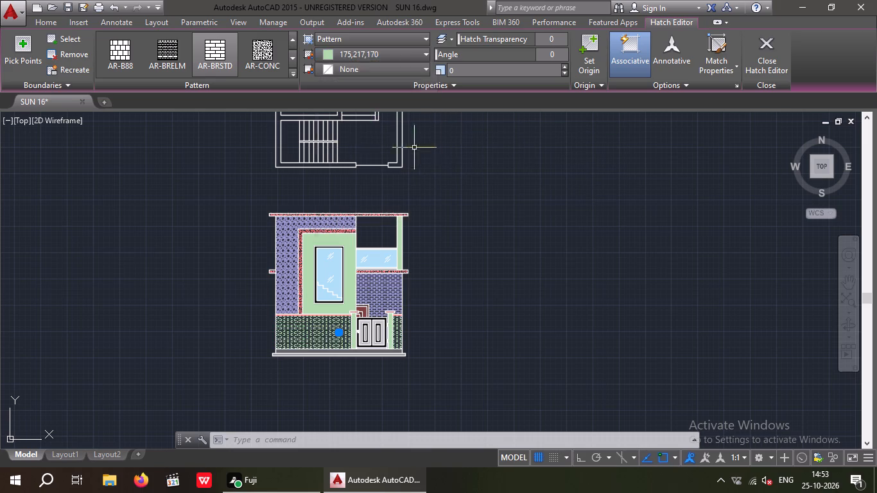
key(Escape)
Change the gate pillars' solid hatch colour to blue 94,103,175.
middle_drag(480, 304, 465, 263)
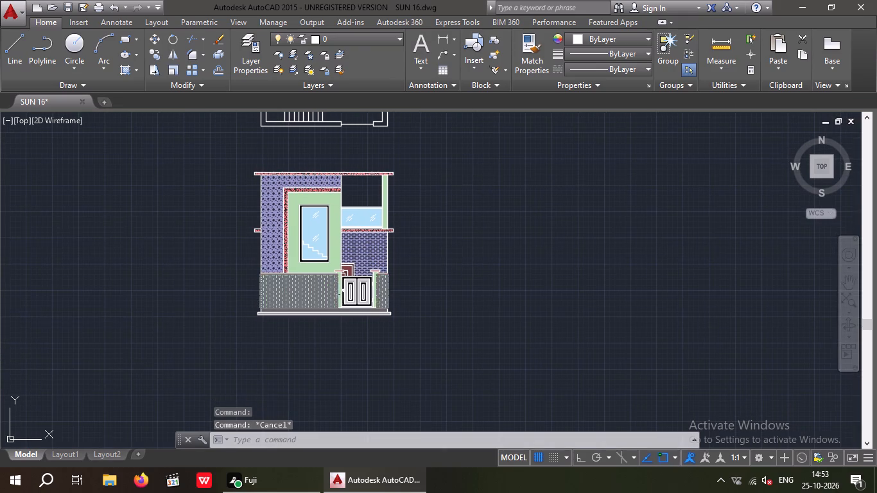
scroll(338, 297, up, 2)
click(334, 279)
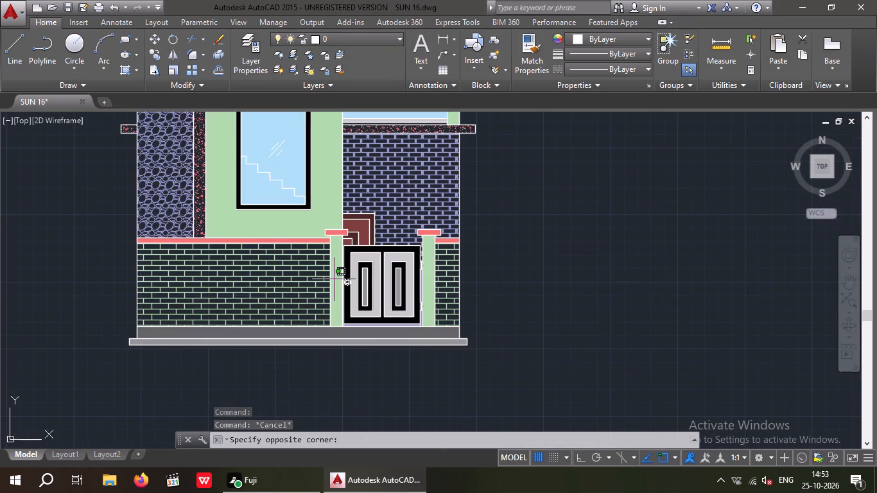
click(345, 56)
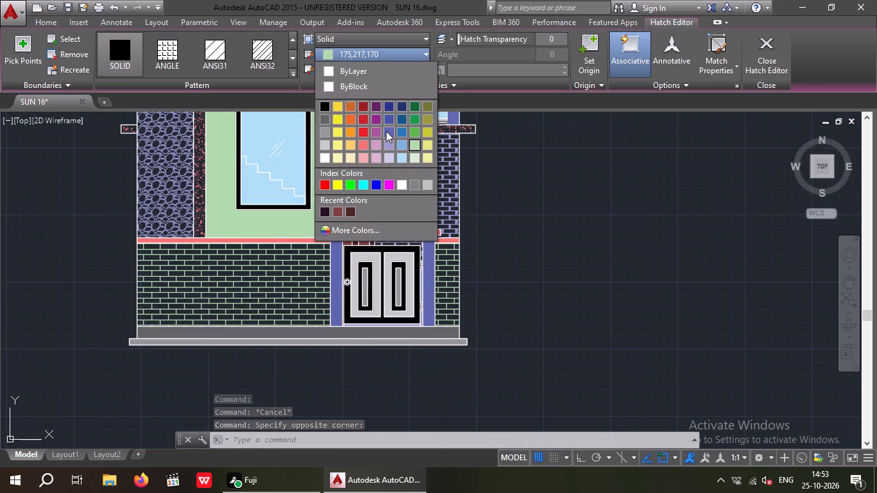
click(386, 131)
key(Escape)
Save the drawing with the recoloured lower wall and gate pillars.
middle_drag(514, 205, 471, 288)
scroll(471, 253, down, 2)
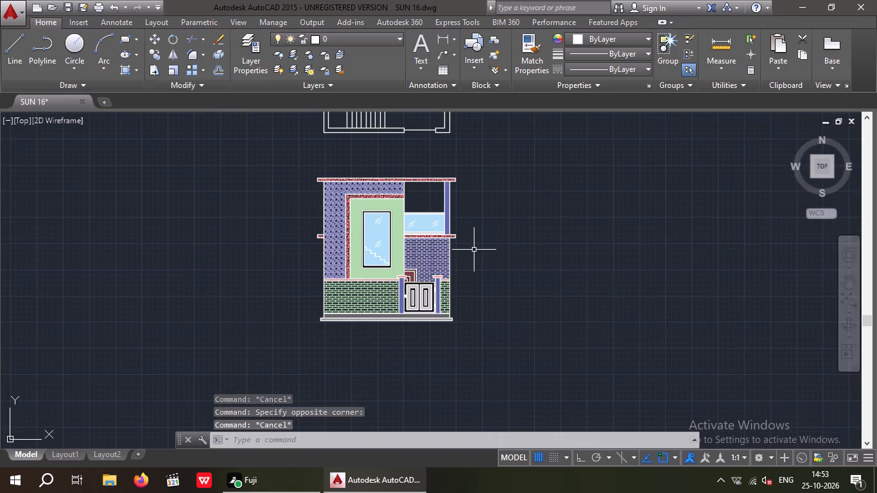
middle_drag(473, 250, 442, 282)
scroll(440, 339, up, 2)
middle_drag(445, 324, 478, 316)
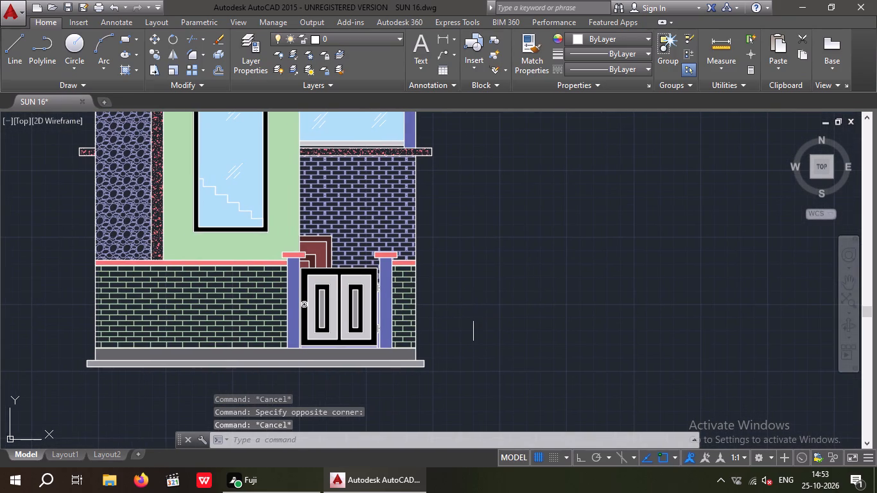
key(ctrl+s)
key(ctrl+s)
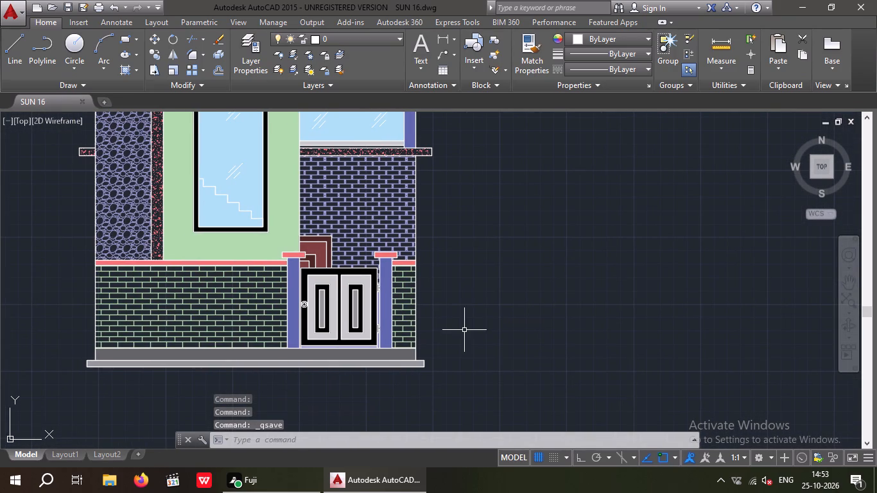
Change the GRAVEL hatch on the upper wall around the window surround to olive 153,155,55.
middle_drag(474, 314, 455, 392)
scroll(446, 358, down, 1)
middle_drag(446, 358, 463, 358)
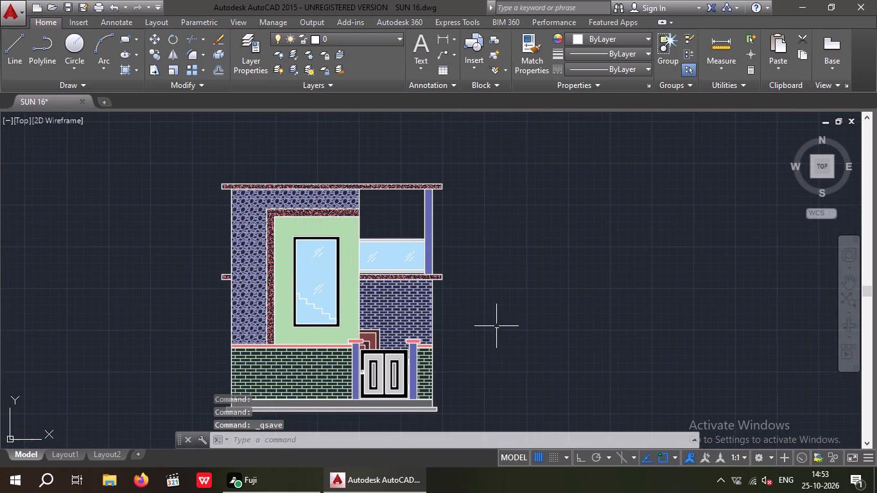
middle_drag(491, 324, 543, 294)
scroll(535, 295, down, 2)
middle_drag(526, 305, 516, 333)
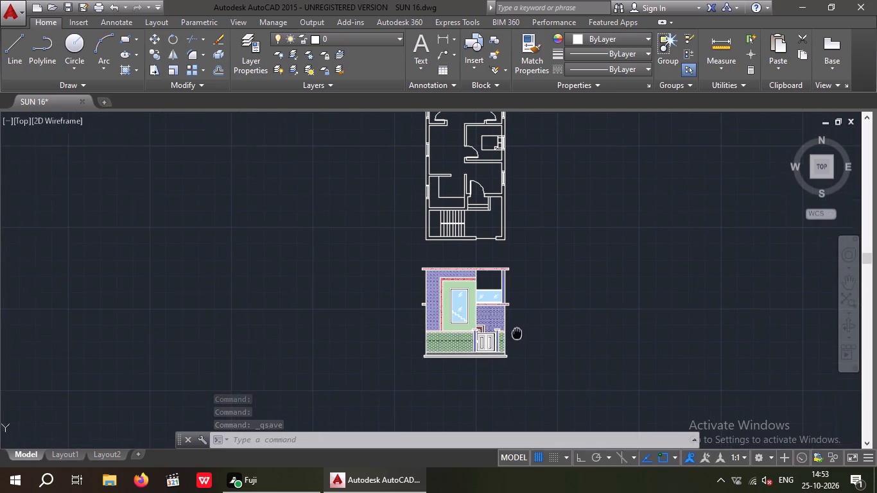
middle_drag(516, 333, 514, 333)
scroll(428, 283, up, 2)
middle_drag(297, 261, 204, 209)
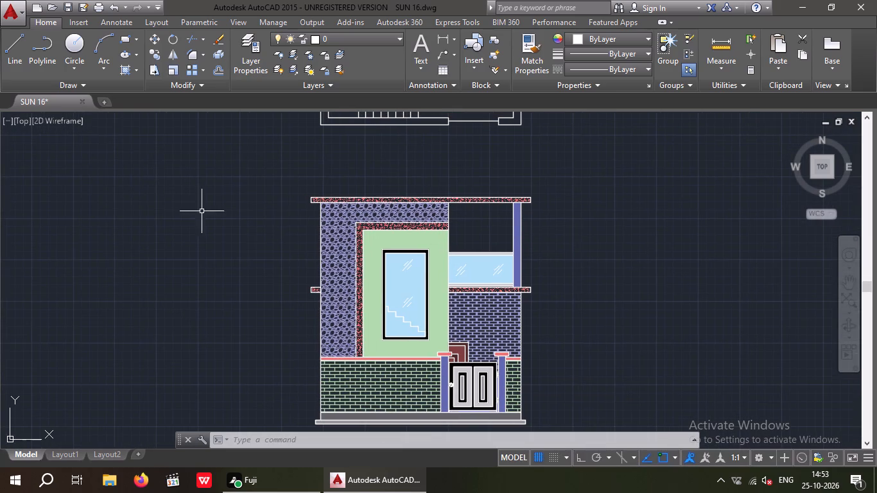
click(338, 243)
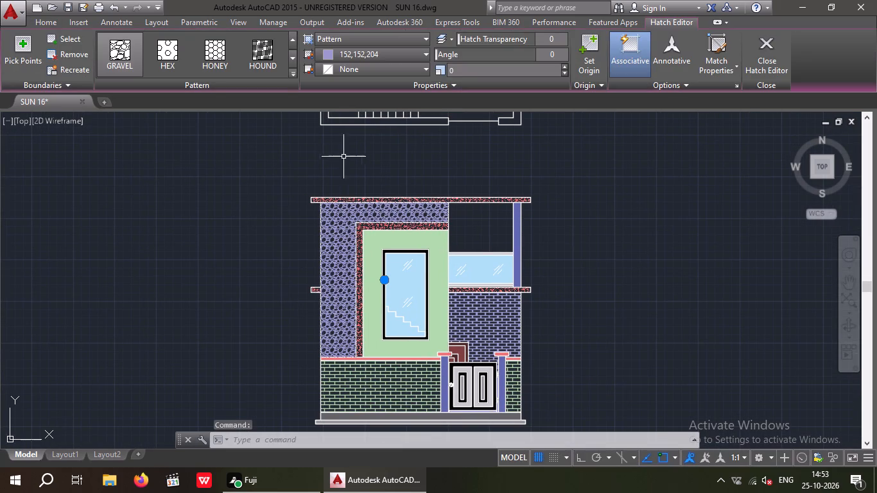
click(376, 54)
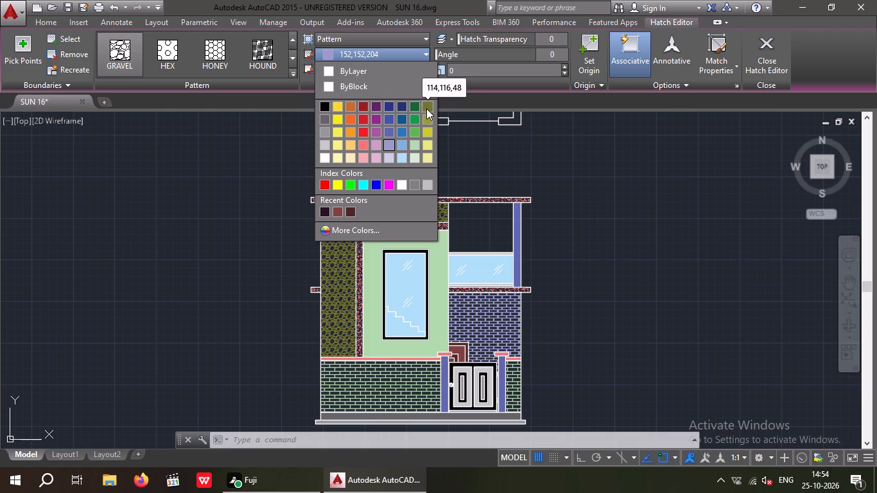
click(427, 117)
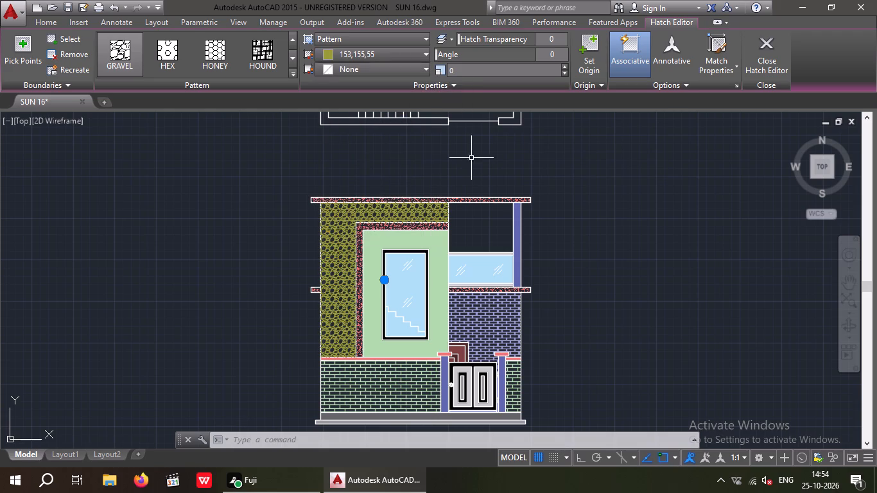
key(Escape)
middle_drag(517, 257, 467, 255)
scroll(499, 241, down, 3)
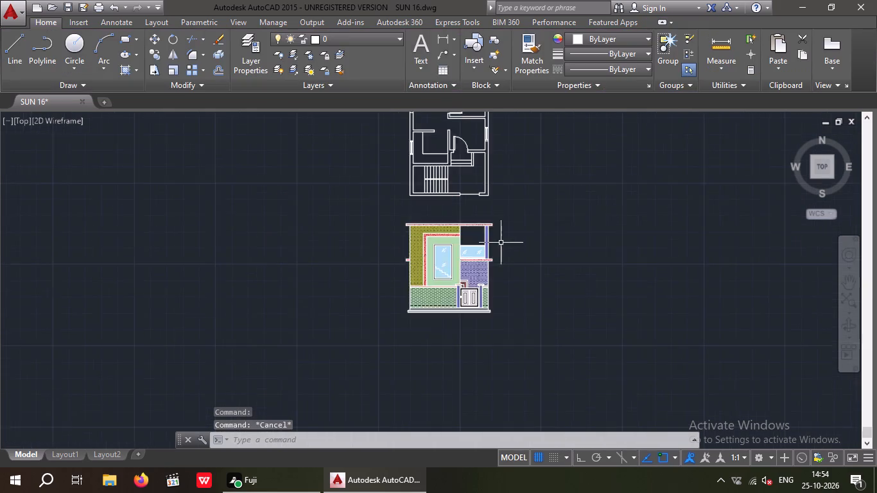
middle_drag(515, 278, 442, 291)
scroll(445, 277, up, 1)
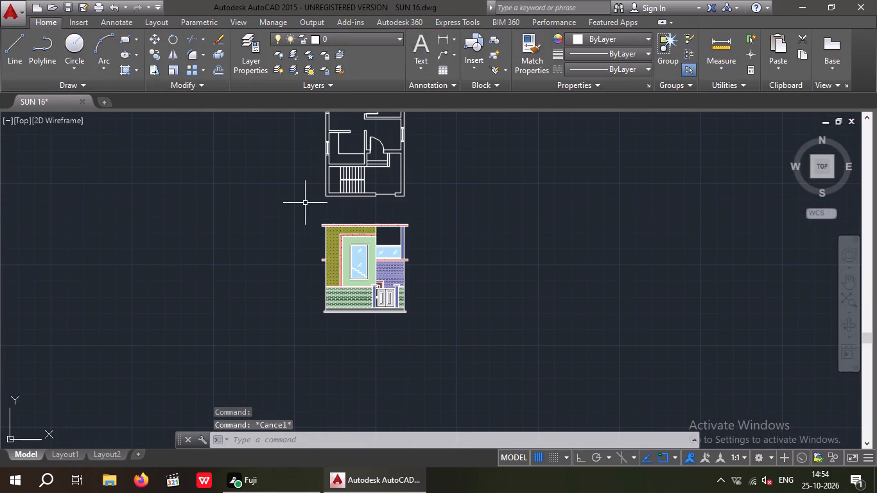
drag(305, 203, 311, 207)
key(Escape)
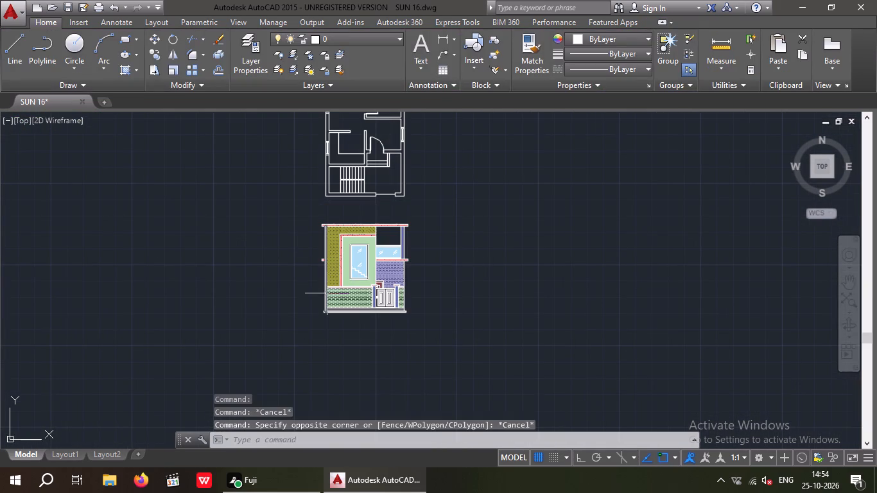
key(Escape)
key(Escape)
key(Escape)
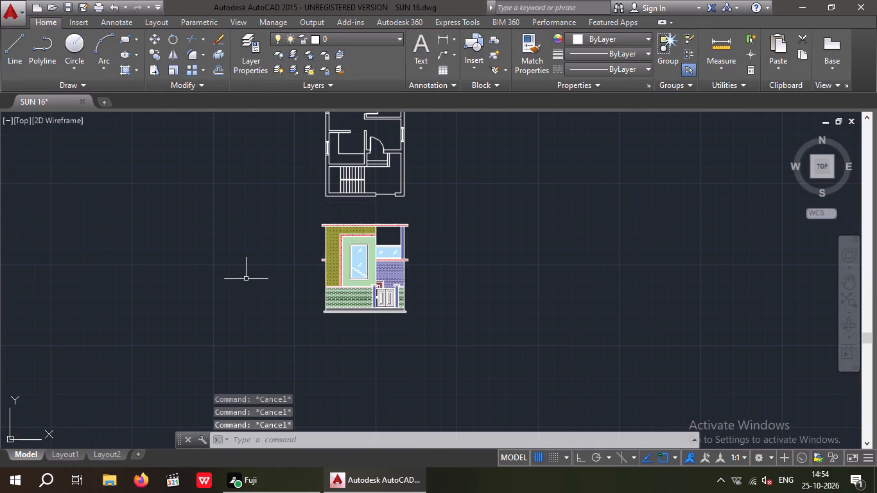
Save the drawing with the recoloured GRAVEL wall.
key(ctrl+s)
key(ctrl+s)
Examine the coloured front elevation up close and alongside the floor plans, centre-line grid and framed sheet.
scroll(347, 303, up, 3)
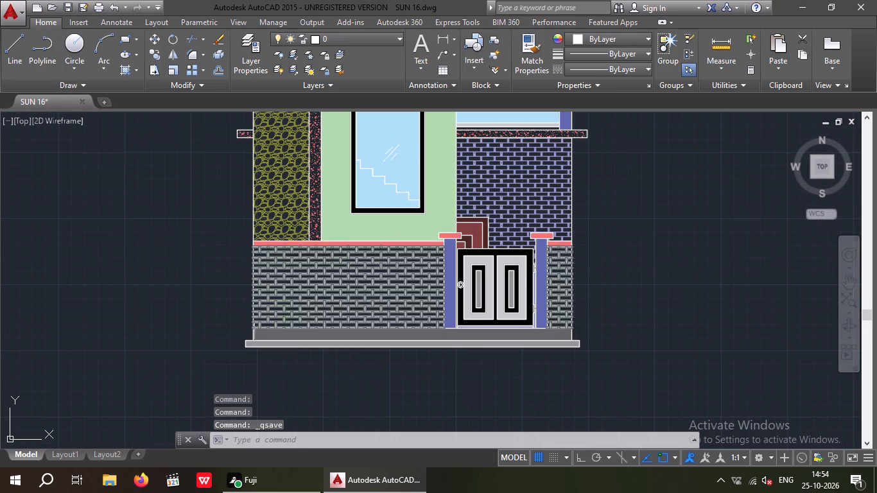
scroll(183, 290, down, 1)
middle_drag(163, 302, 236, 309)
scroll(219, 306, down, 1)
middle_drag(221, 307, 300, 319)
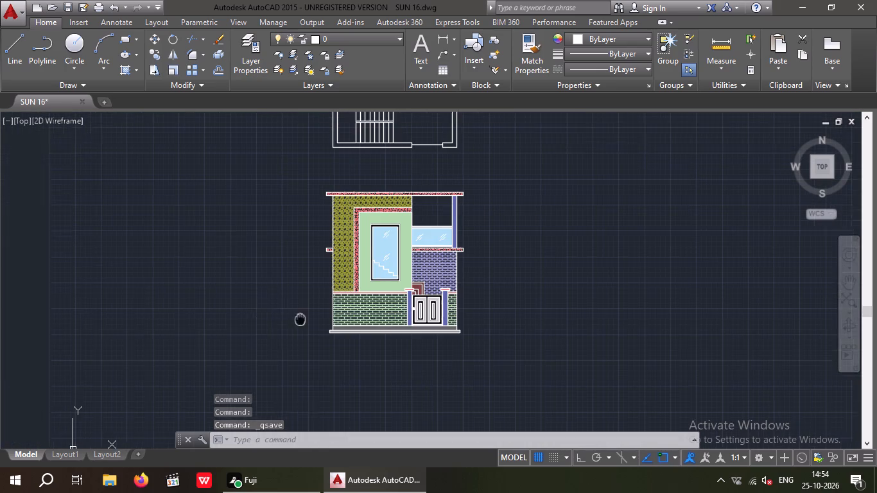
middle_drag(300, 319, 305, 320)
scroll(267, 300, down, 1)
middle_drag(239, 305, 363, 283)
scroll(336, 279, down, 1)
middle_drag(315, 285, 438, 274)
scroll(389, 271, down, 1)
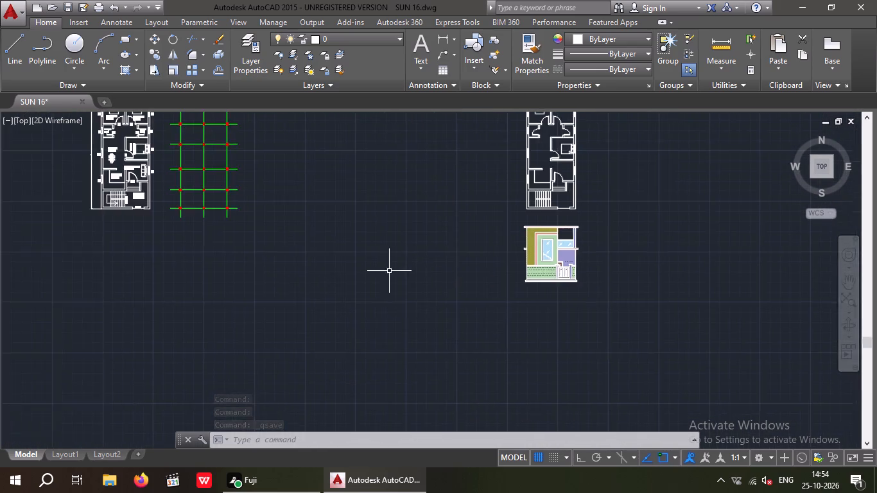
scroll(389, 271, down, 2)
scroll(167, 285, up, 1)
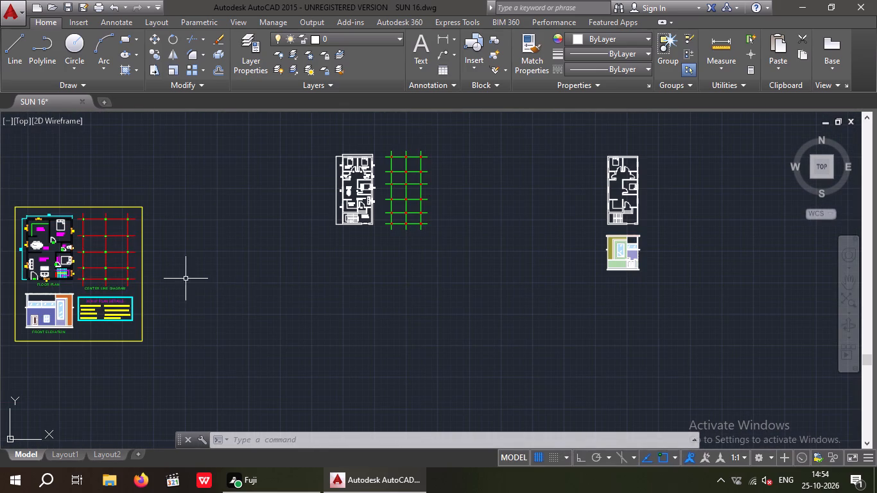
middle_drag(546, 290, 445, 294)
scroll(541, 256, up, 3)
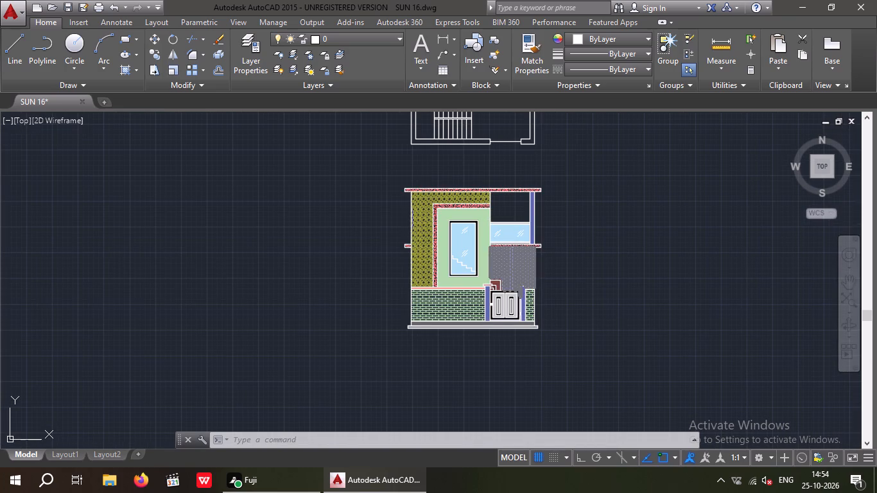
With Ortho on, move the whole coloured front elevation horizontally beneath the furnished floor plan, aligning its left wall edge with the plan's stair-side outer wall.
drag(388, 167, 433, 177)
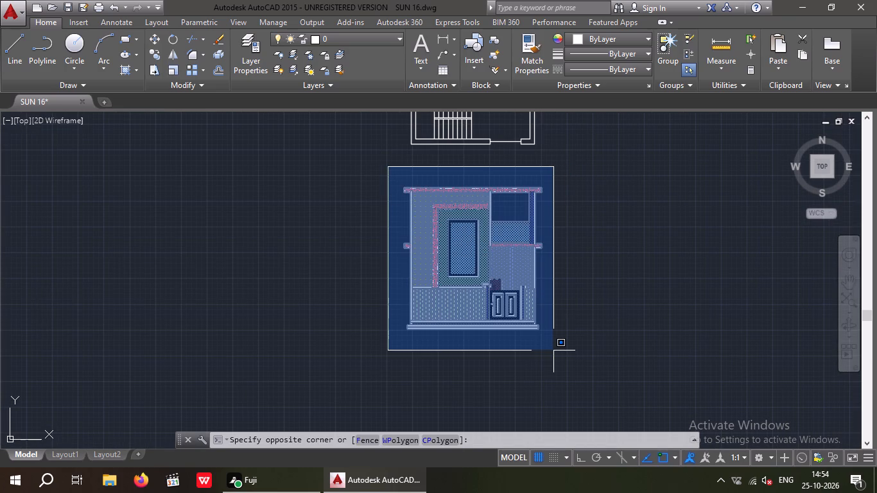
click(547, 365)
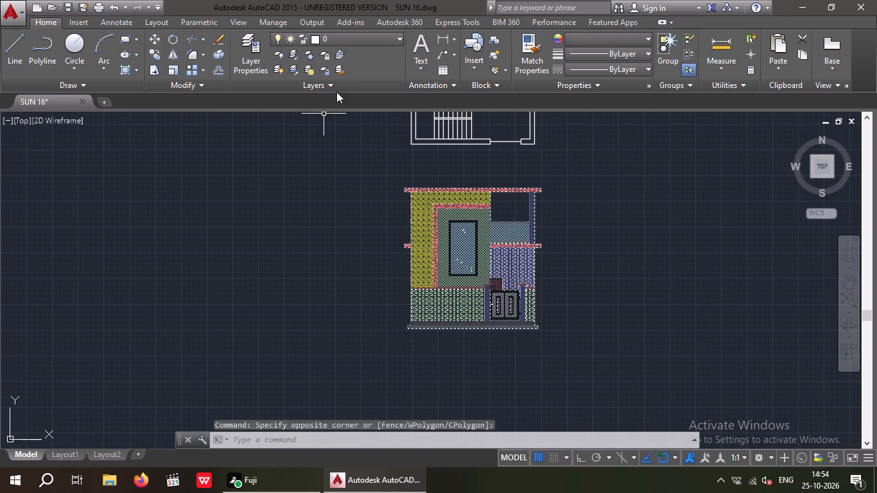
click(153, 39)
click(583, 458)
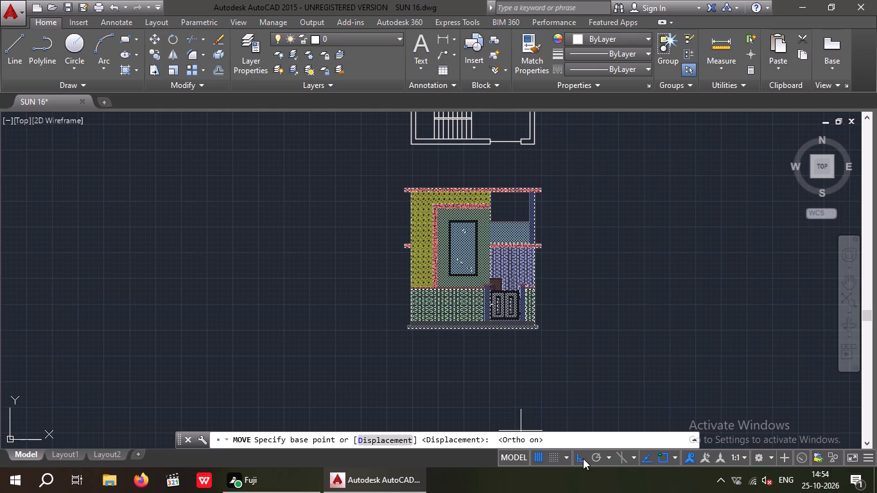
drag(410, 193, 395, 196)
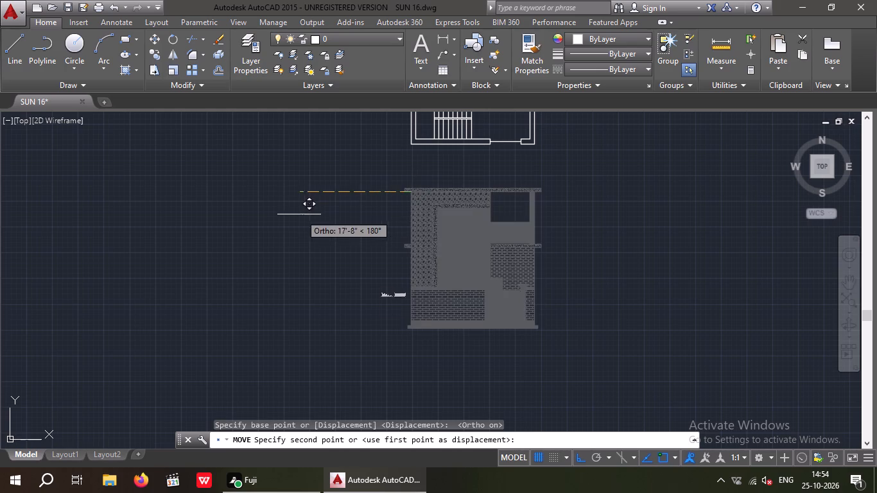
middle_drag(302, 216, 593, 220)
scroll(503, 243, down, 1)
middle_drag(347, 242, 643, 249)
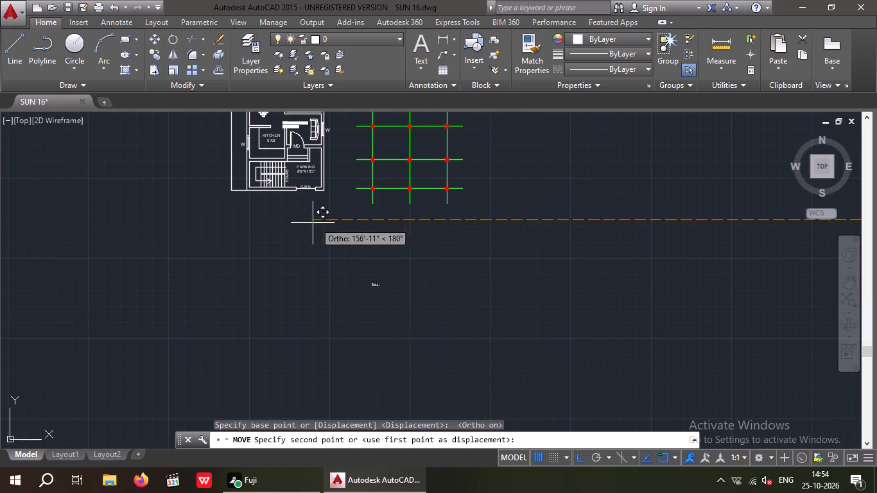
scroll(276, 223, up, 1)
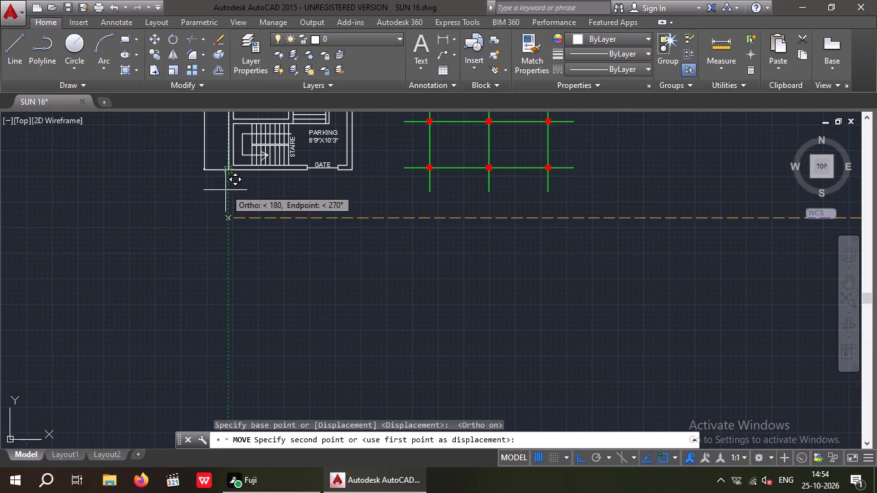
click(228, 254)
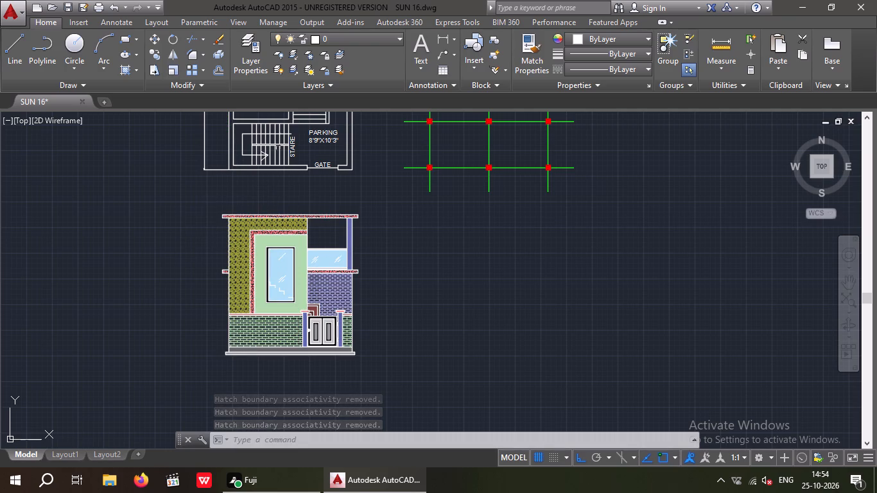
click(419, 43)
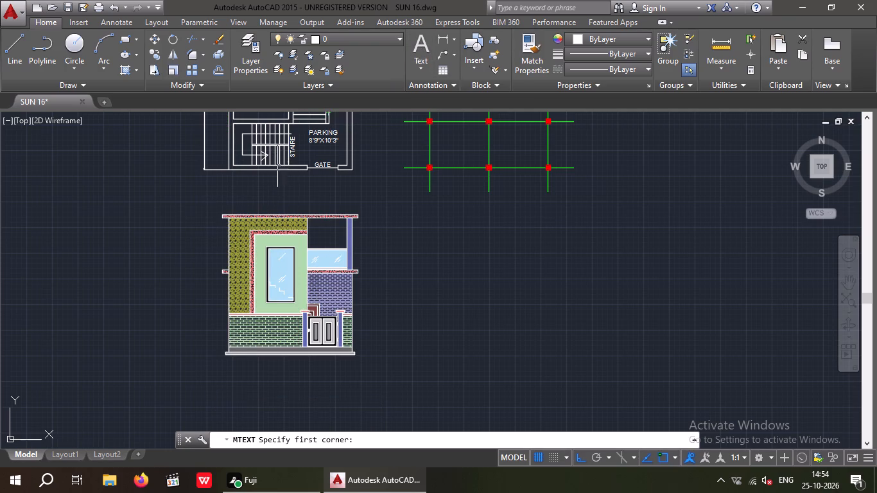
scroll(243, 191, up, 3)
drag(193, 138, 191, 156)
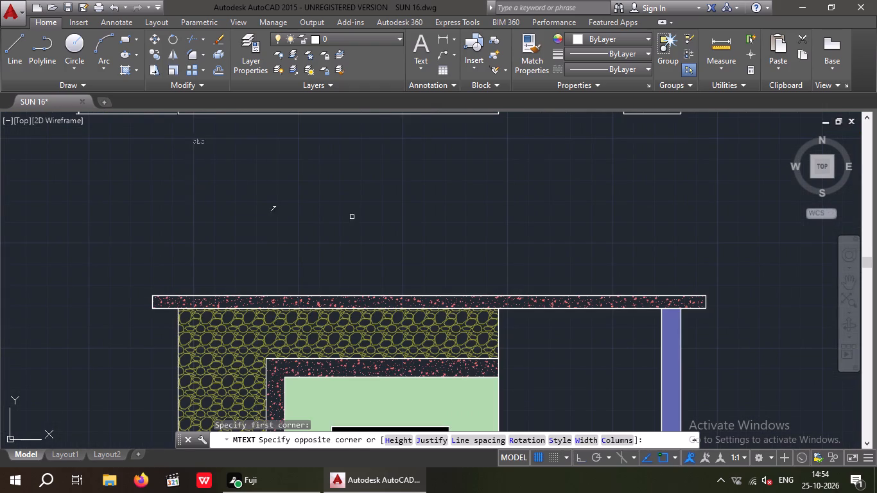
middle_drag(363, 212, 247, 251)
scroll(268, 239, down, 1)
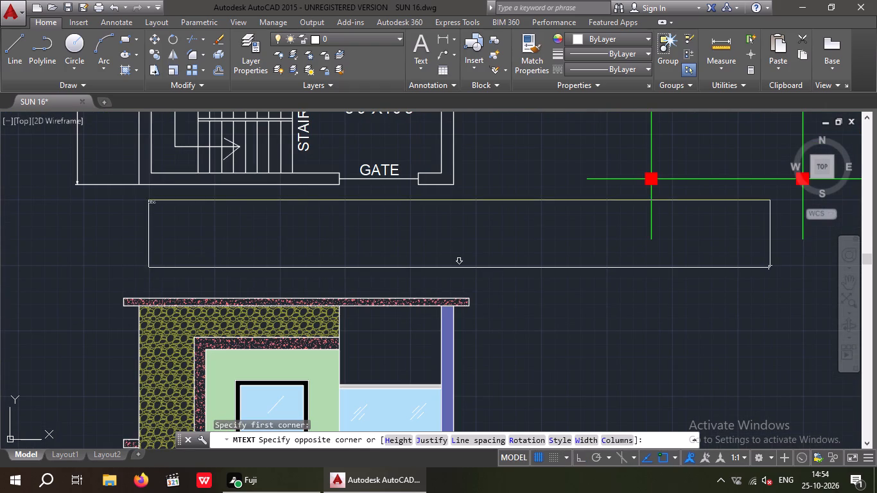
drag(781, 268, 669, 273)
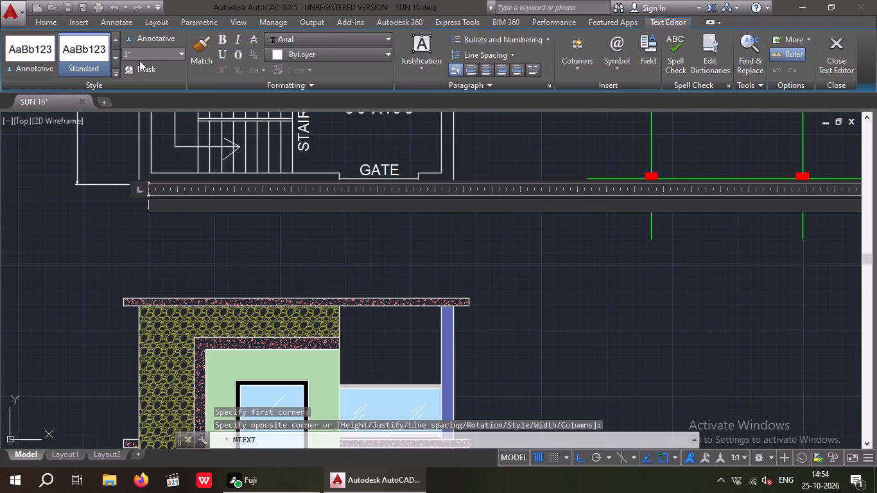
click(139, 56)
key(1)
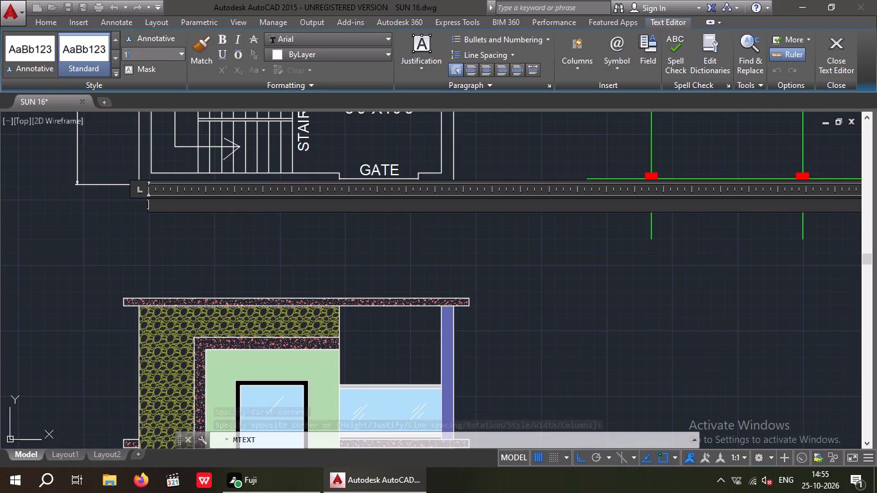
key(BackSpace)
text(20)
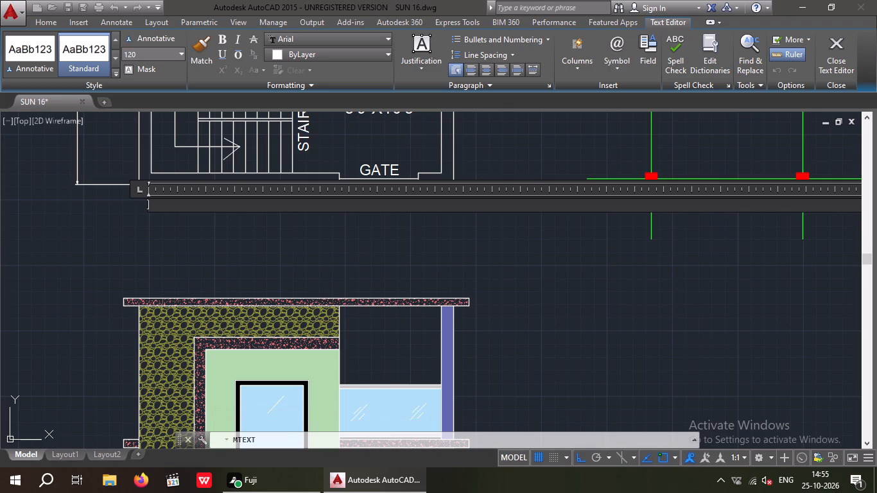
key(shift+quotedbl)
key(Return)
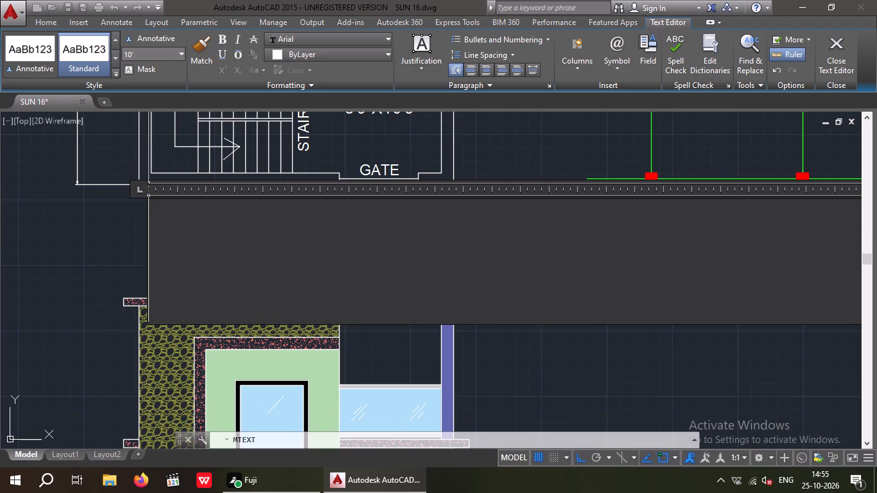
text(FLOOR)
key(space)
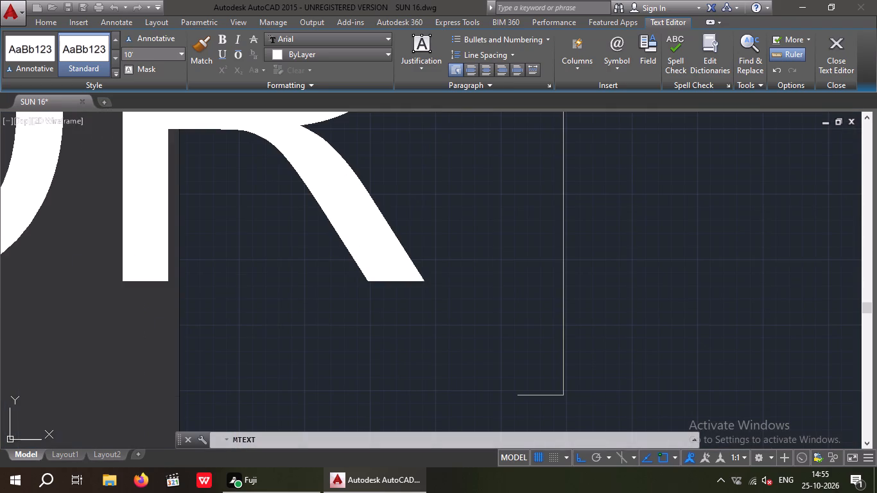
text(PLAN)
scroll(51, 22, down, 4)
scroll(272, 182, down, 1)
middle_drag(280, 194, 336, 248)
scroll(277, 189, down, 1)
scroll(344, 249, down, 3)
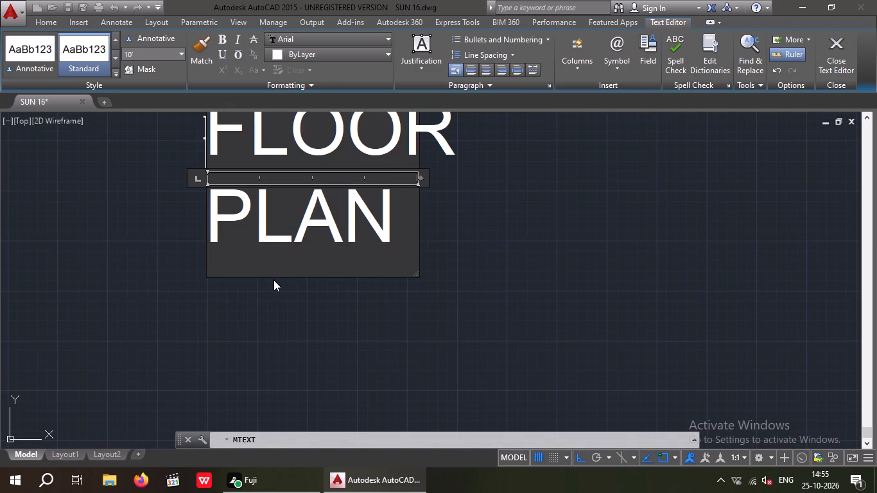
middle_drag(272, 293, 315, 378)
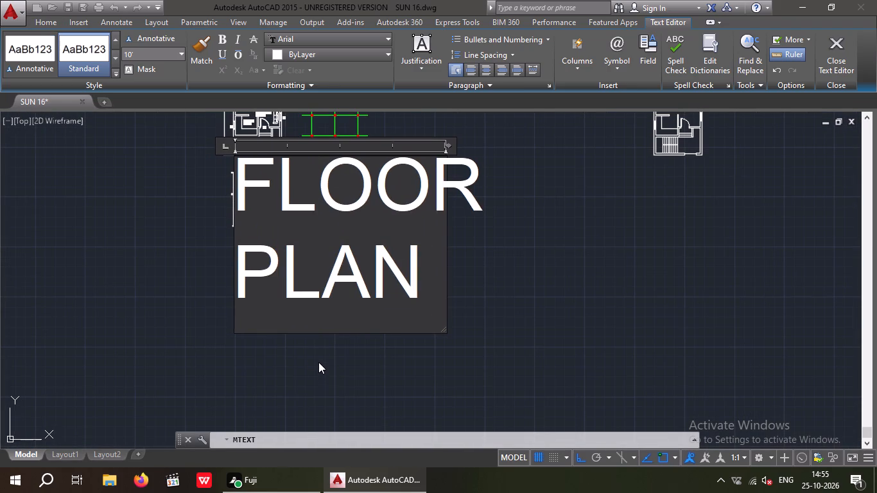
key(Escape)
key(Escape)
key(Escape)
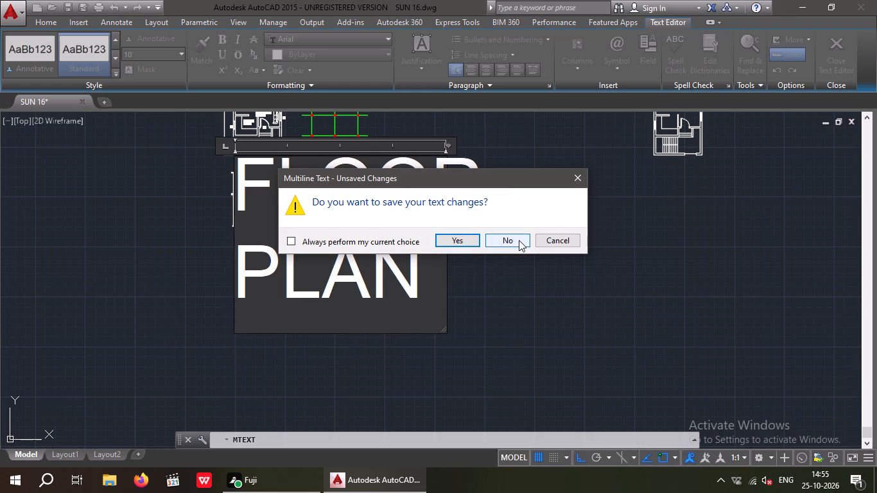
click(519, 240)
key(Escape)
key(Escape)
Add the multiline text "FLOOR PLAN" at 20" height between the furnished floor plan and the coloured elevation.
scroll(236, 162, up, 1)
middle_drag(239, 164, 249, 241)
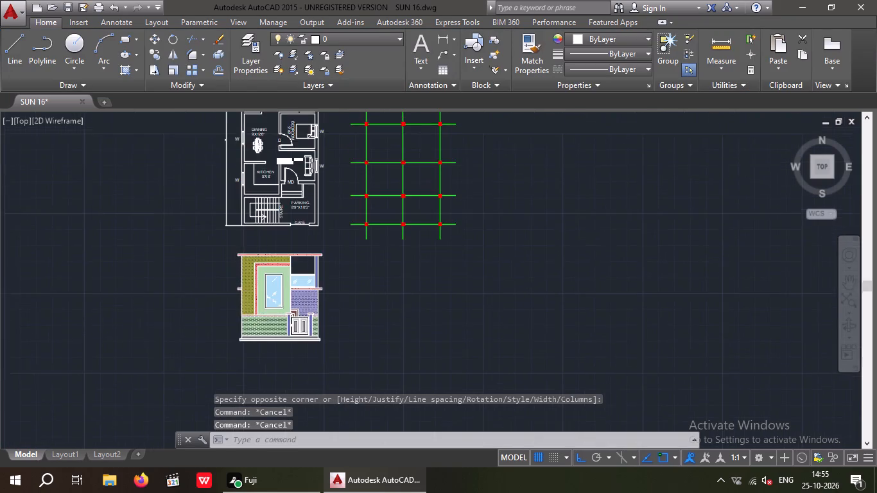
scroll(249, 241, up, 1)
click(419, 47)
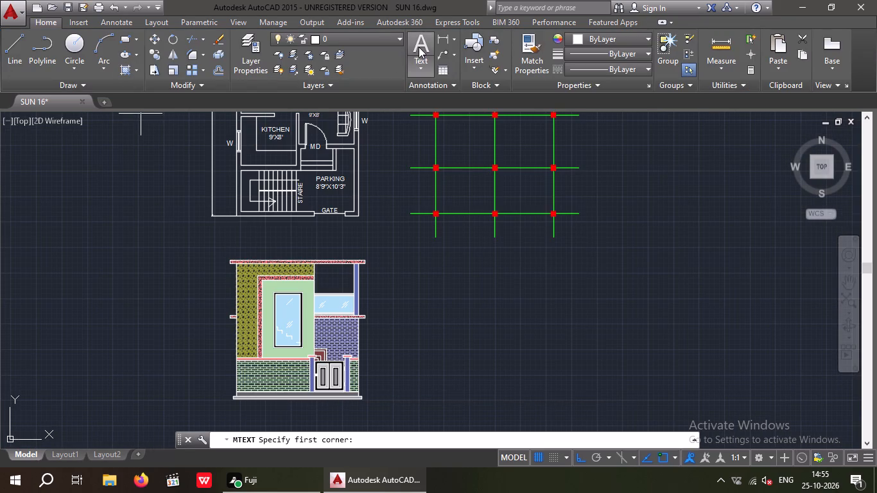
click(243, 233)
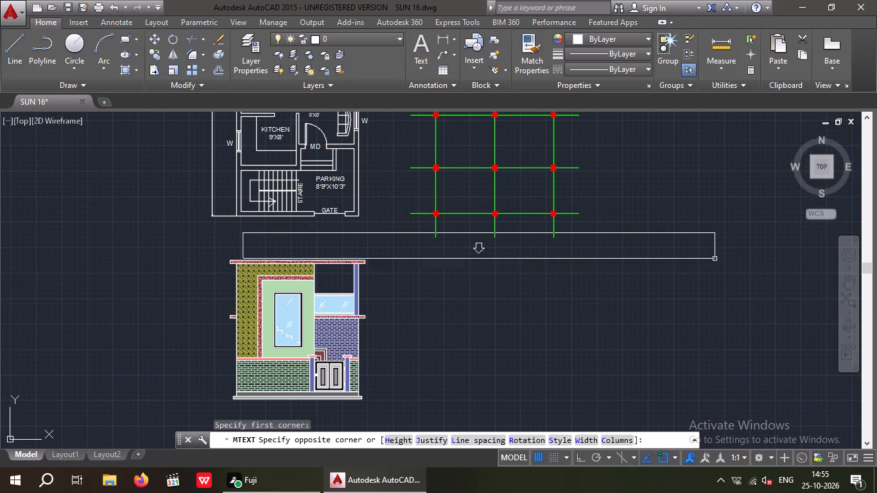
middle_drag(789, 256, 562, 258)
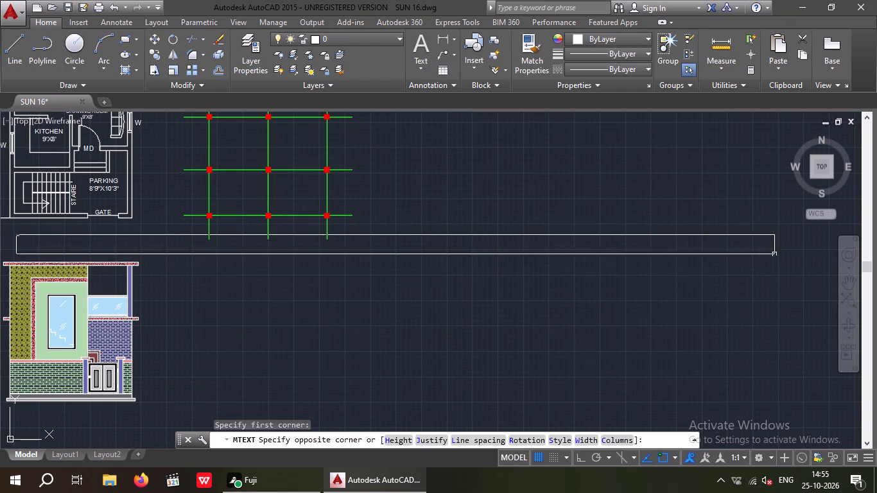
click(773, 250)
drag(136, 55, 146, 60)
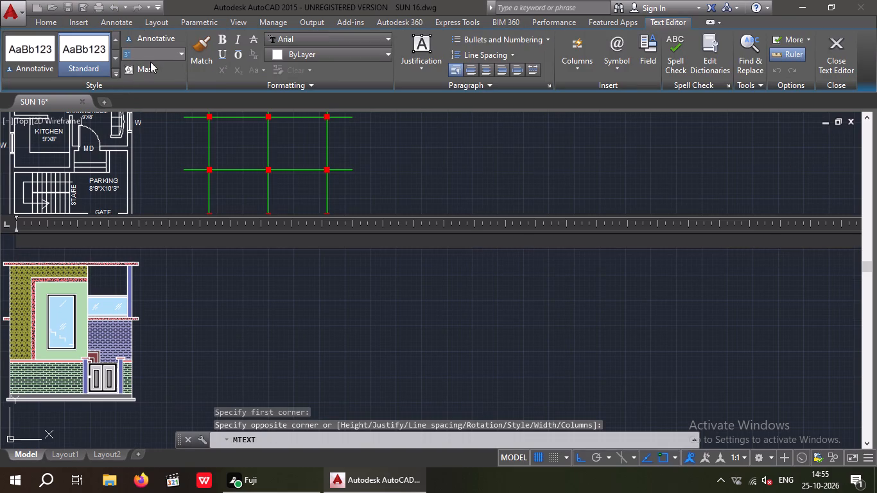
text(20)
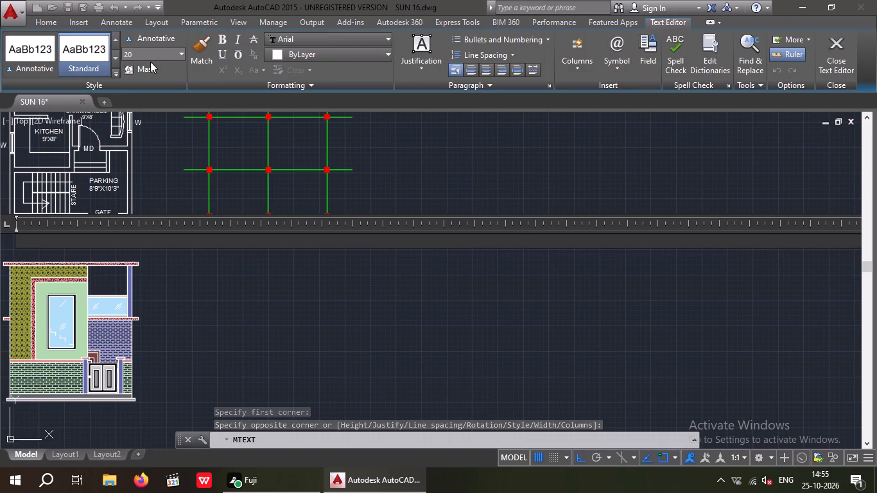
key(shift+quotedbl)
key(Return)
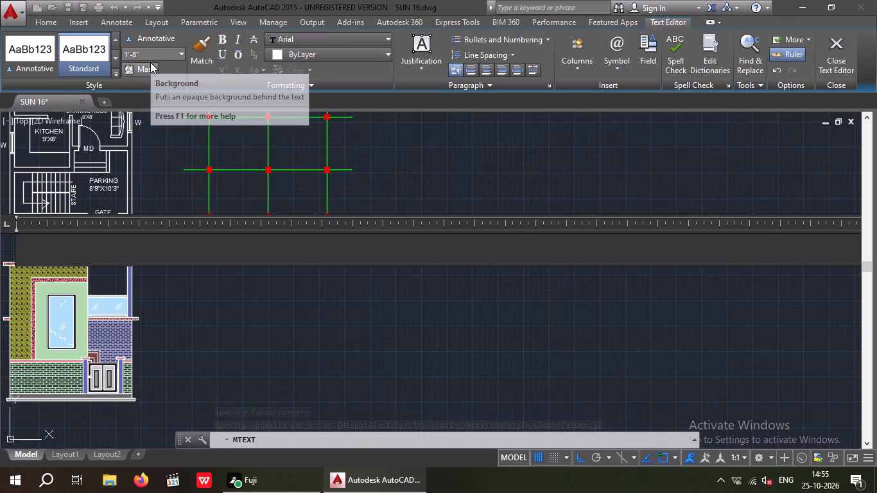
text(FLOOR)
key(space)
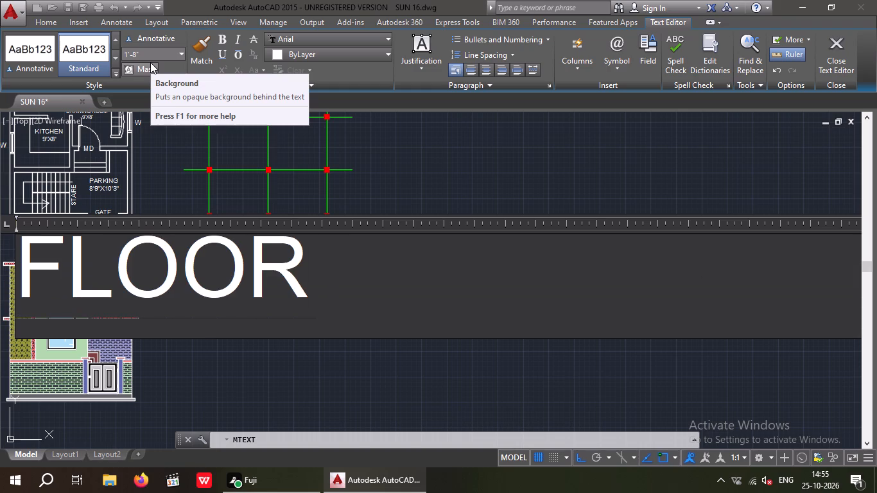
text(PL)
text(AN)
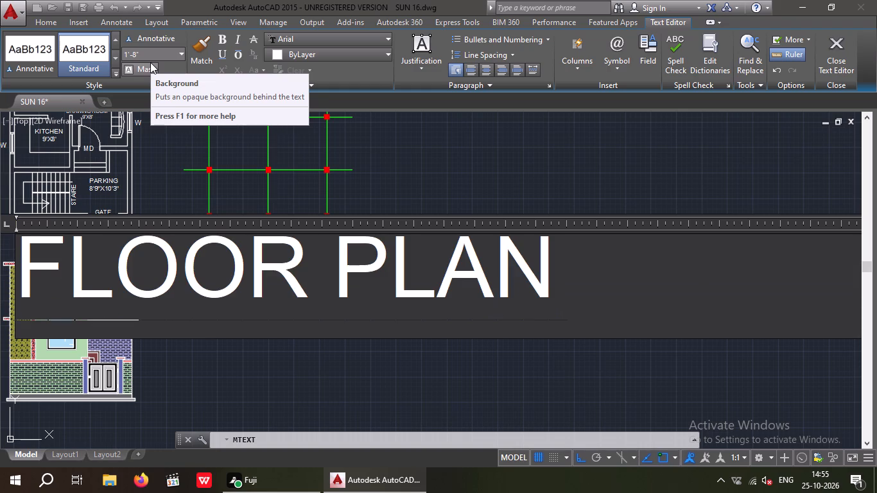
click(552, 177)
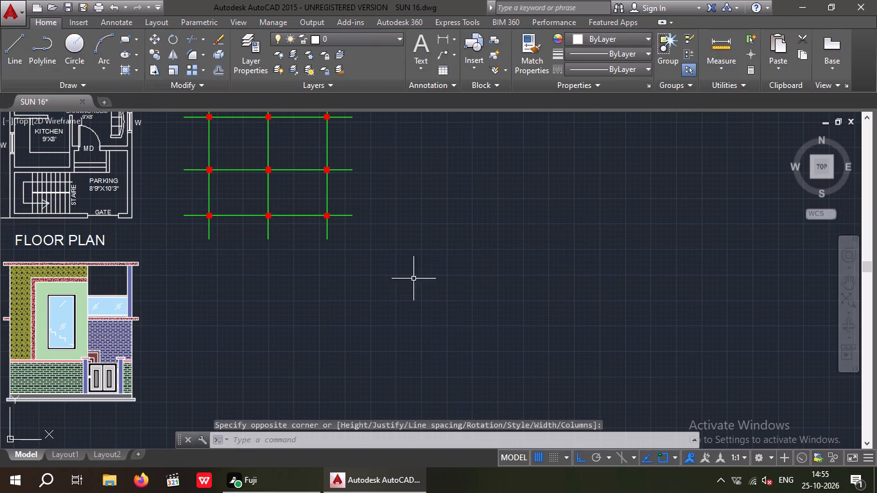
Move the "FLOOR PLAN" title straight up so it sits just below the floor plan's bottom wall.
middle_drag(416, 280, 521, 288)
scroll(133, 254, up, 4)
drag(134, 272, 42, 251)
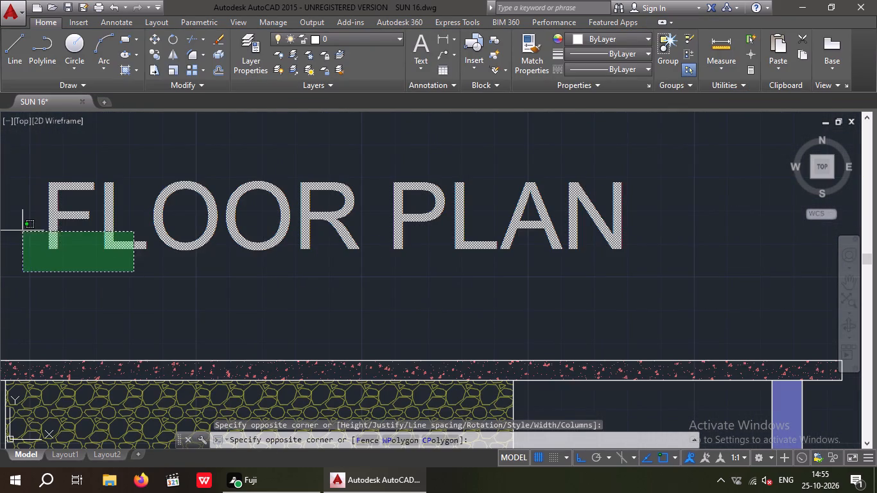
click(24, 223)
middle_drag(93, 238, 123, 271)
scroll(132, 250, down, 2)
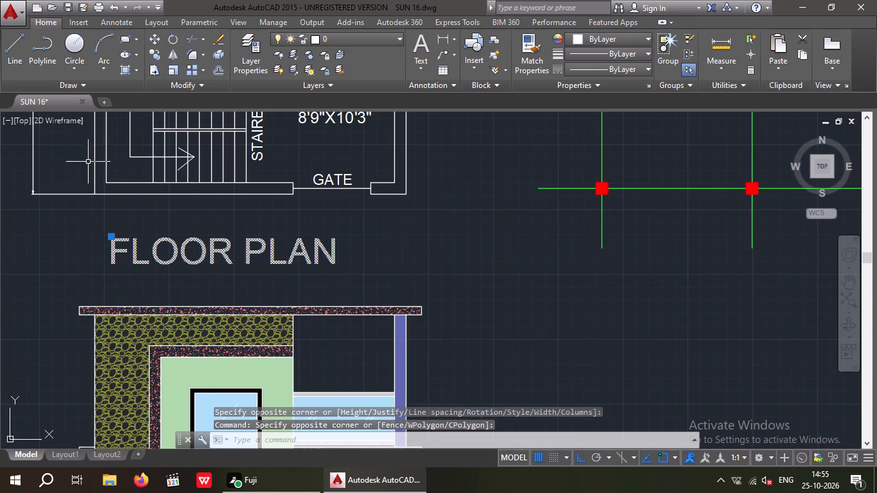
click(157, 37)
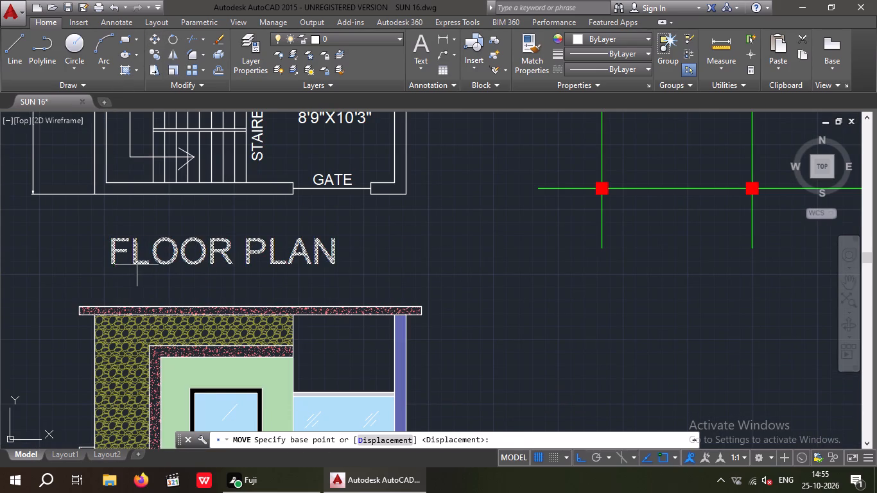
click(105, 263)
click(109, 243)
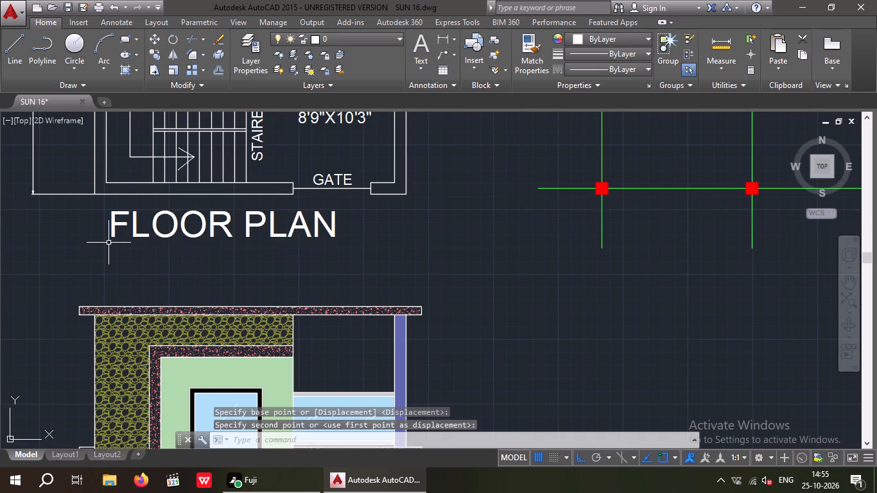
scroll(109, 243, down, 2)
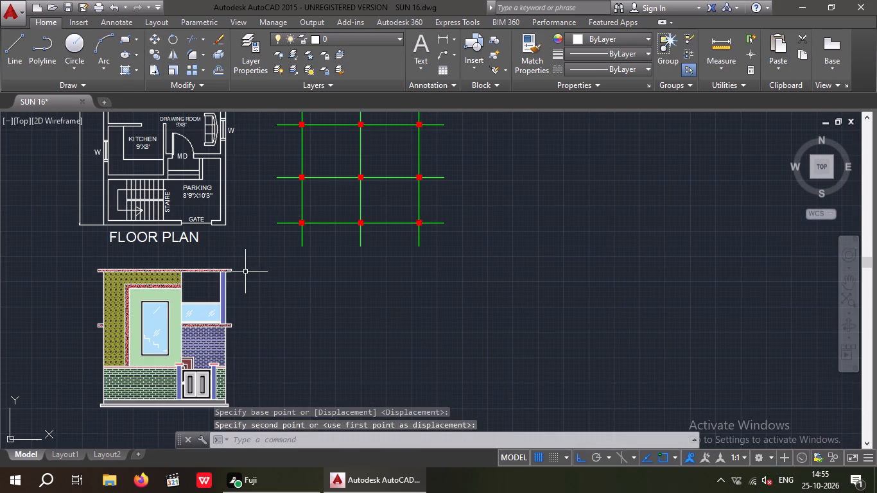
middle_click(245, 272)
middle_drag(268, 298, 240, 270)
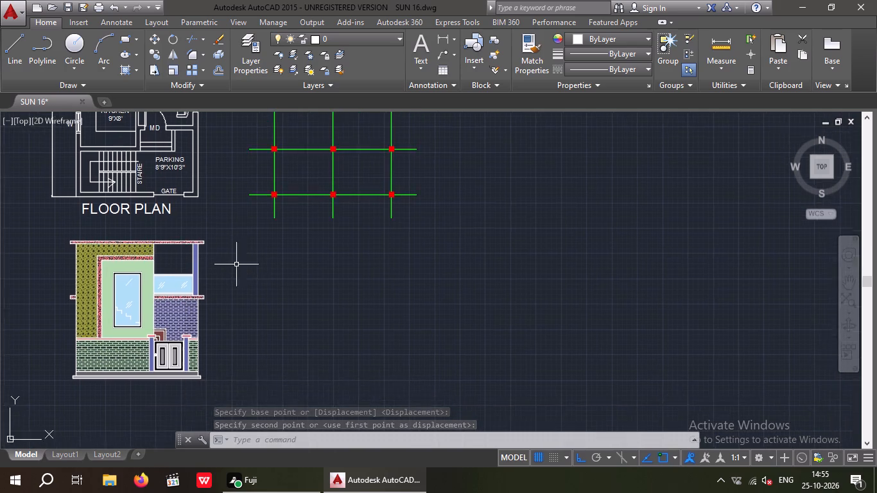
Add the multiline text "CENTRE LINE DIAGRAM" at 20" height just below the green centre-line grid.
scroll(241, 266, down, 2)
middle_drag(288, 290, 265, 300)
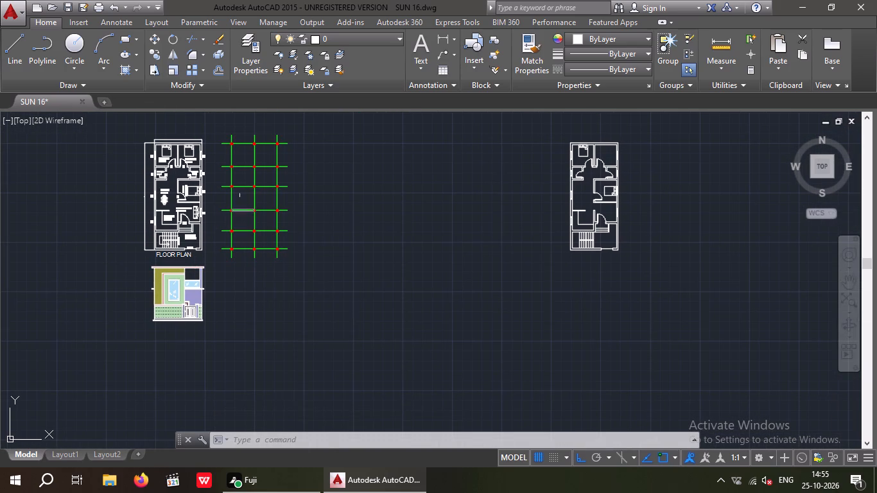
click(421, 48)
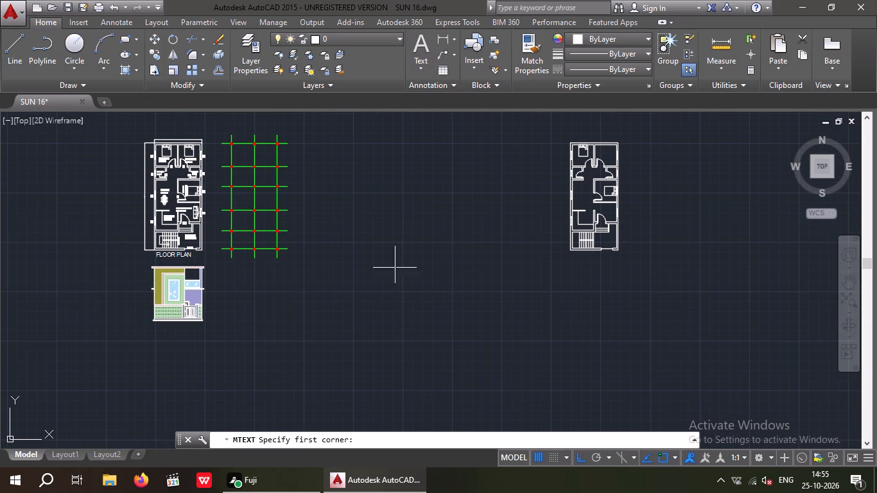
scroll(232, 284, up, 3)
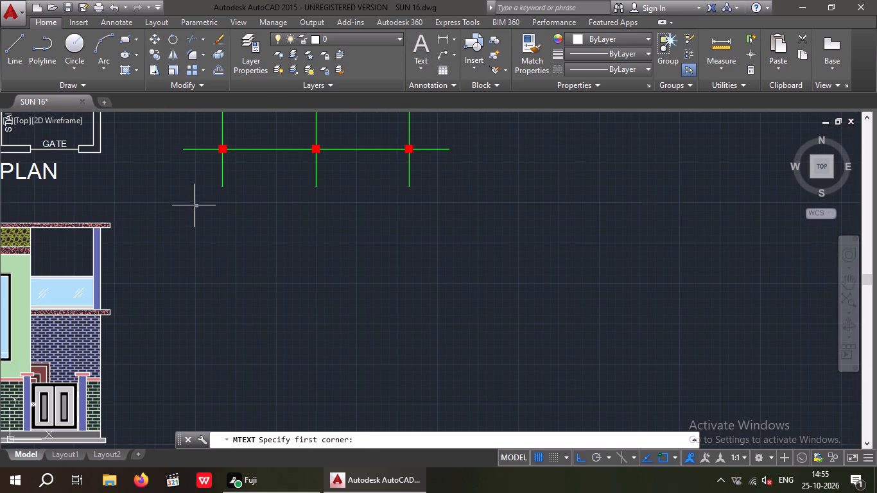
drag(195, 206, 201, 217)
middle_drag(766, 247, 611, 270)
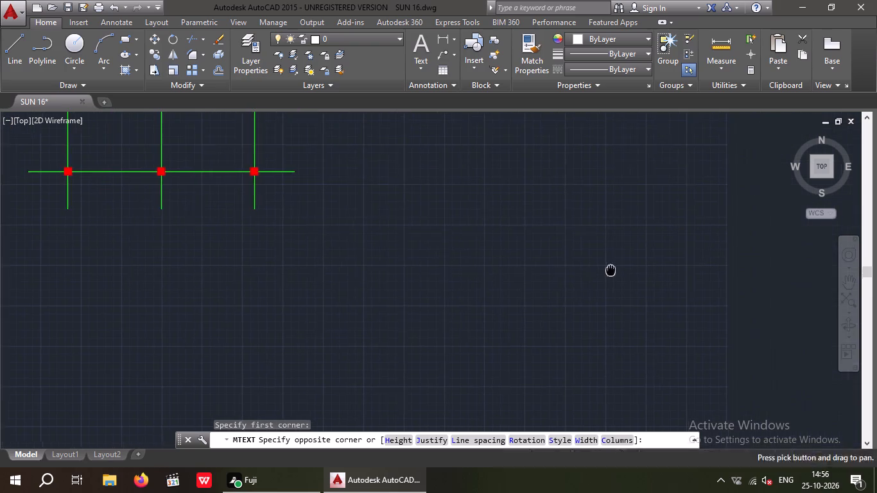
scroll(616, 269, down, 1)
click(766, 264)
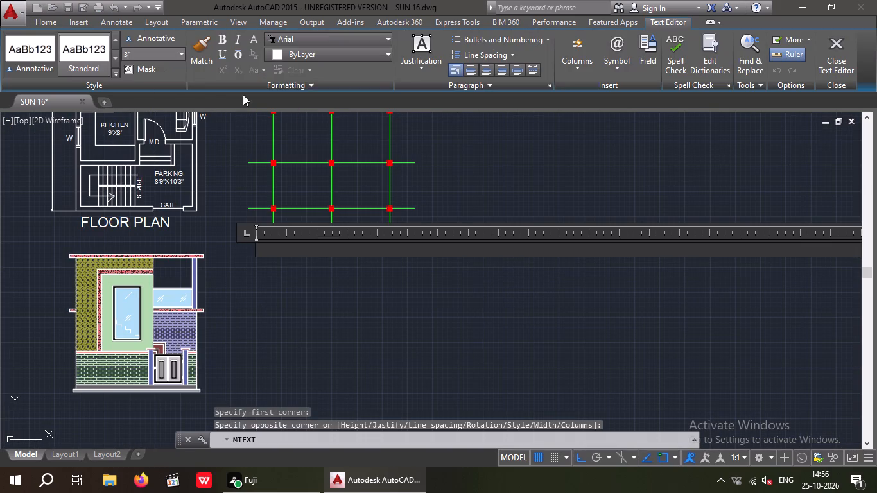
click(135, 56)
text(20")
key(Return)
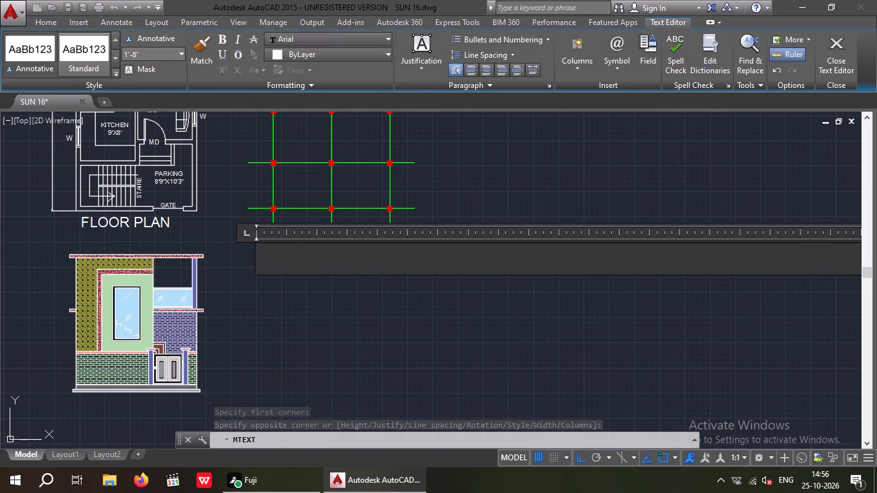
text(CEN)
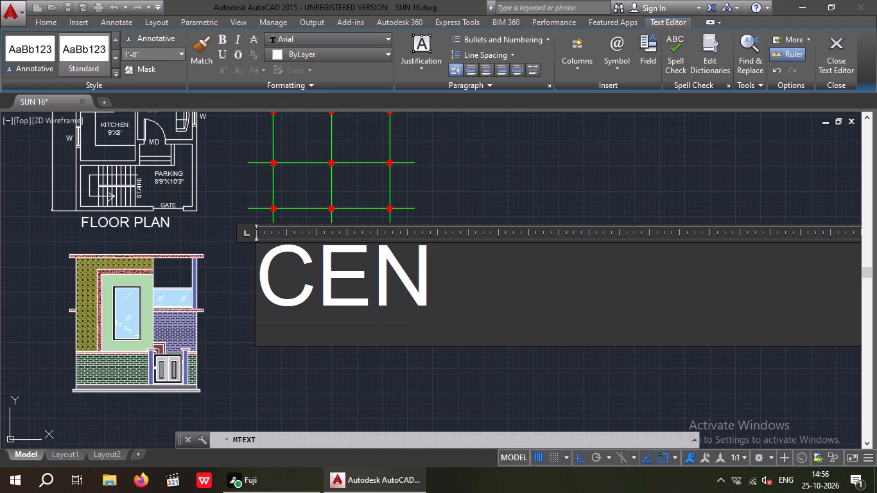
text(TRE)
key(space)
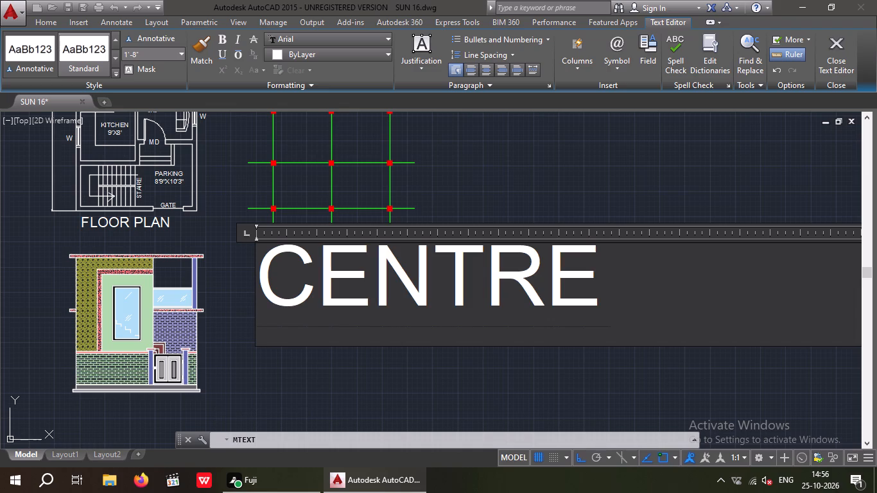
text(LIN)
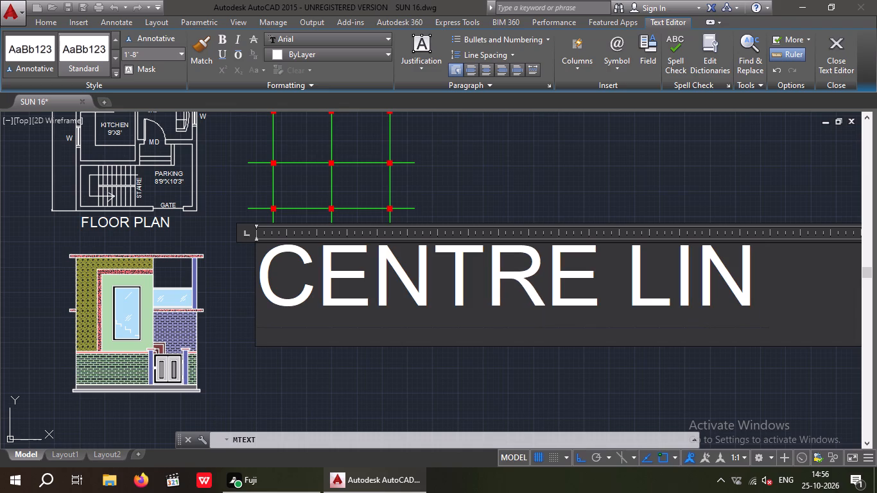
text(E)
key(space)
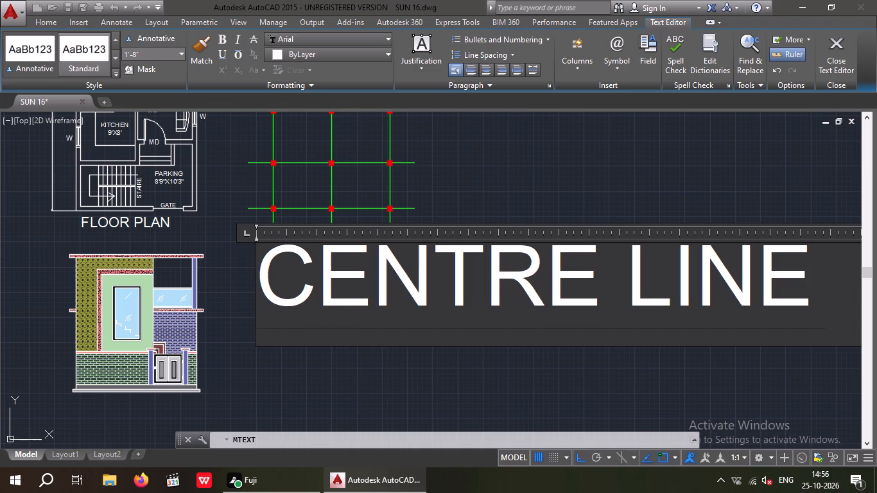
key(d)
text(IAGR)
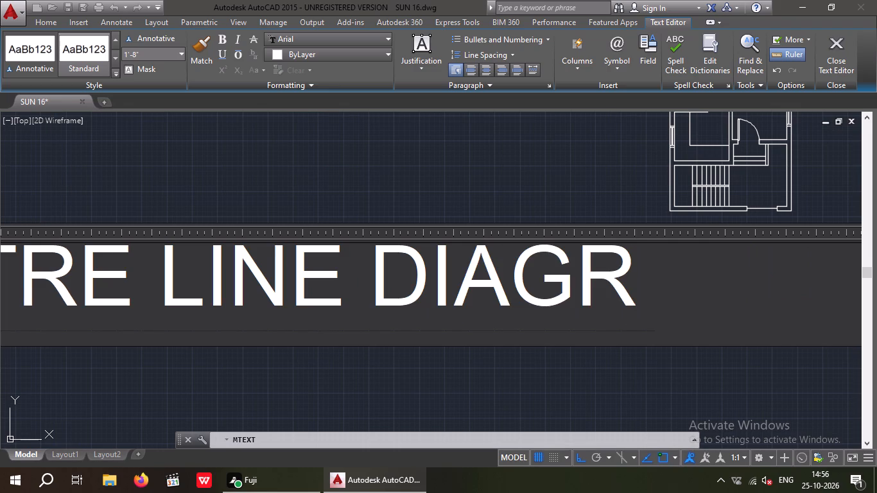
key(a)
key(m)
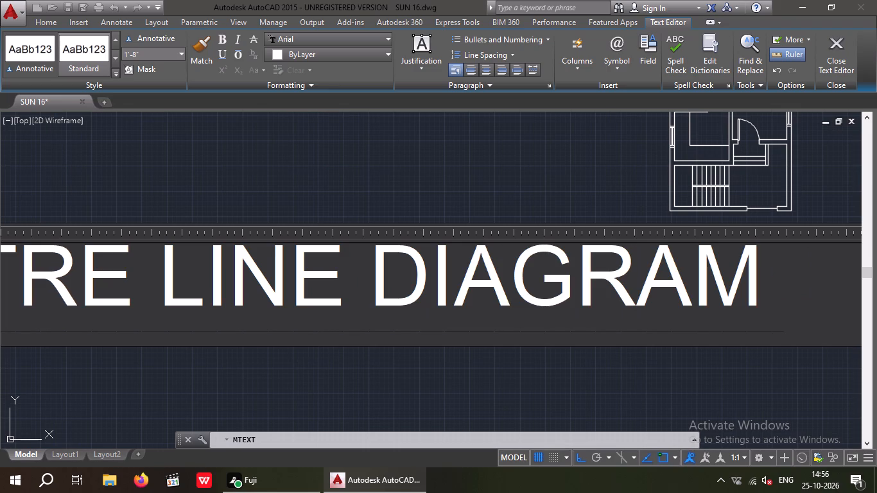
click(317, 200)
Set the text height of the "CENTRE LINE DIAGRAM" title to 18".
scroll(346, 247, down, 2)
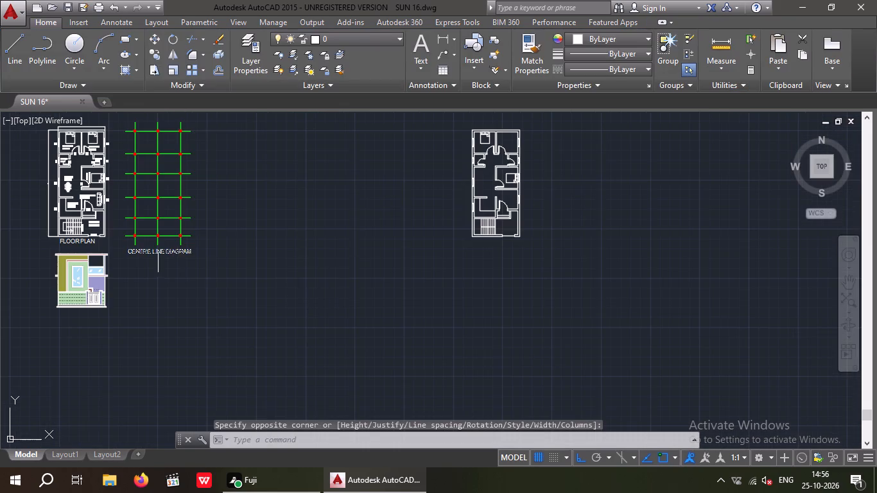
scroll(152, 244, up, 3)
scroll(174, 311, down, 1)
scroll(124, 302, up, 1)
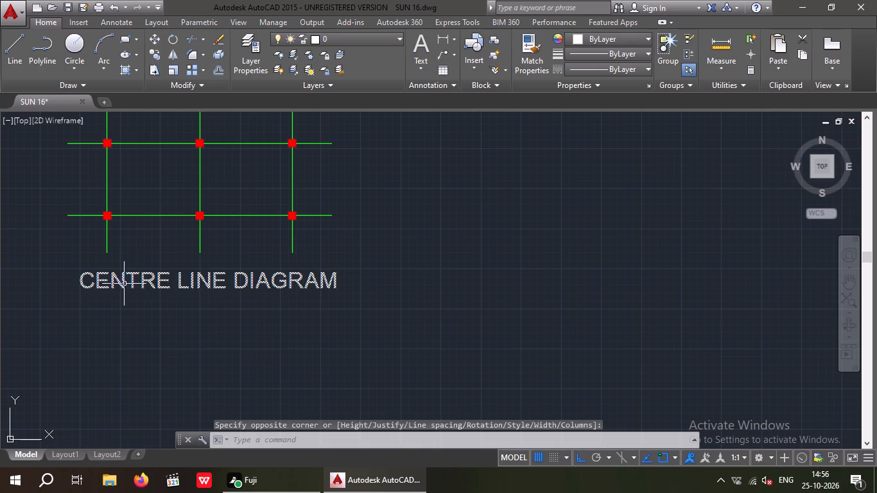
double_click(122, 282)
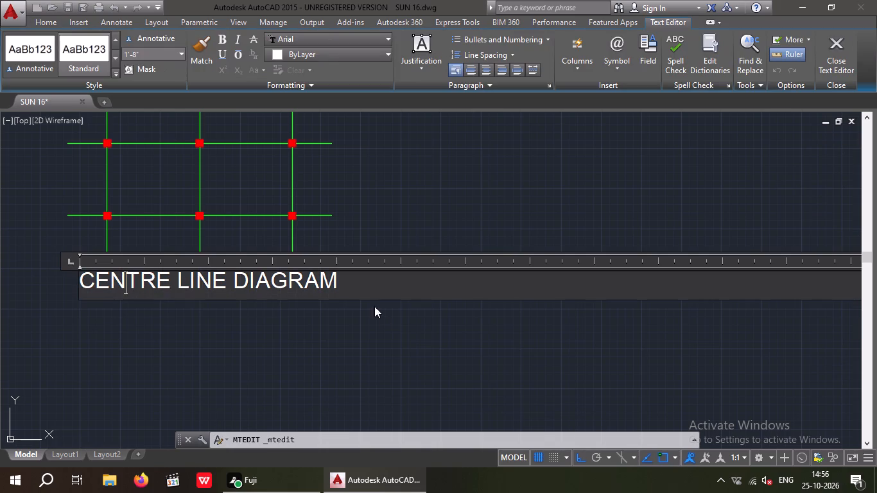
drag(356, 282, 64, 295)
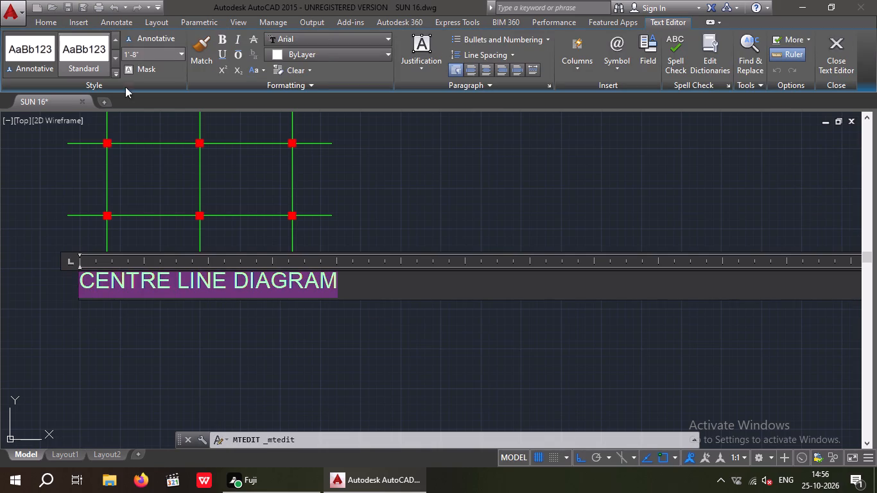
click(143, 55)
text(18")
key(Return)
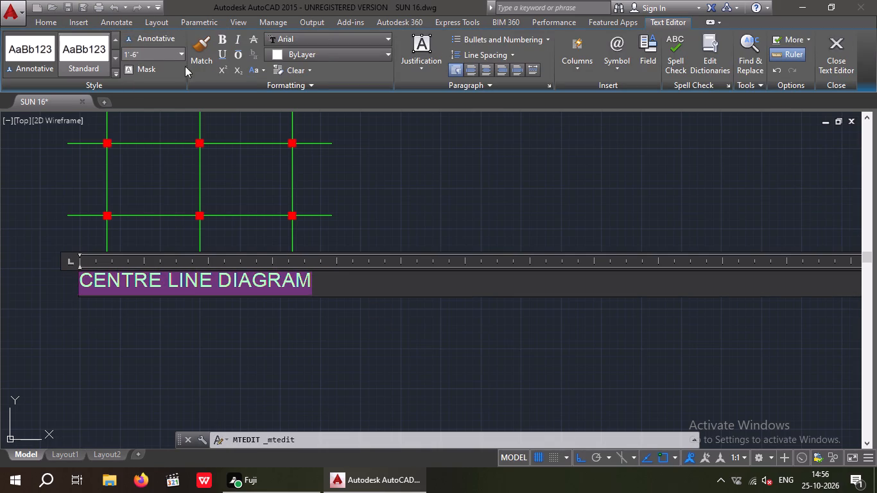
click(440, 187)
Set the text height of the "FLOOR PLAN" title to 18".
scroll(507, 177, down, 3)
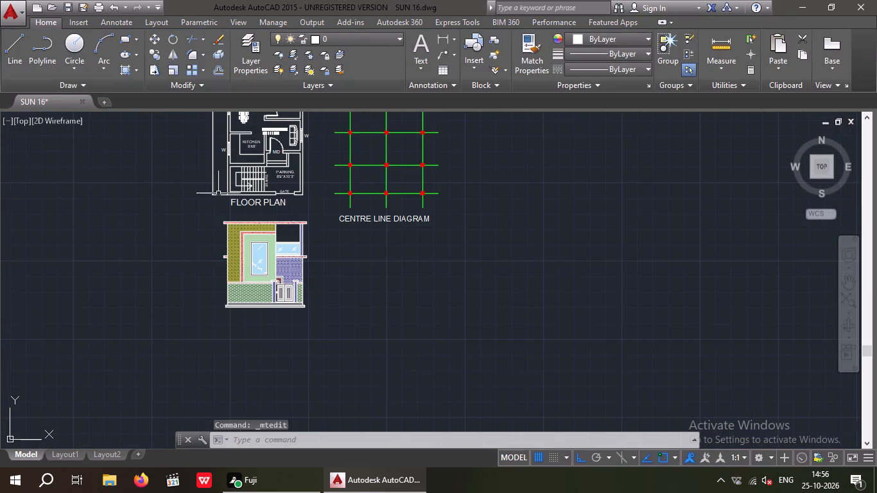
scroll(230, 200, up, 4)
drag(304, 233, 188, 199)
click(177, 184)
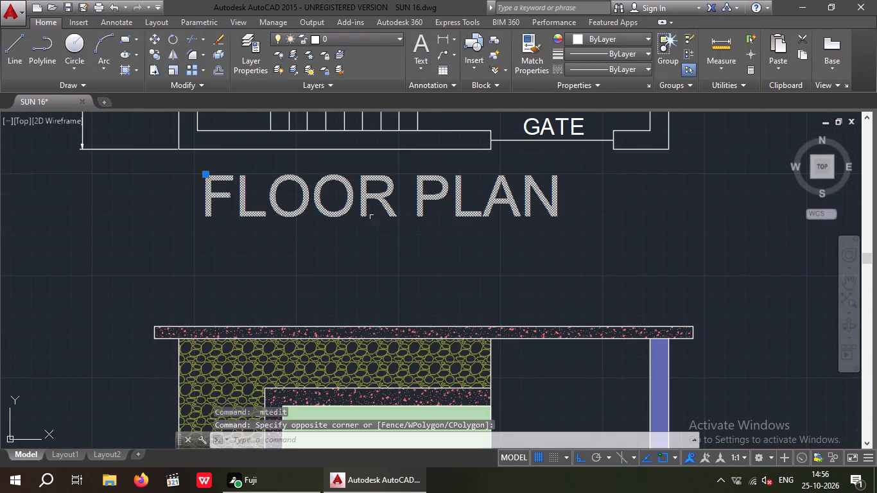
key(Escape)
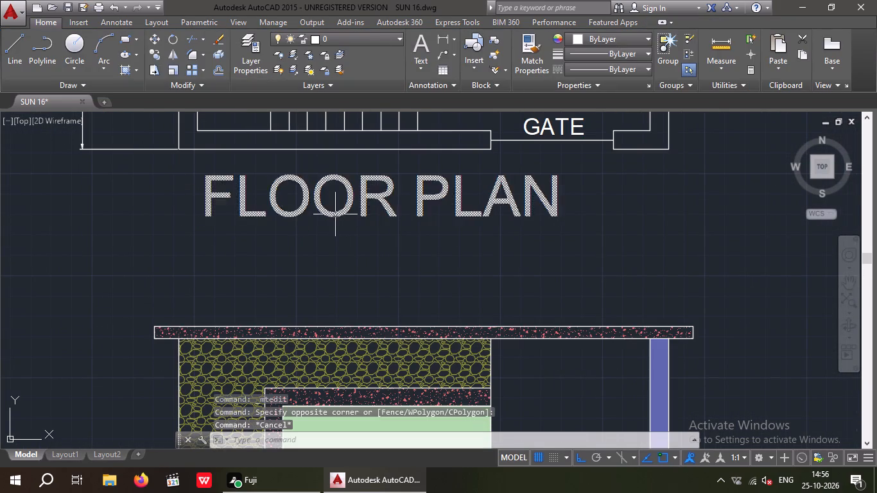
double_click(340, 215)
drag(575, 193, 571, 195)
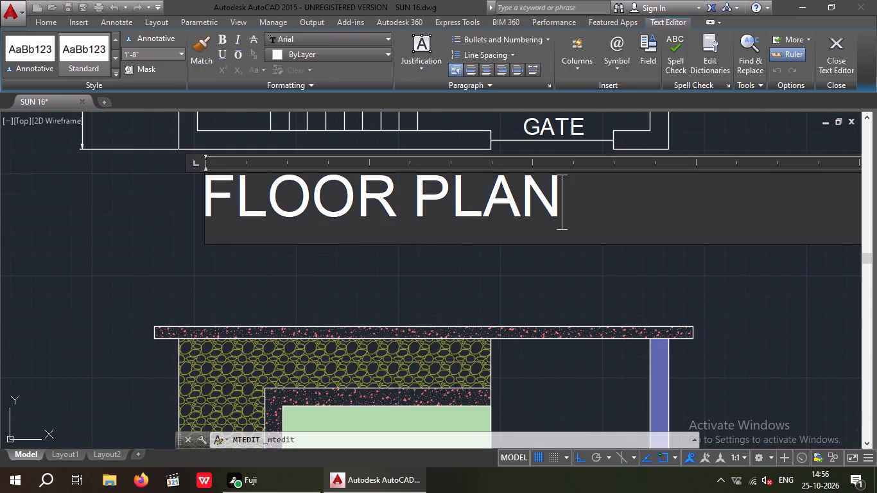
drag(571, 195, 139, 274)
click(146, 55)
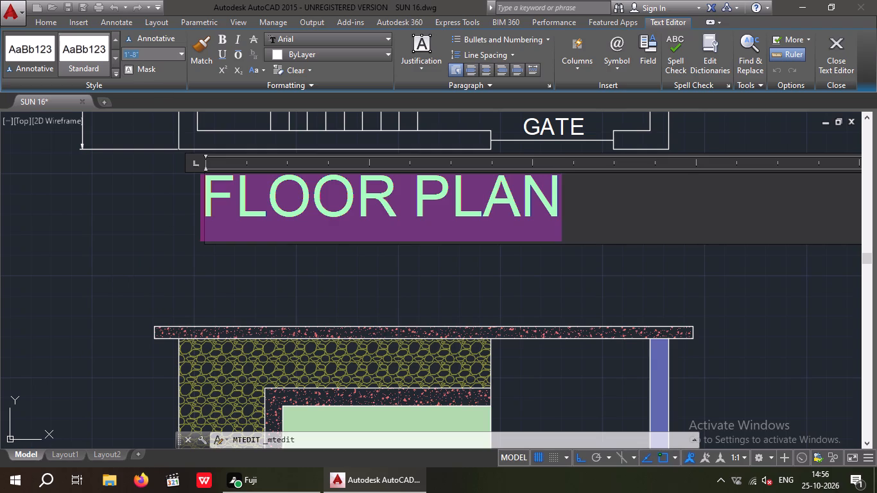
text(18)
key(shift+quotedbl)
key(Return)
click(148, 258)
Move the "FLOOR PLAN" title horizontally a short distance to the right so it sits centred below the plan's bottom wall.
scroll(225, 197, down, 1)
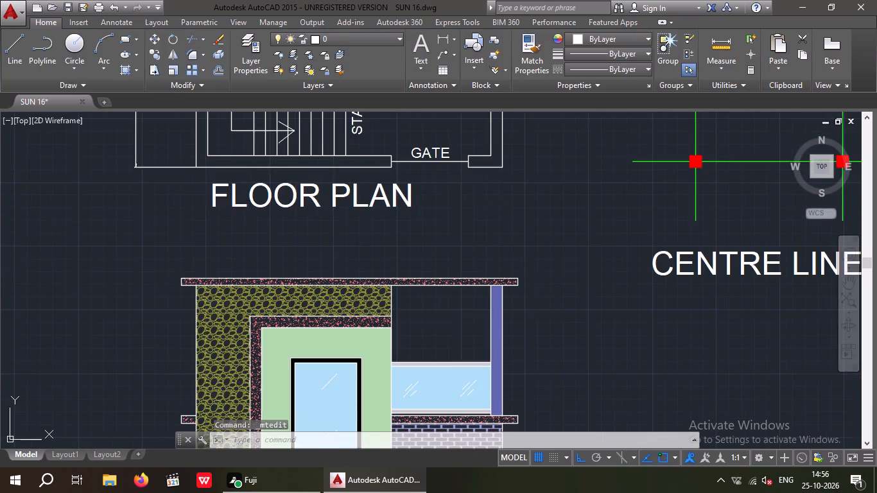
scroll(239, 196, down, 1)
scroll(233, 207, up, 3)
drag(255, 232, 165, 200)
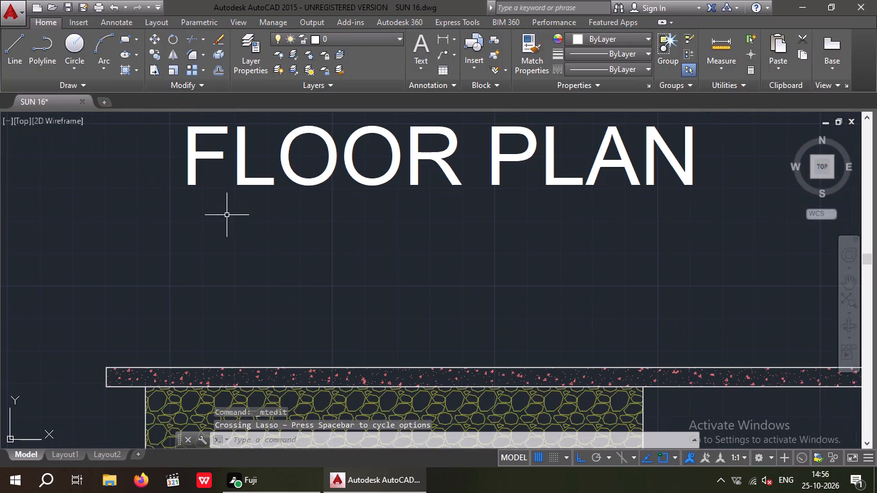
drag(237, 221, 185, 191)
click(171, 165)
middle_drag(183, 200, 209, 275)
scroll(208, 261, down, 1)
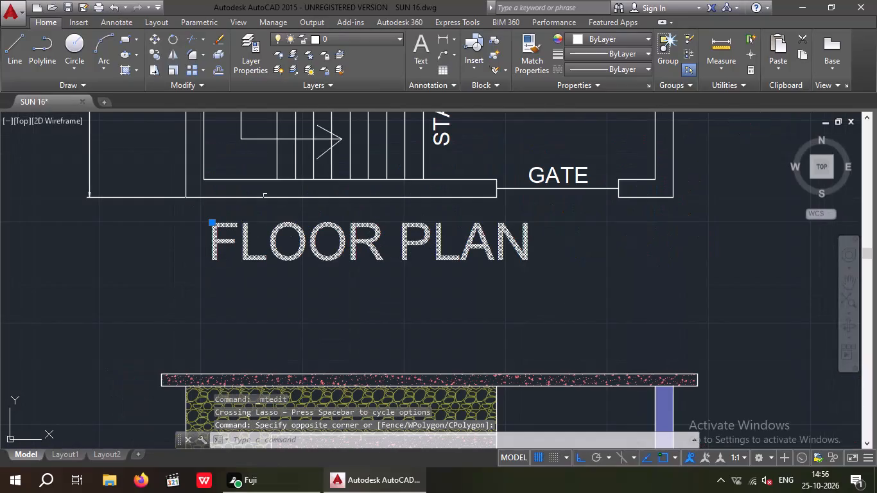
click(155, 40)
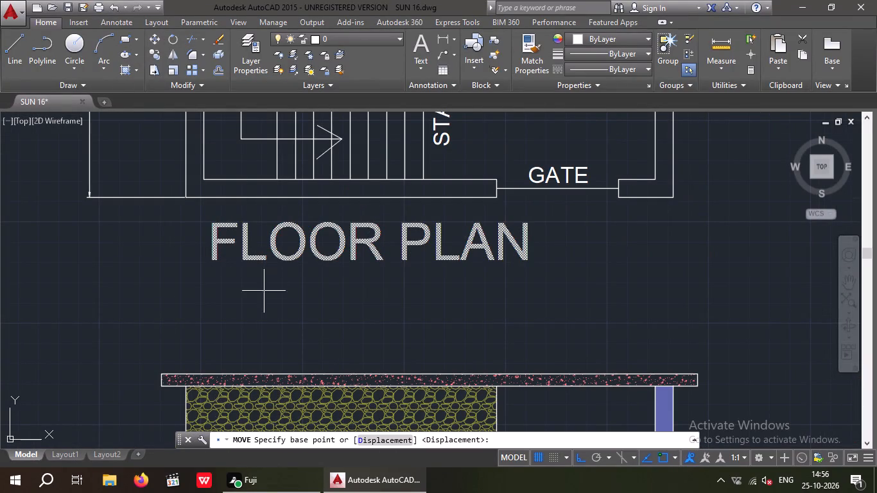
click(207, 259)
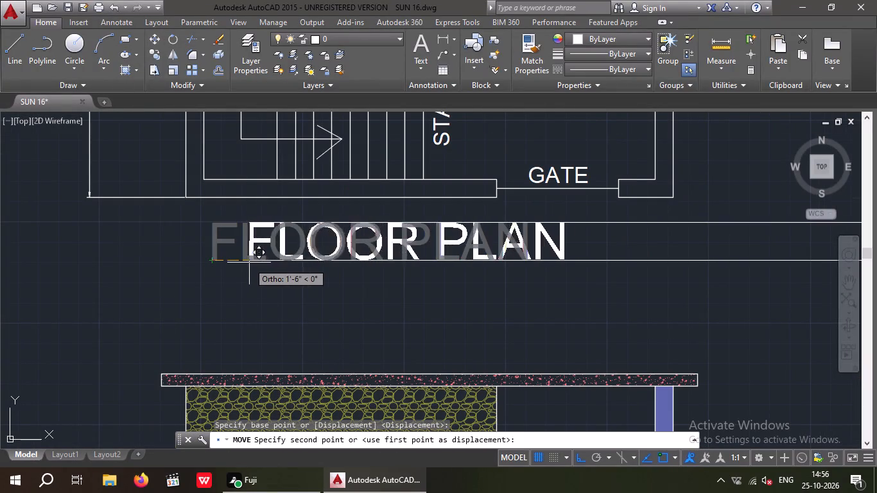
click(256, 263)
Add the multiline text "FRONT ELEVATION" at 18" height just below the base of the coloured front elevation.
scroll(261, 255, down, 2)
middle_drag(281, 275, 257, 245)
scroll(245, 218, down, 2)
middle_drag(277, 355, 268, 305)
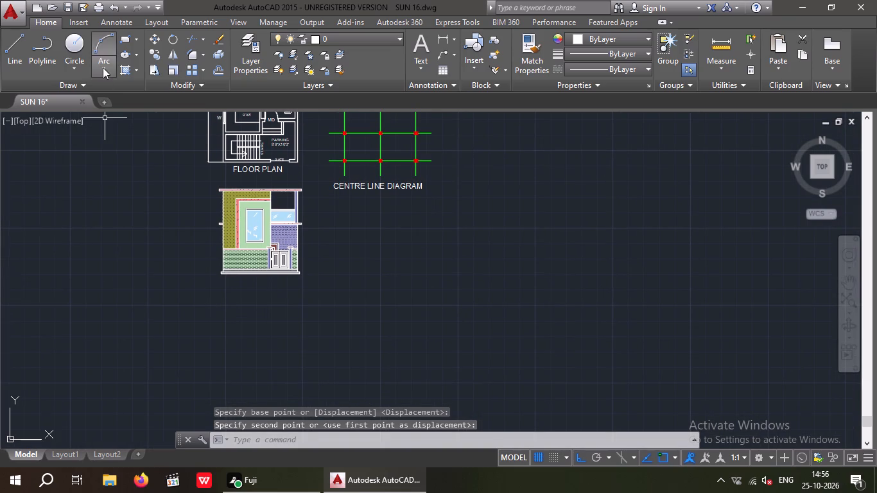
click(423, 42)
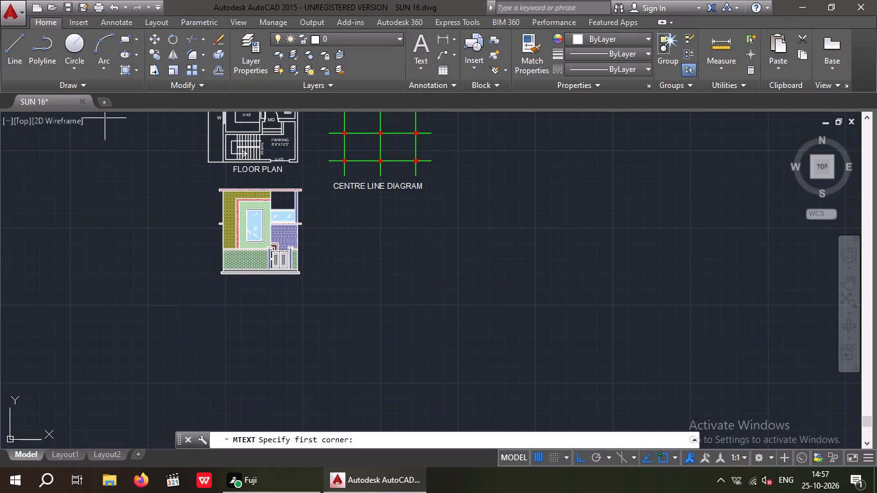
scroll(247, 285, up, 3)
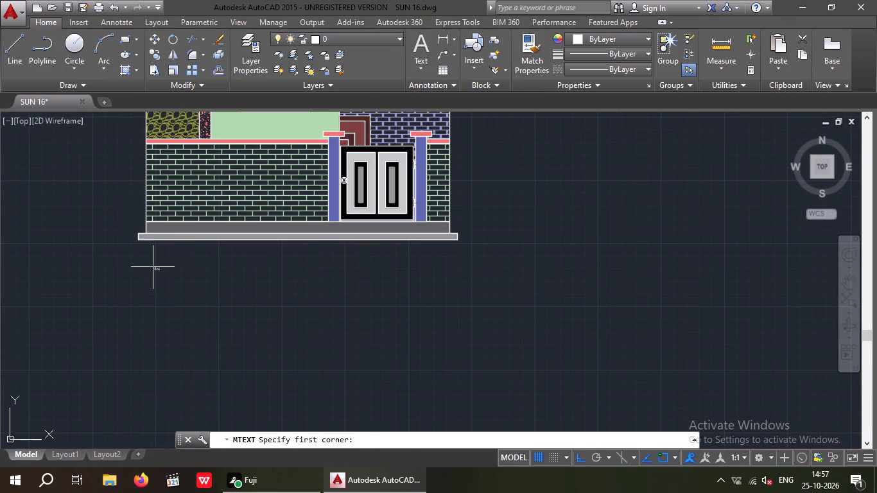
click(153, 272)
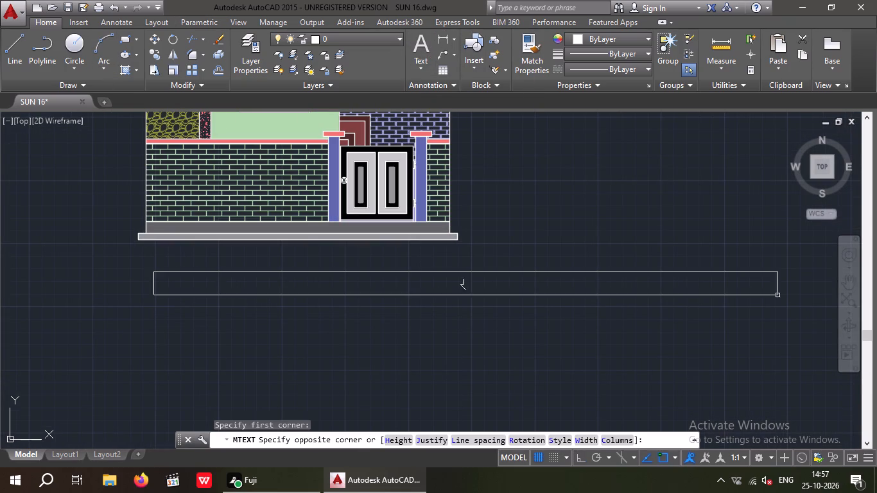
click(792, 298)
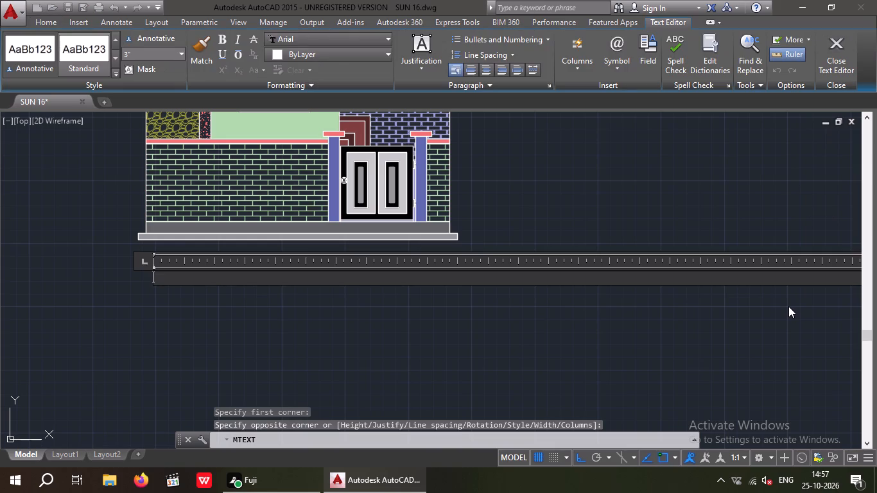
click(137, 55)
text(18")
key(Return)
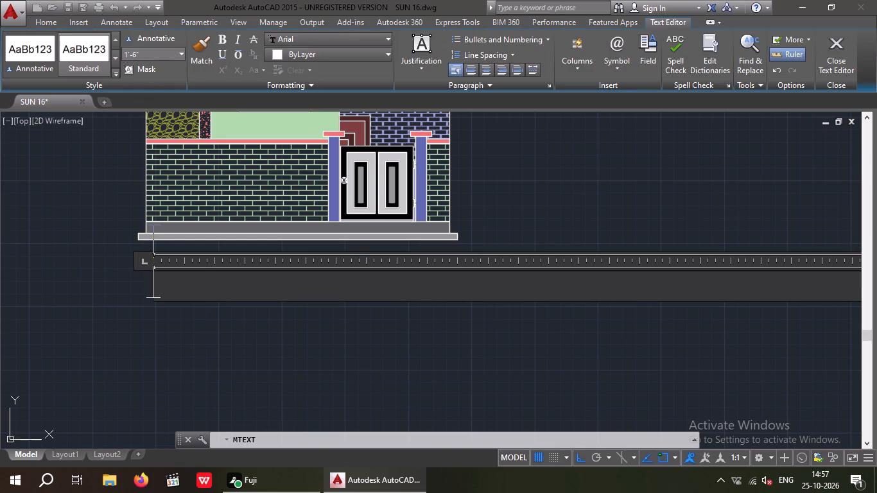
text(FRON)
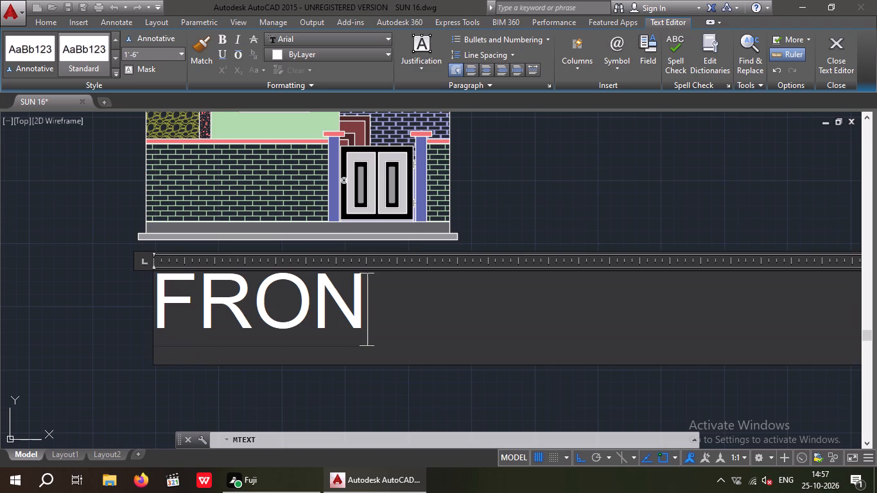
text(T)
key(space)
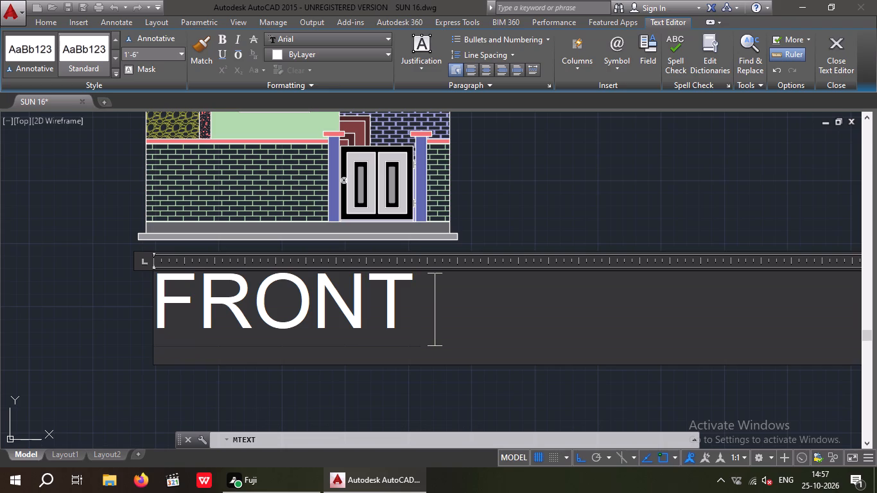
text(ELE)
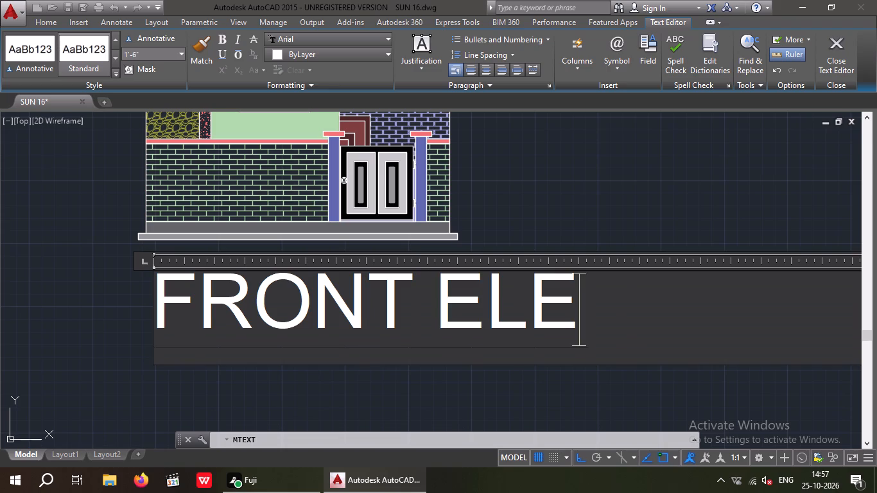
key(v)
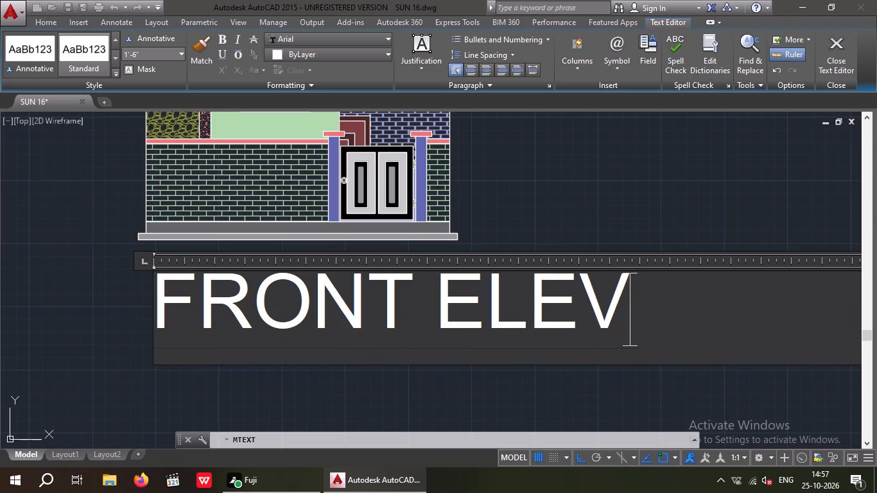
text(ATI)
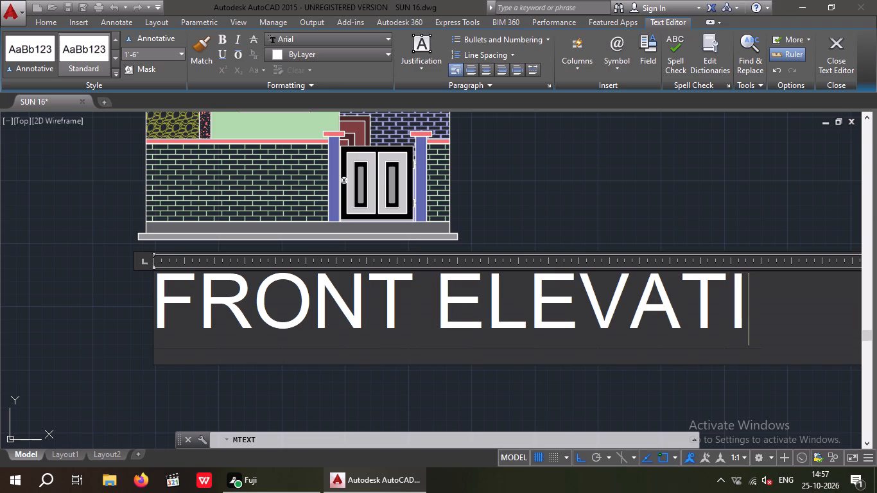
text(OM)
key(BackSpace)
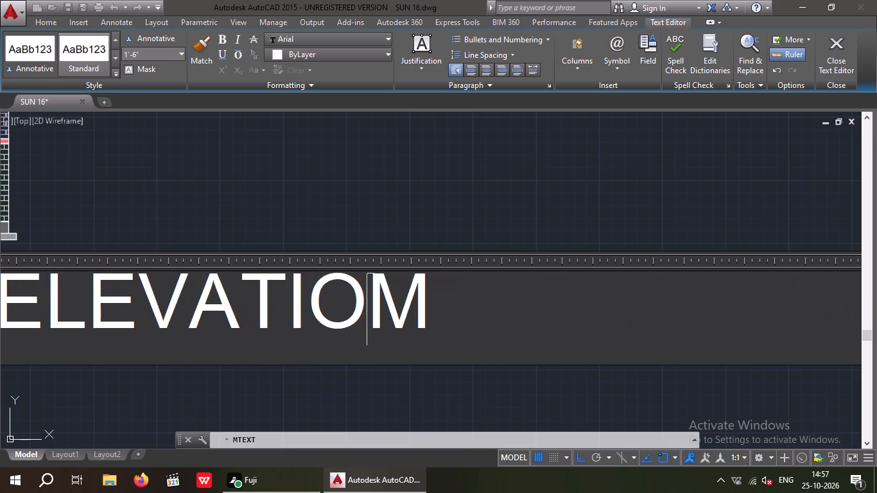
key(n)
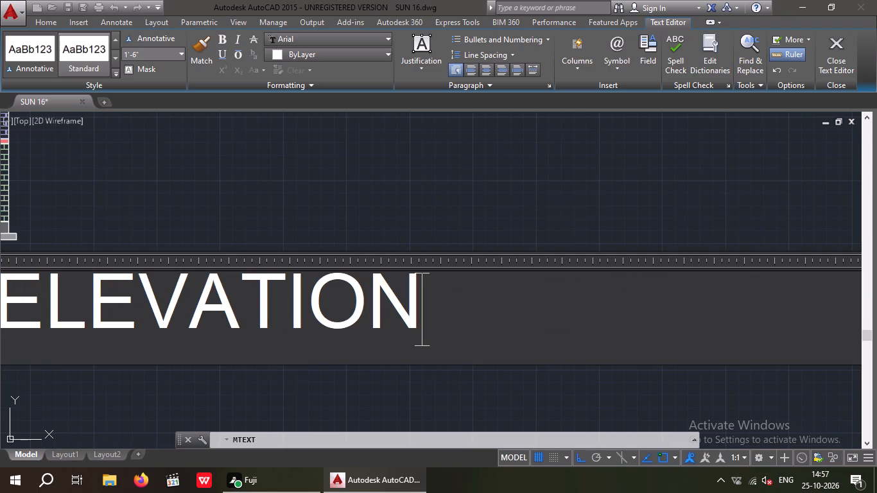
click(574, 208)
scroll(564, 203, down, 4)
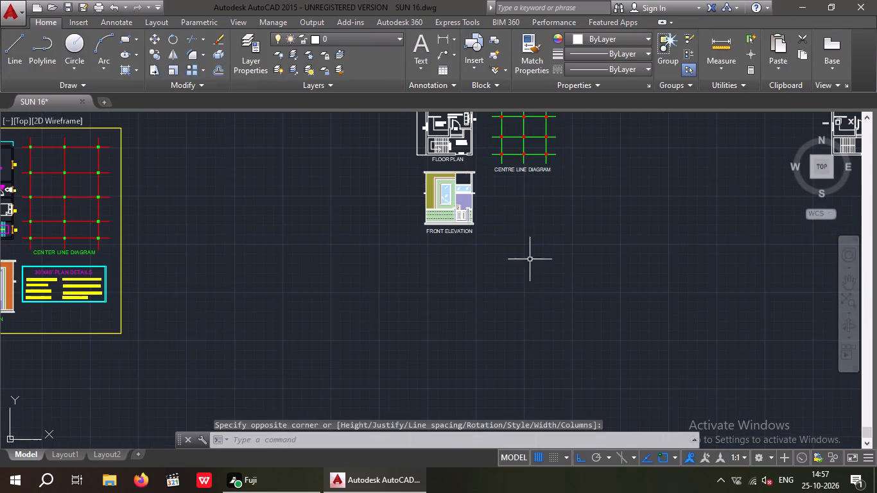
Move the "FLOOR PLAN" title slightly straight down, away from the plan's bottom wall.
scroll(456, 254, up, 4)
middle_drag(455, 278, 447, 393)
scroll(419, 311, down, 1)
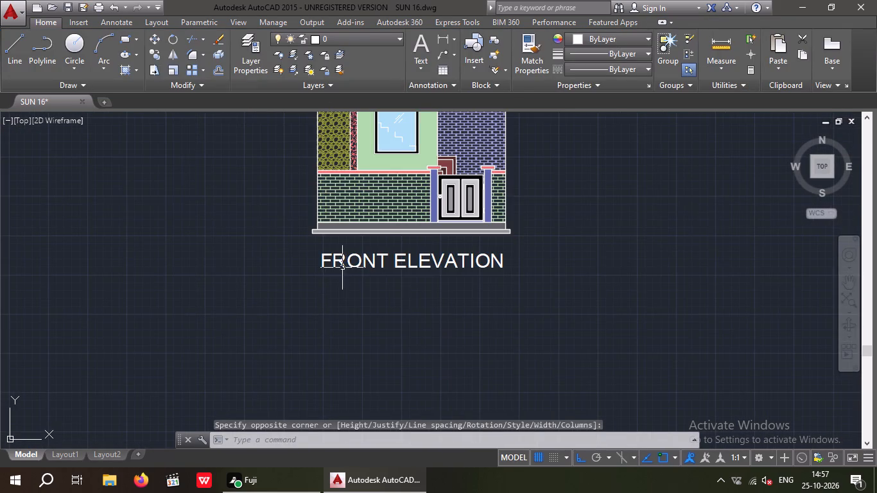
scroll(347, 268, up, 2)
scroll(378, 288, down, 3)
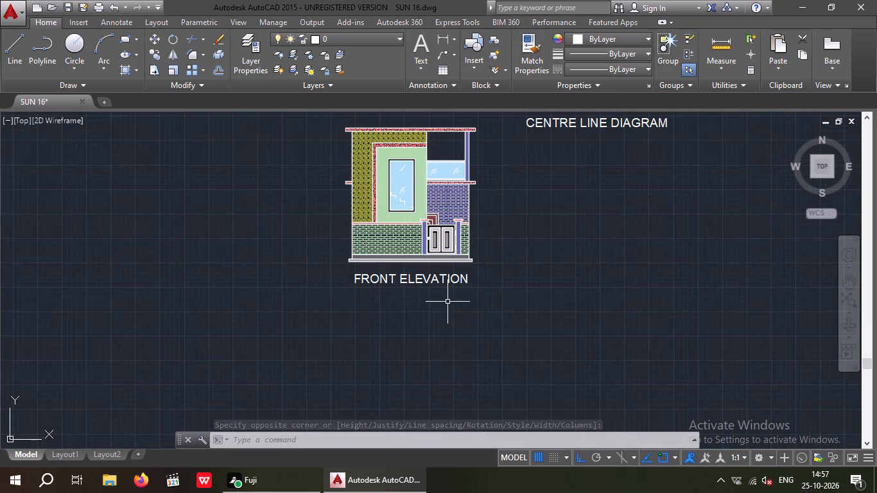
middle_drag(447, 309, 415, 382)
scroll(420, 356, down, 1)
middle_drag(502, 350, 484, 411)
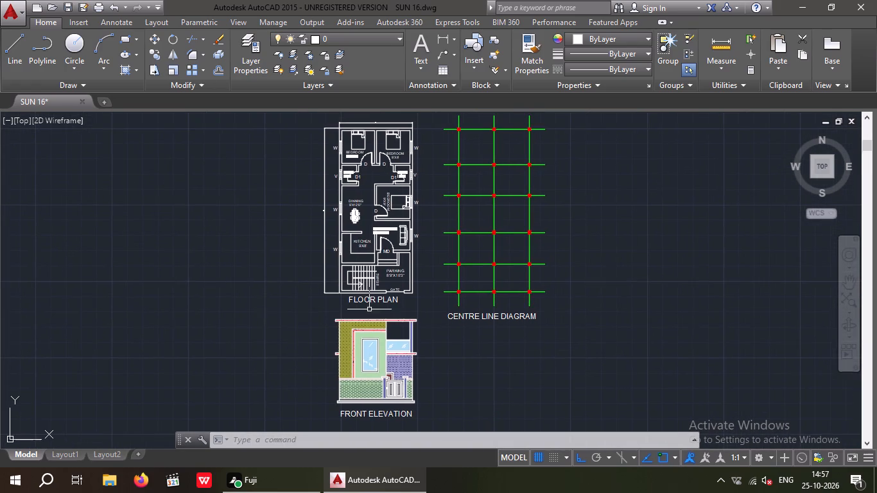
scroll(370, 305, up, 3)
scroll(307, 301, up, 1)
drag(313, 315, 283, 314)
click(260, 281)
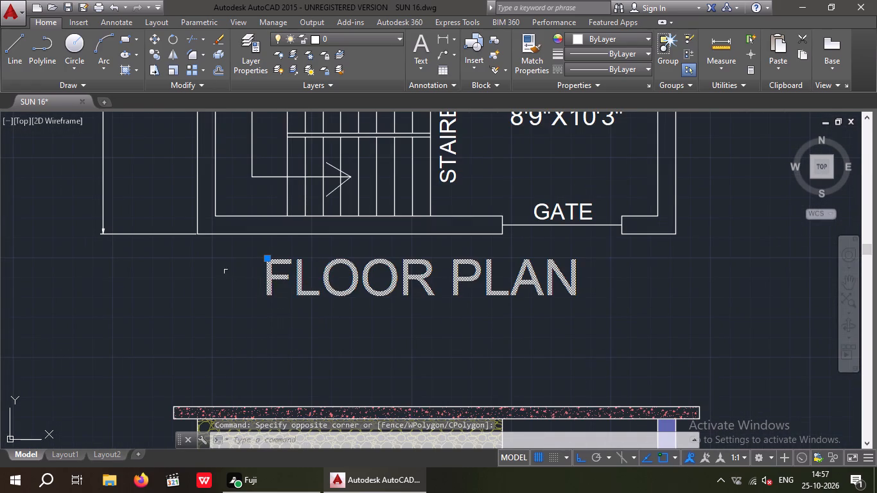
click(152, 37)
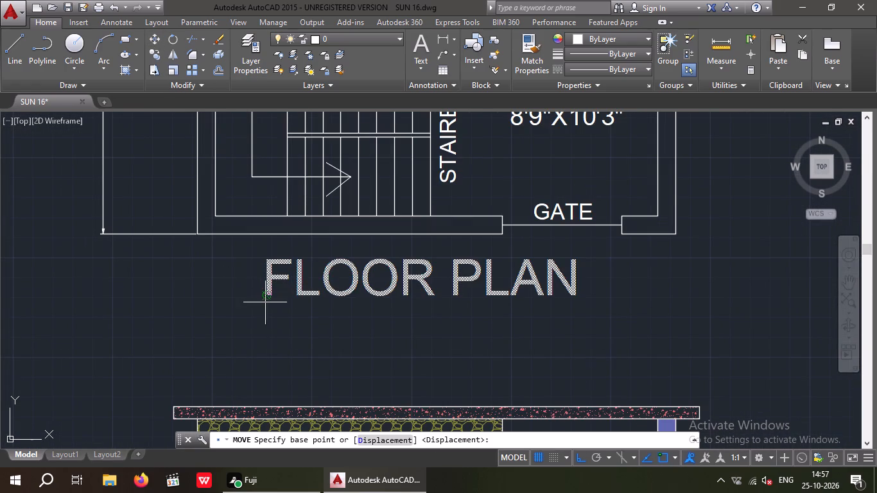
click(265, 302)
click(262, 316)
scroll(277, 268, down, 2)
right_click(360, 273)
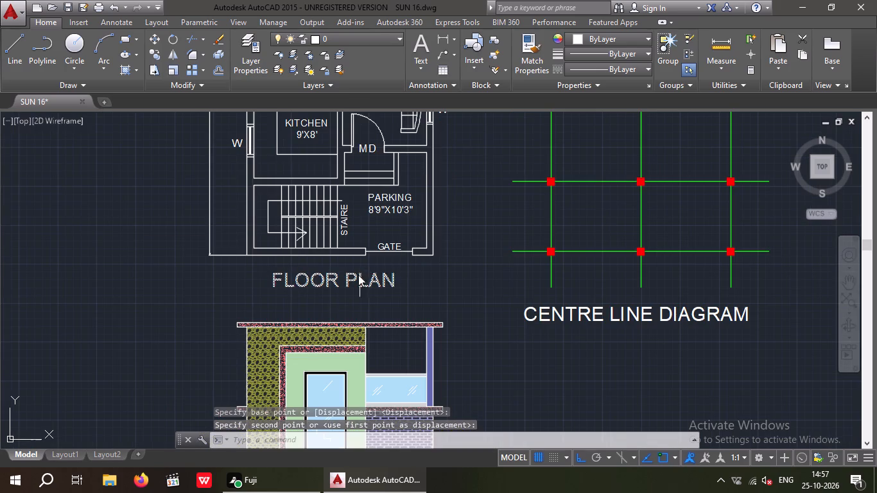
right_click(302, 297)
key(Escape)
key(Escape)
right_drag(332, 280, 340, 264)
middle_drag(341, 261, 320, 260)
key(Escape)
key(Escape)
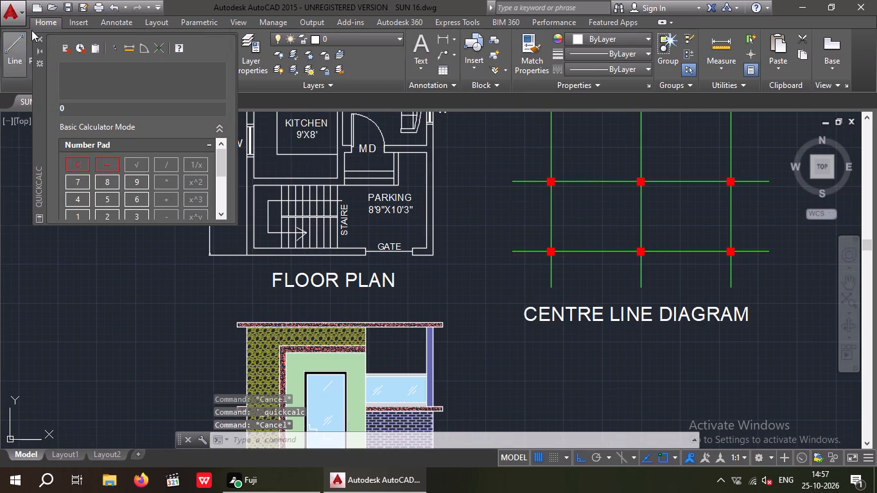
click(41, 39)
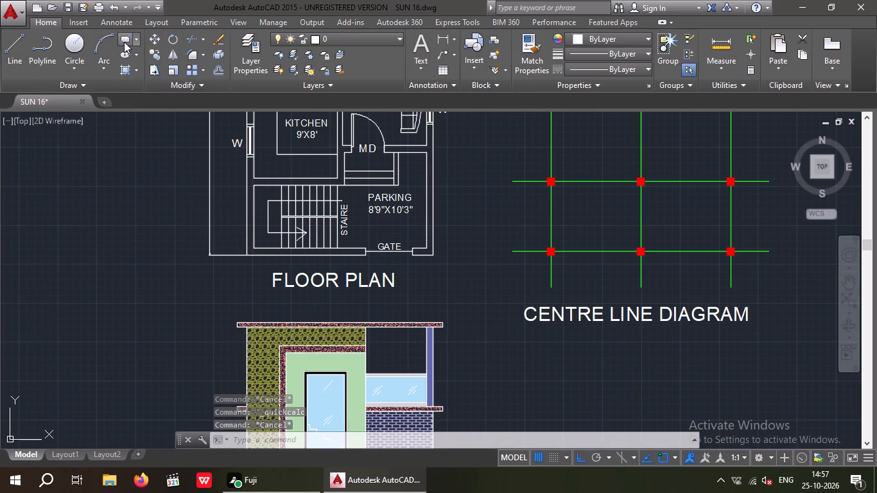
Add the multiline text "MAIN DOOR (MD) = 4'X7'" at 10" height beside the front elevation, below the "CENTRE LINE DIAGRAM" title.
middle_drag(140, 157, 0, 83)
scroll(21, 91, down, 2)
middle_drag(477, 180, 302, 147)
scroll(320, 153, down, 3)
middle_drag(337, 195, 290, 309)
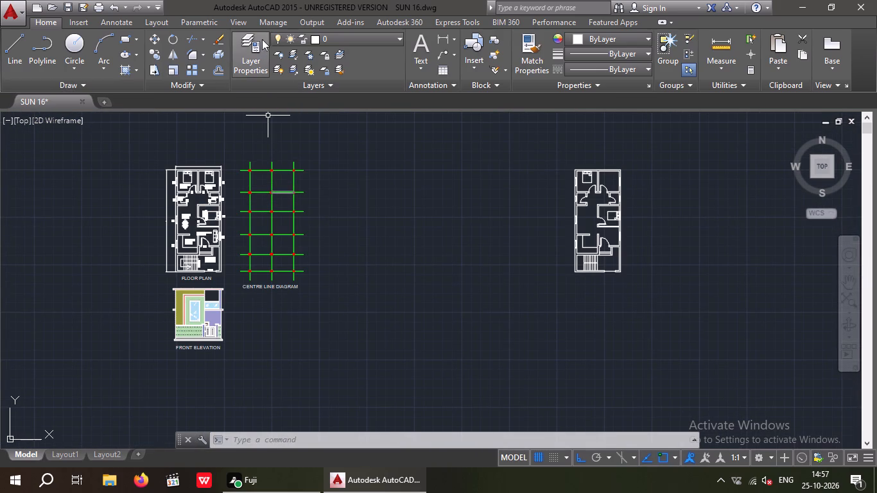
click(421, 46)
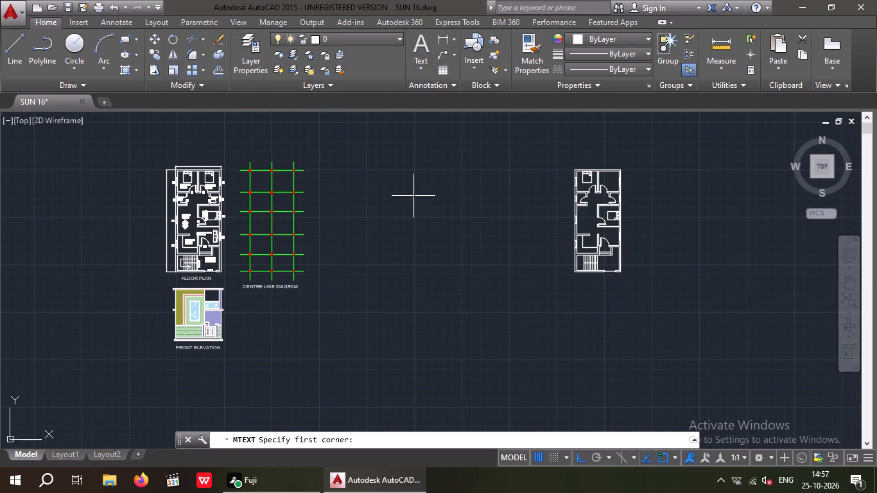
middle_drag(354, 283, 347, 186)
scroll(292, 229, up, 3)
middle_drag(263, 227, 367, 251)
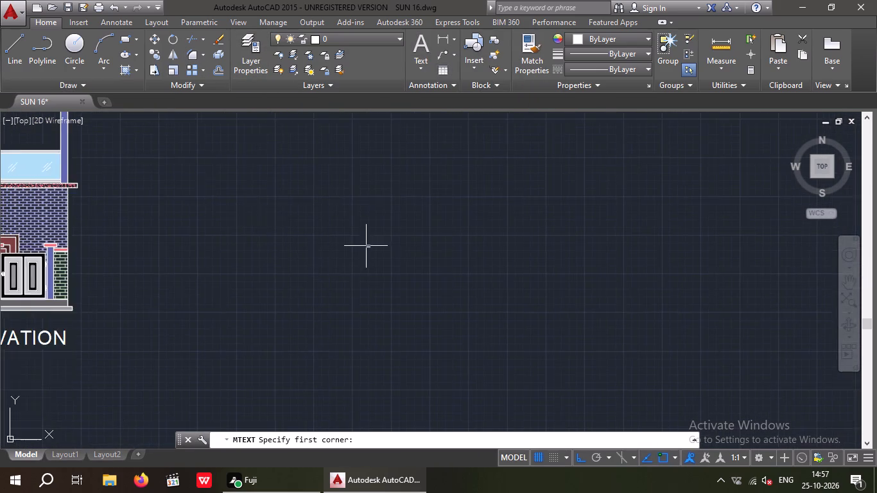
scroll(360, 244, down, 2)
scroll(328, 230, up, 2)
drag(321, 217, 355, 242)
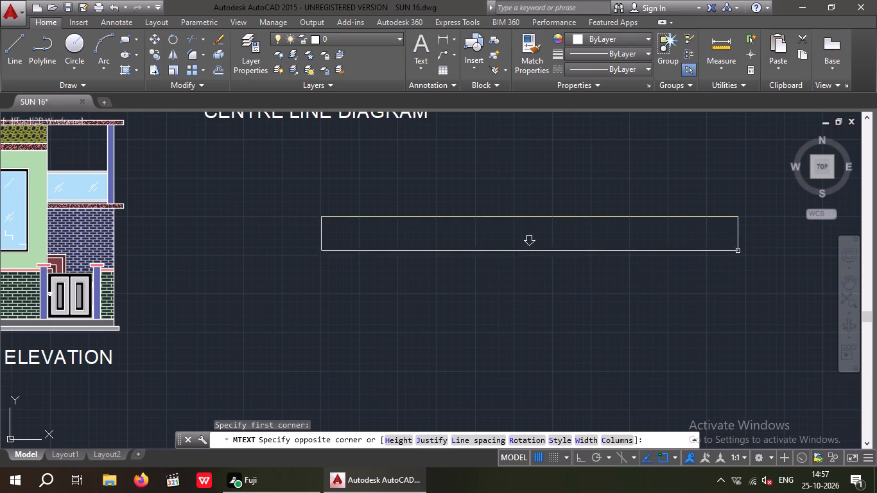
click(734, 248)
click(147, 60)
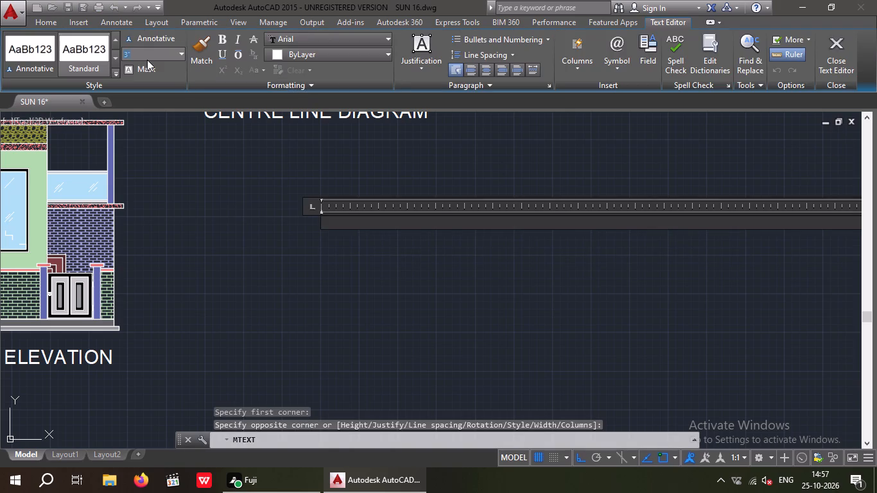
text(10)
key(shift+quotedbl)
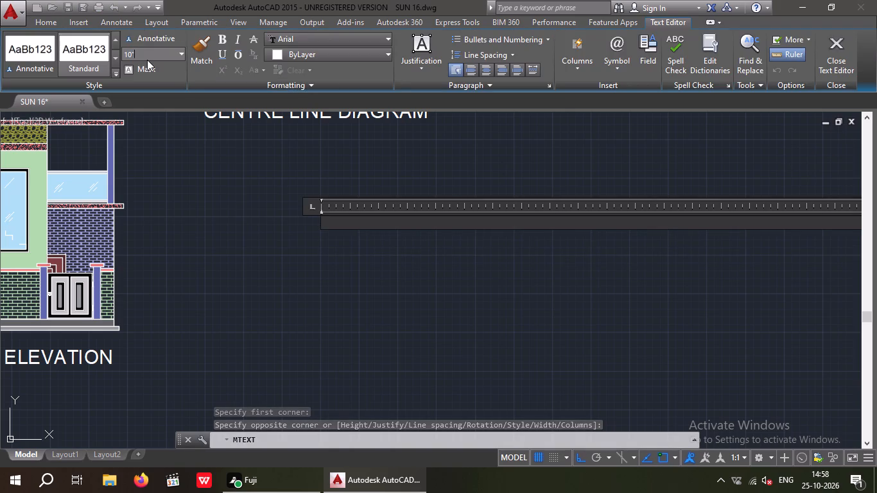
key(Return)
key(m)
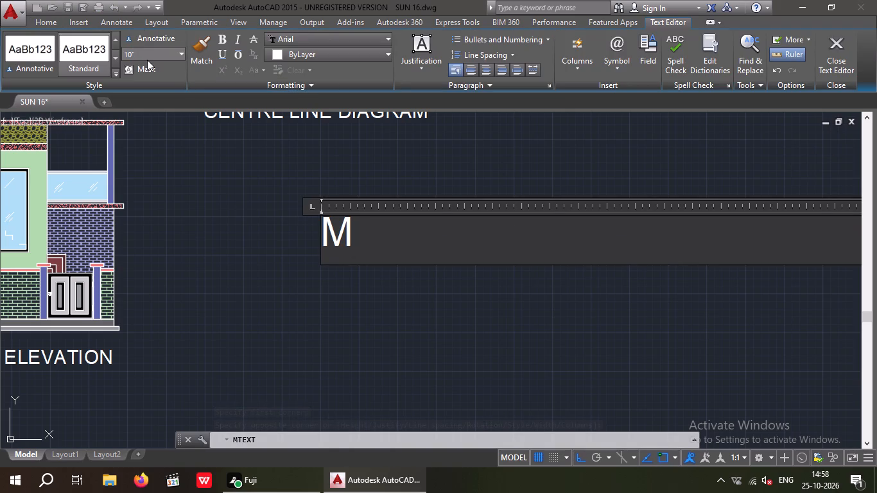
text(AI)
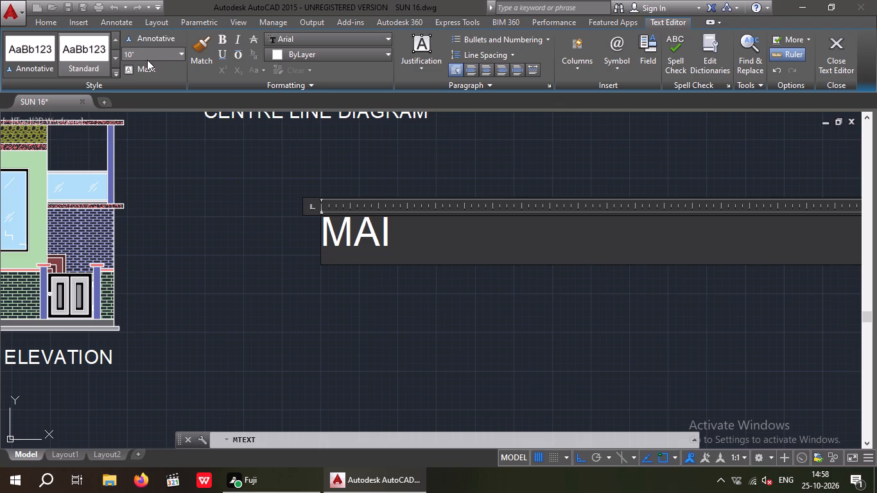
text(N DOOR)
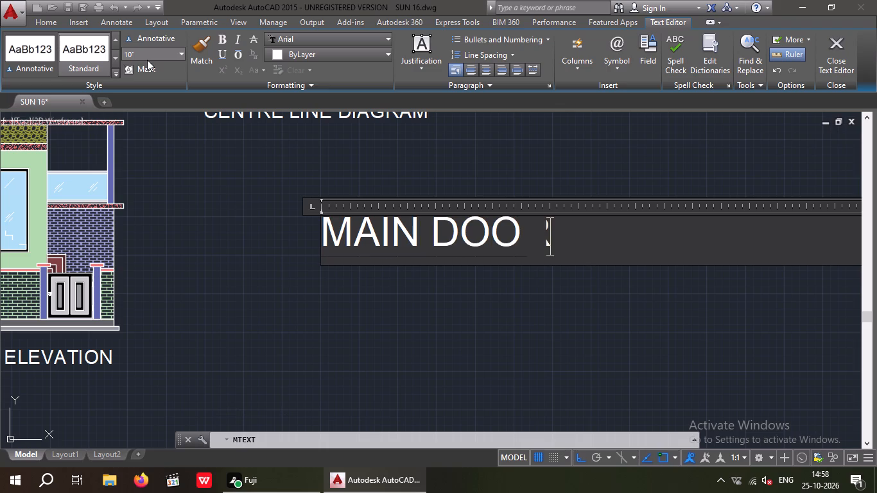
key(space)
text((MD)
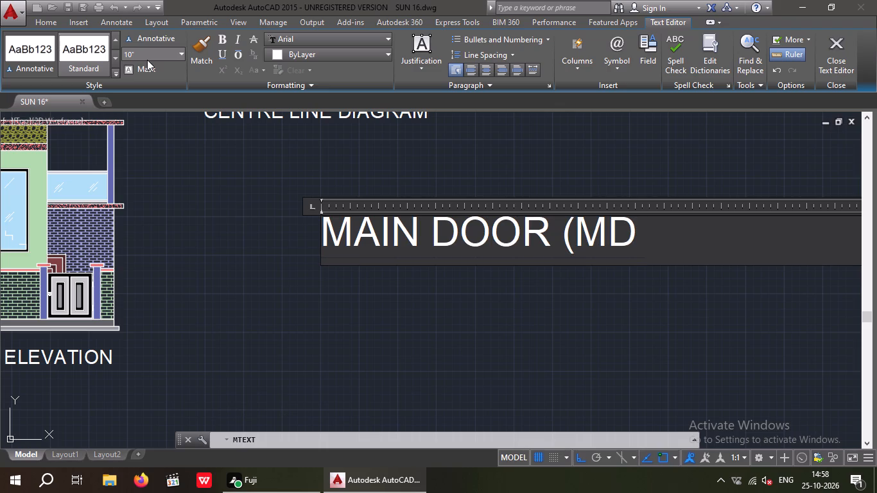
key(shift+parenright)
key(space)
text(=)
key(space)
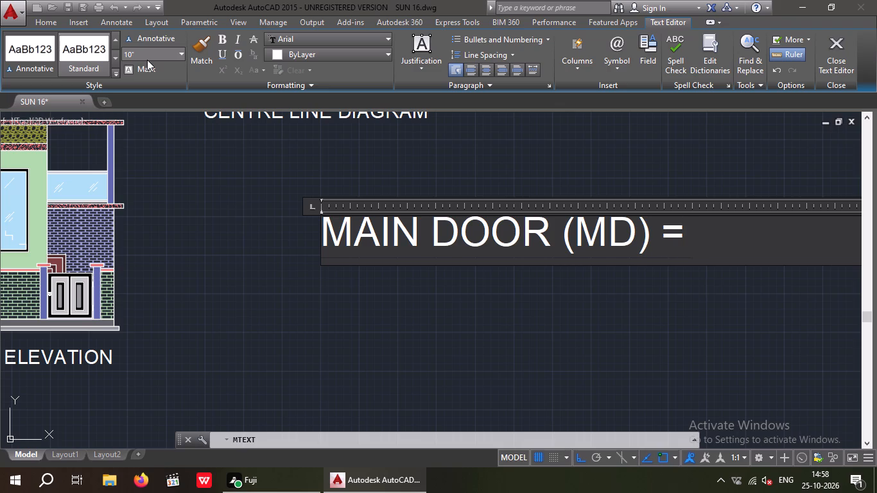
key(4)
key(apostrophe)
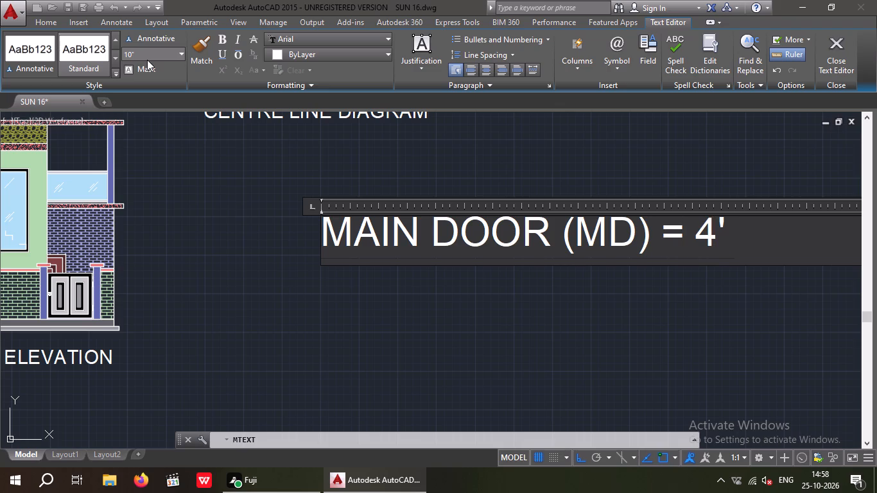
key(x)
text(7')
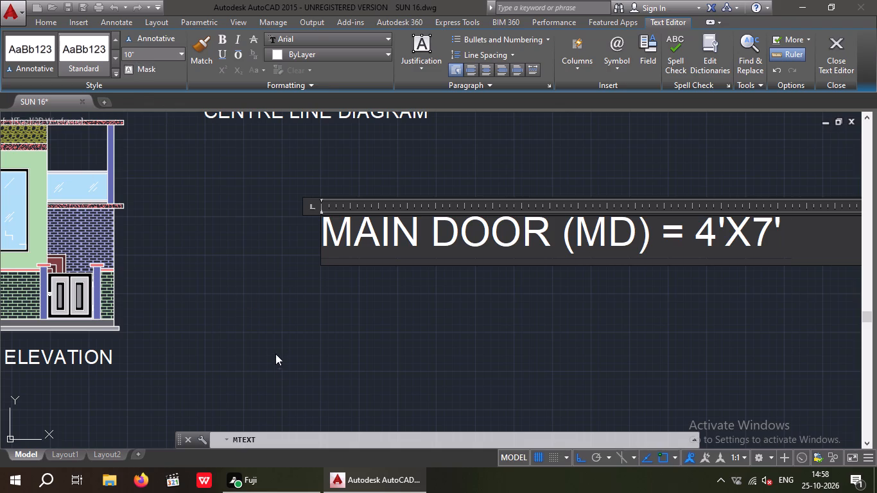
click(283, 341)
Add the multiline text "DOOR (D) = 3'X7'" at 10" height directly below the main door line, starting at about its left edge.
click(416, 49)
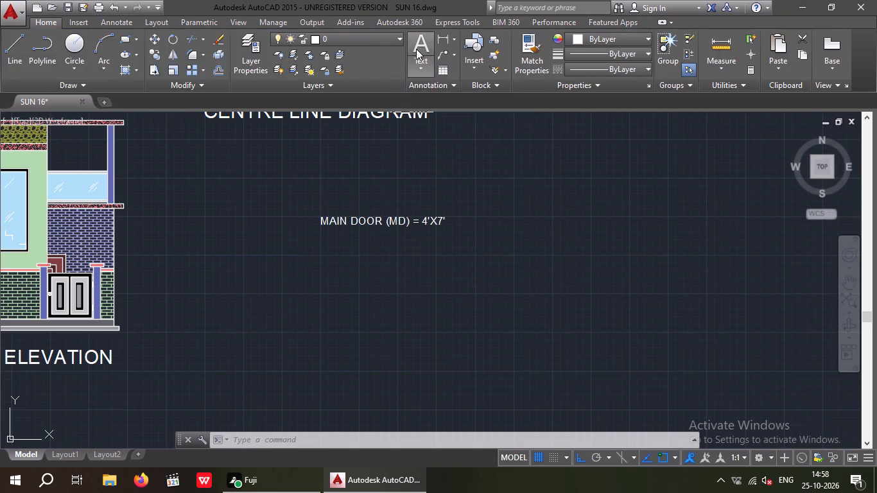
drag(322, 240, 321, 246)
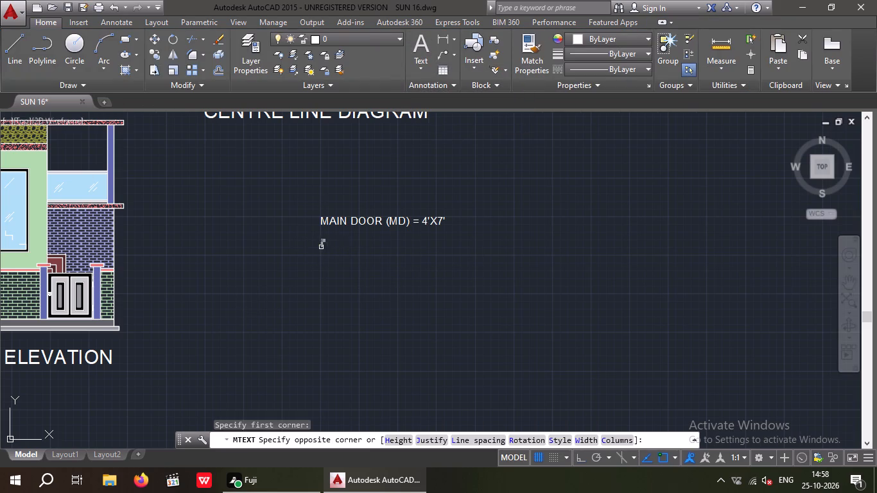
click(704, 257)
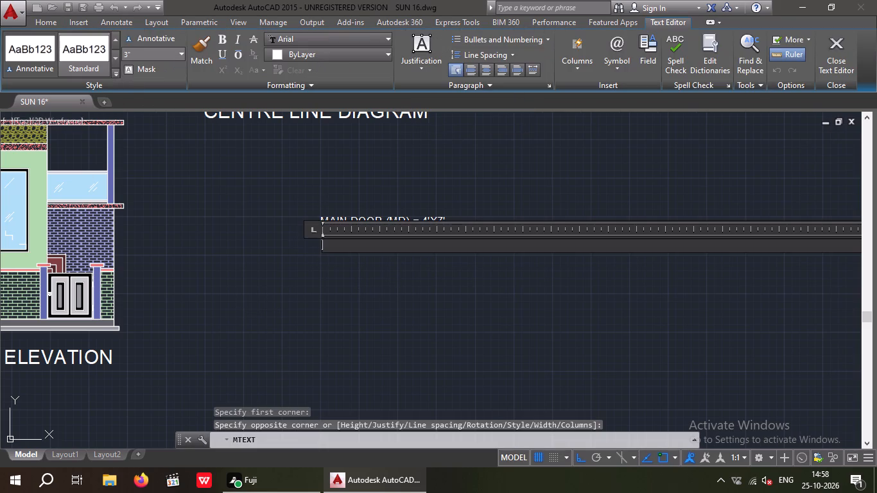
click(135, 58)
text(10)
key(shift+quotedbl)
key(Return)
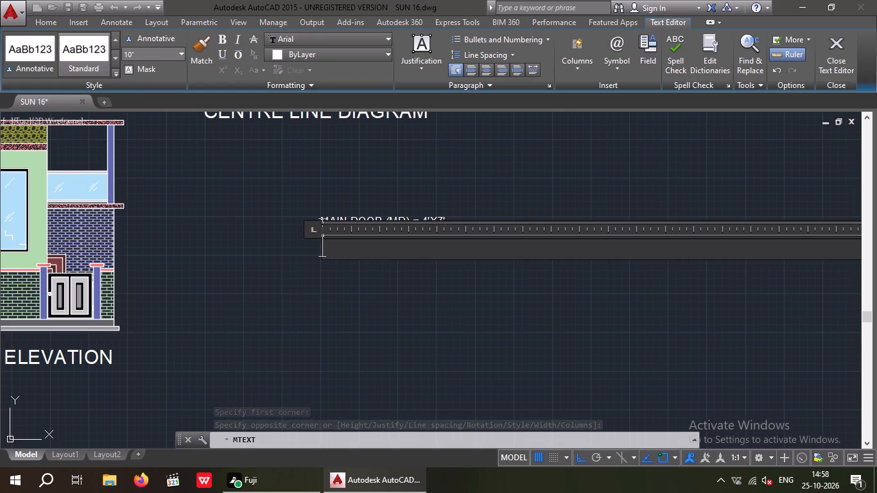
text(DOOR)
key(space)
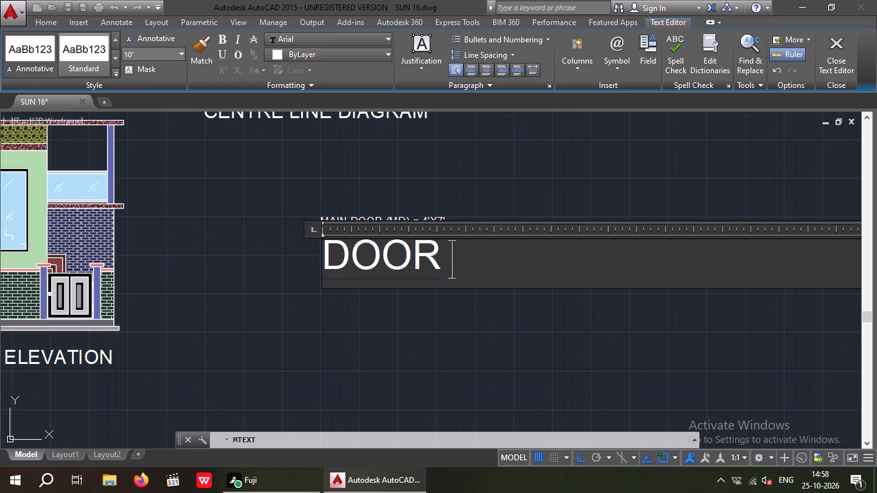
key(shift+parenleft)
key(d)
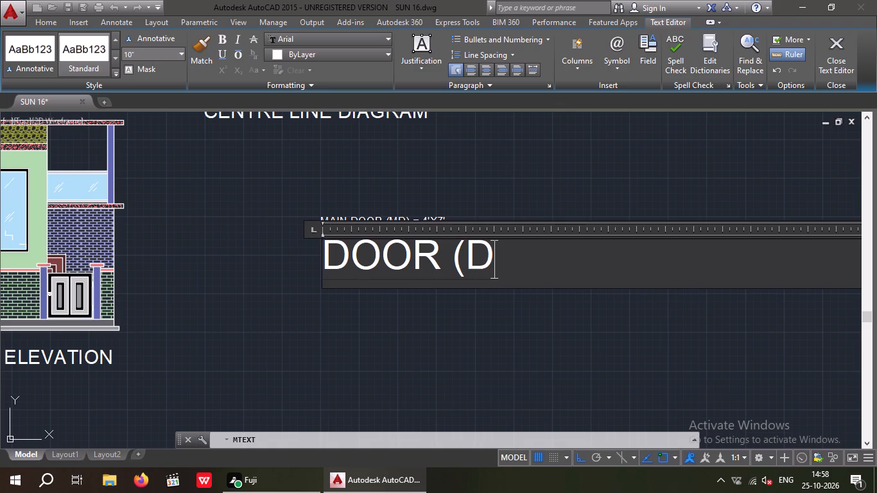
text())
key(space)
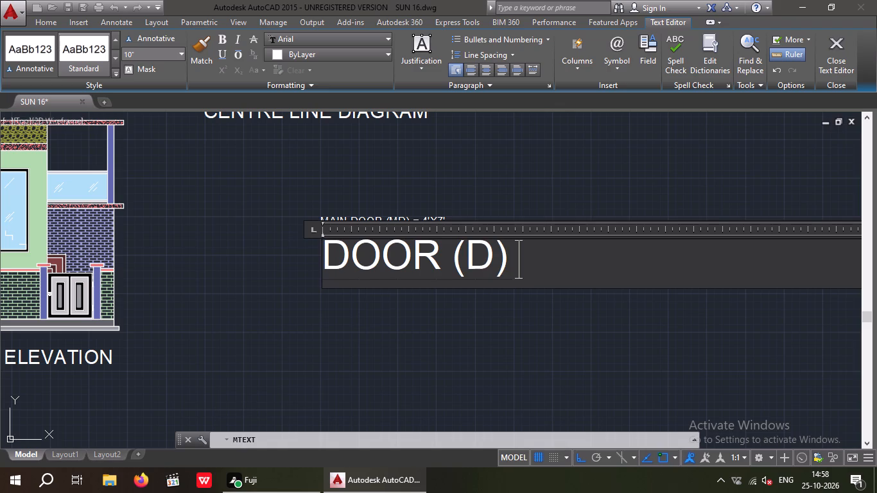
key(equal)
key(space)
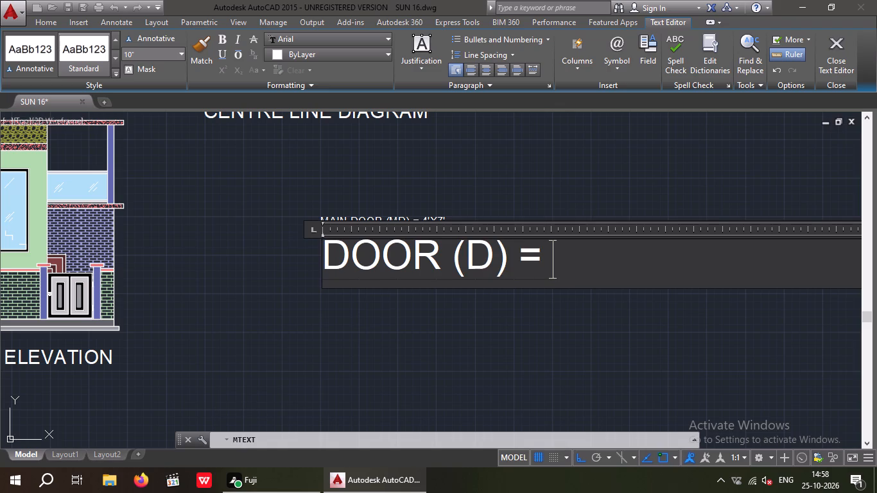
key(3)
key(apostrophe)
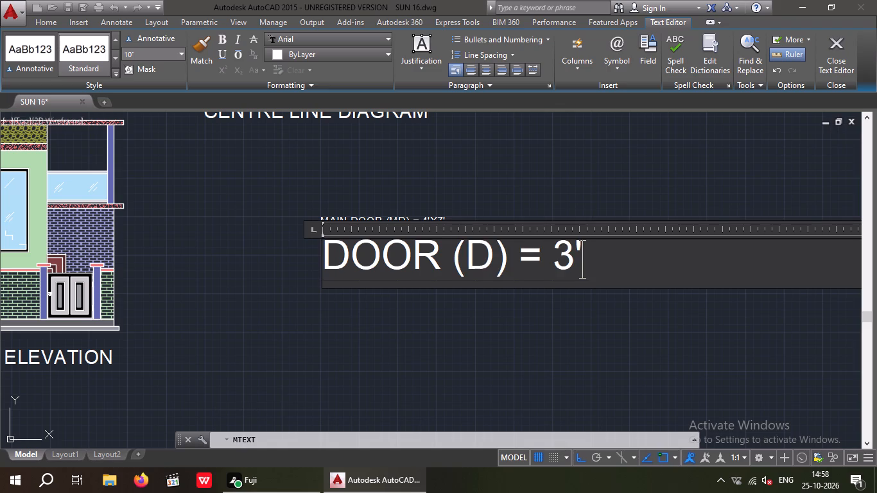
key(x)
key(7)
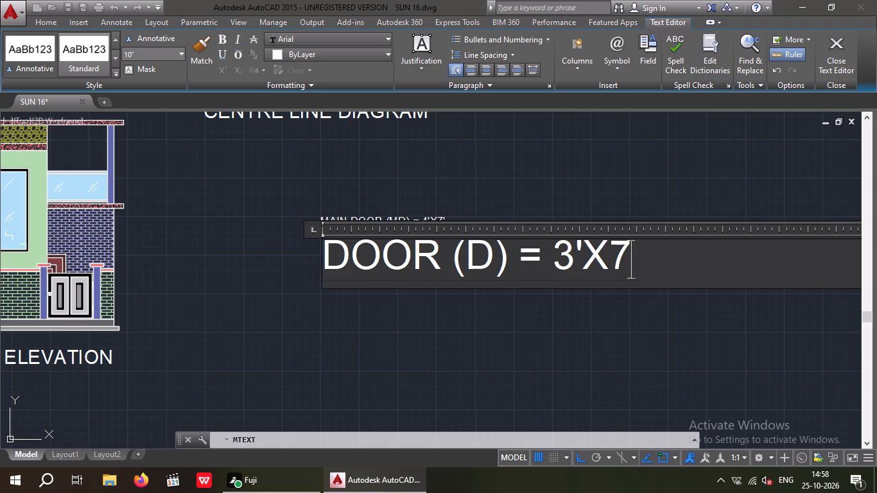
key(apostrophe)
click(275, 290)
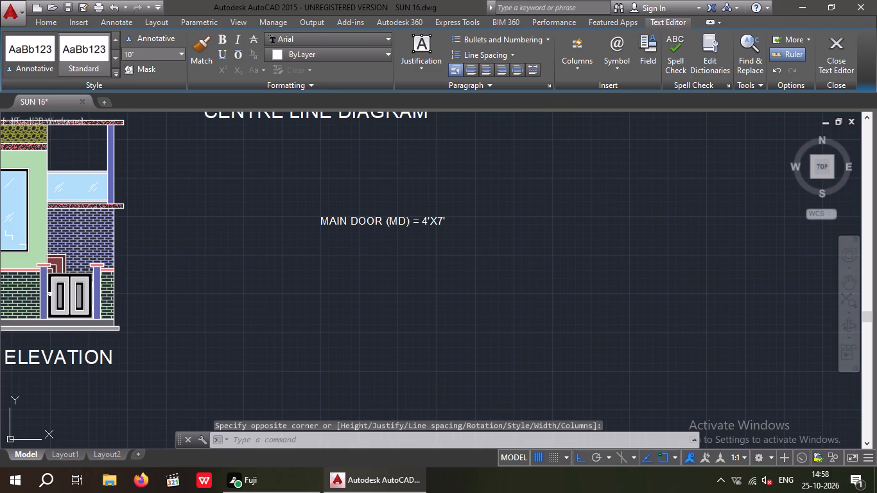
Add the multiline text "DOOR (D1) = 2'6"X7'" at 10" height directly below the "DOOR (D)" line, aligned with its left edge.
click(421, 39)
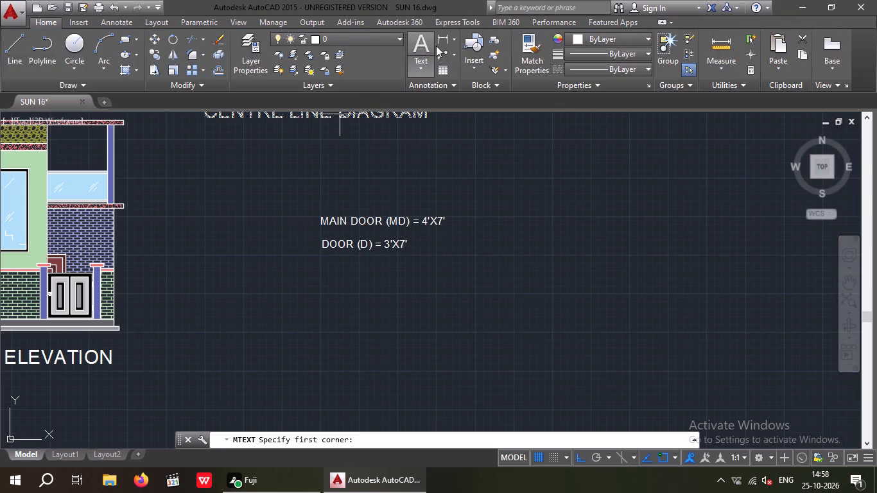
click(322, 261)
click(761, 290)
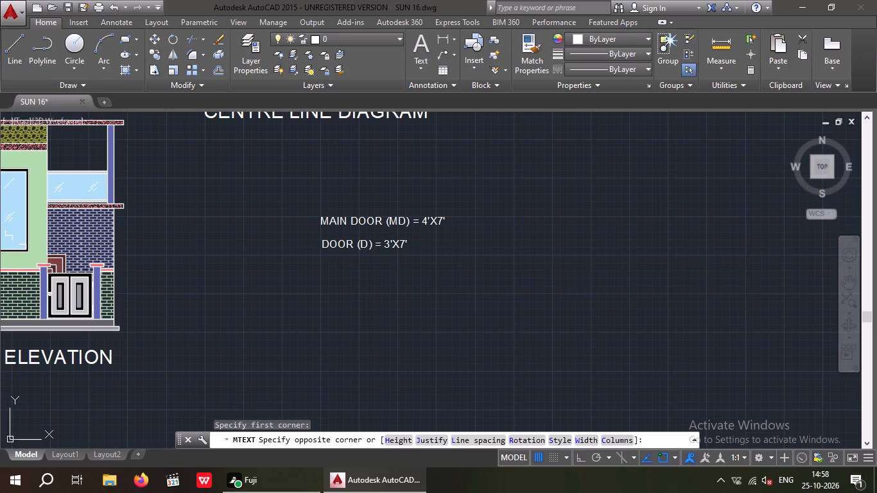
click(134, 56)
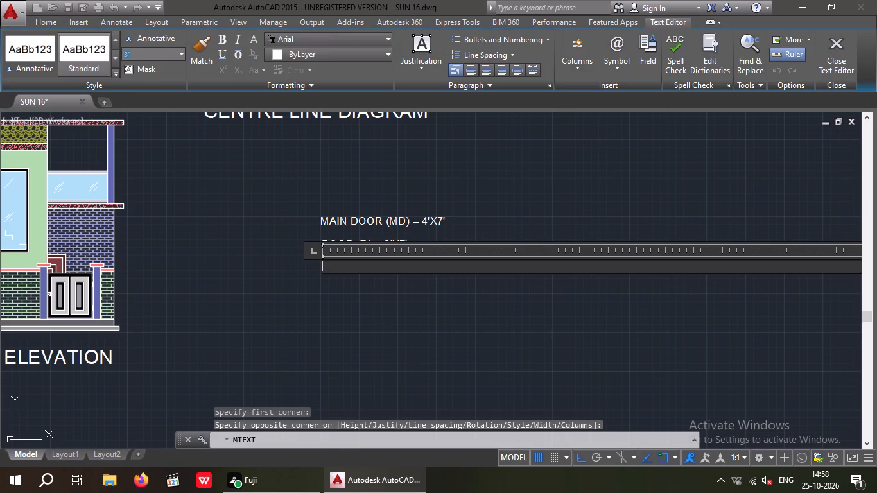
text(10)
key(shift+quotedbl)
key(Return)
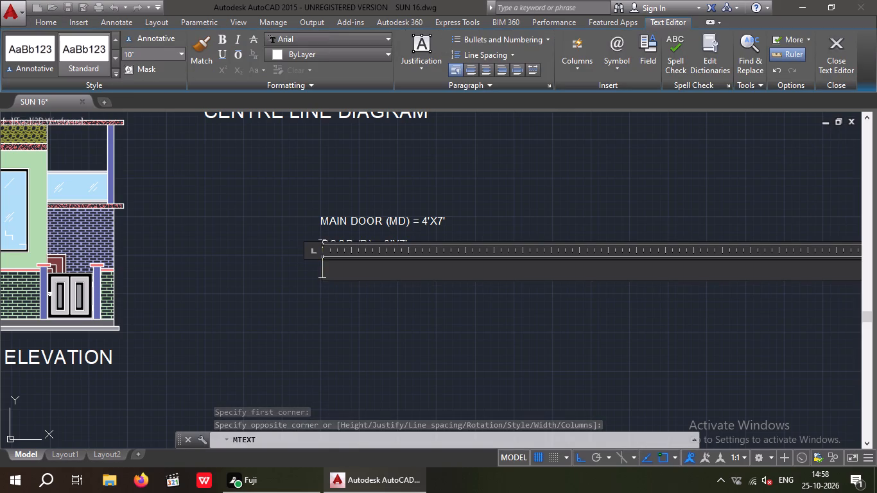
text(DOOR)
key(space)
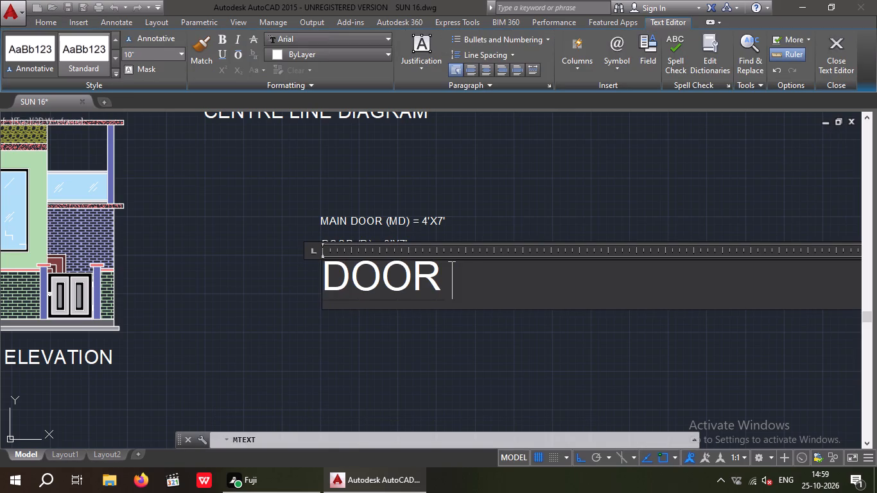
text((D1)
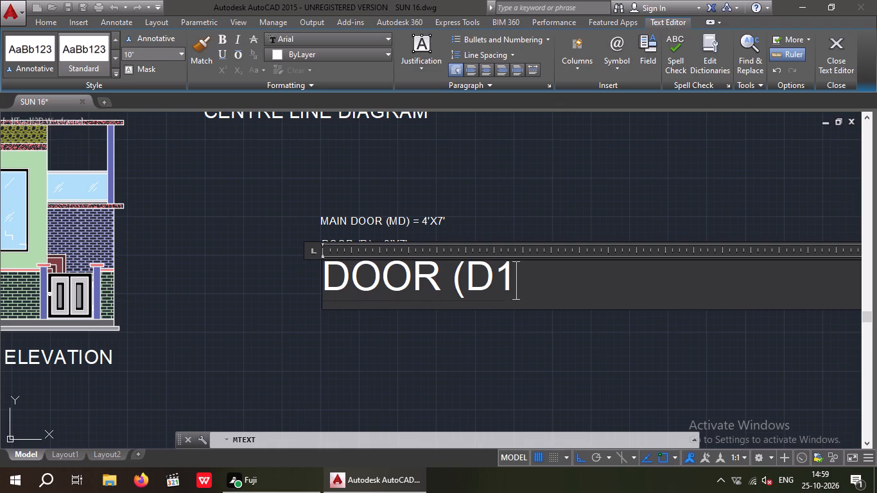
key(shift+parenright)
key(space)
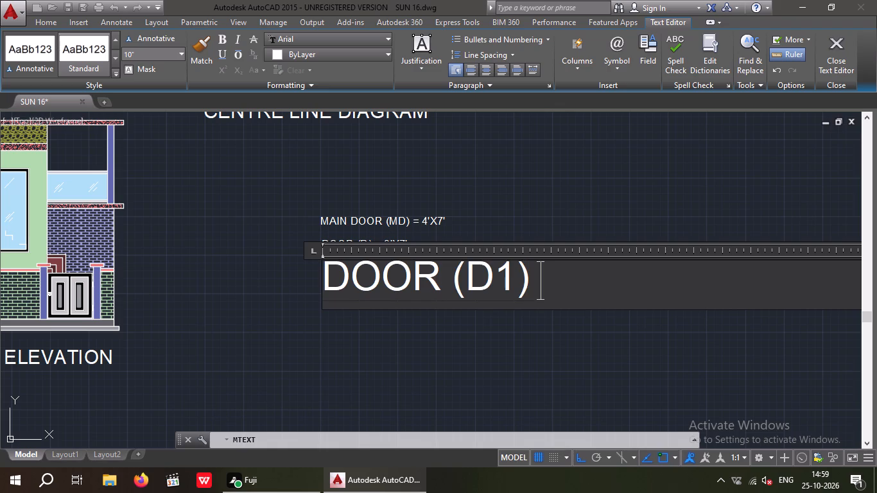
text(=)
key(space)
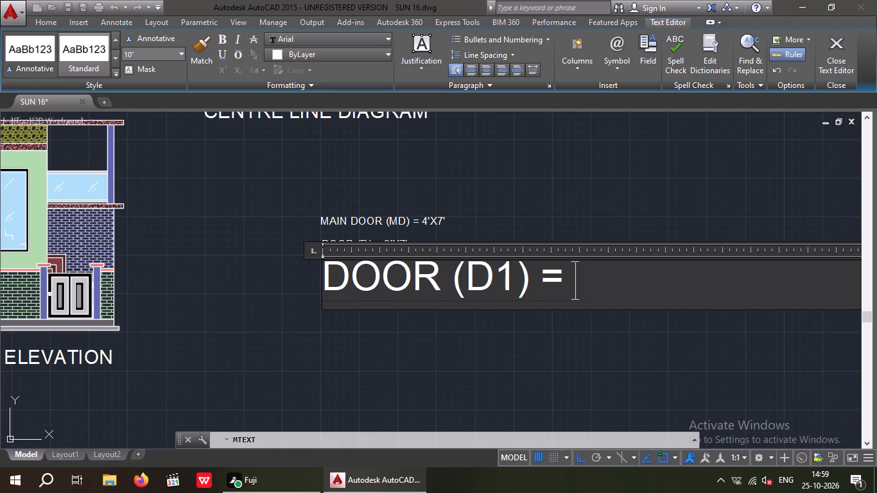
text(2')
key(6)
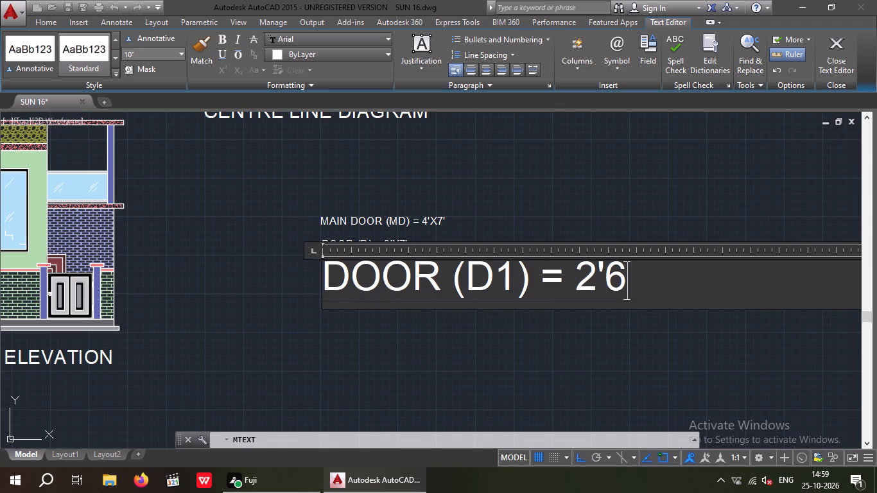
key(shift+quotedbl)
key(x)
key(7)
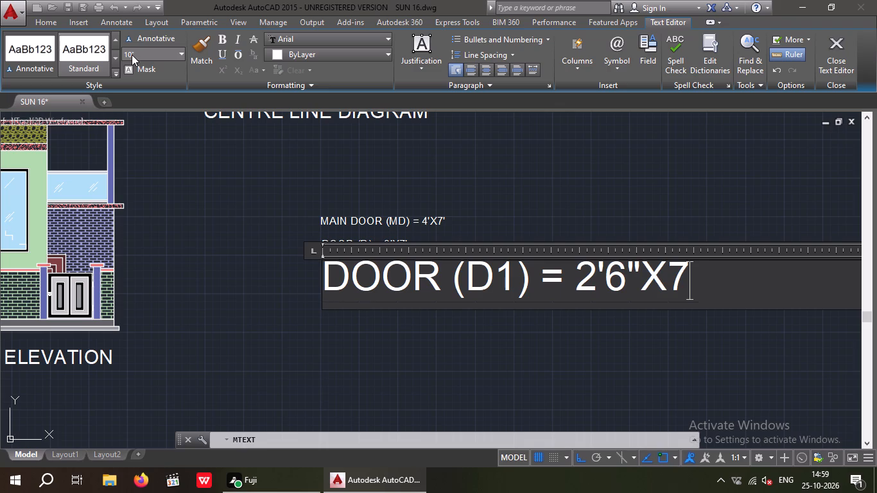
key(apostrophe)
click(236, 238)
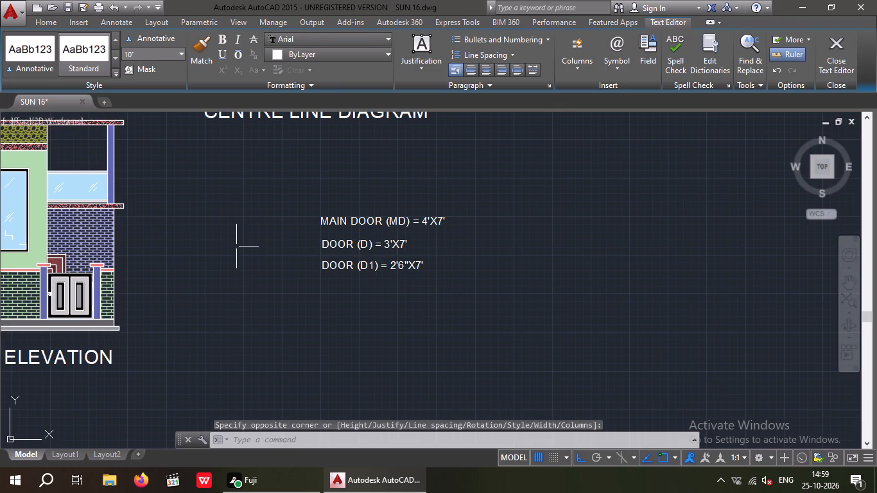
Add the multiline text "WINDOW (W) = 3'X4'" at 10" height directly below the "DOOR (D1)" line, starting at about its left edge.
click(426, 48)
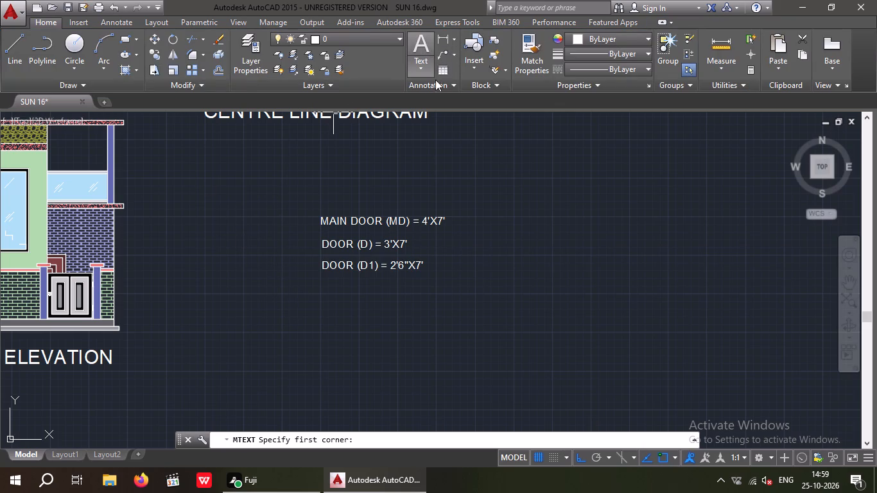
scroll(327, 295, up, 2)
drag(309, 270, 318, 279)
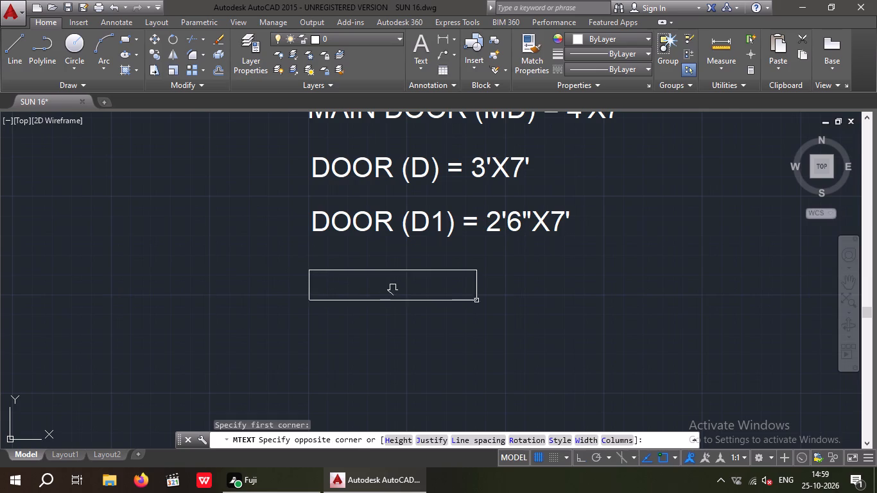
scroll(489, 304, down, 2)
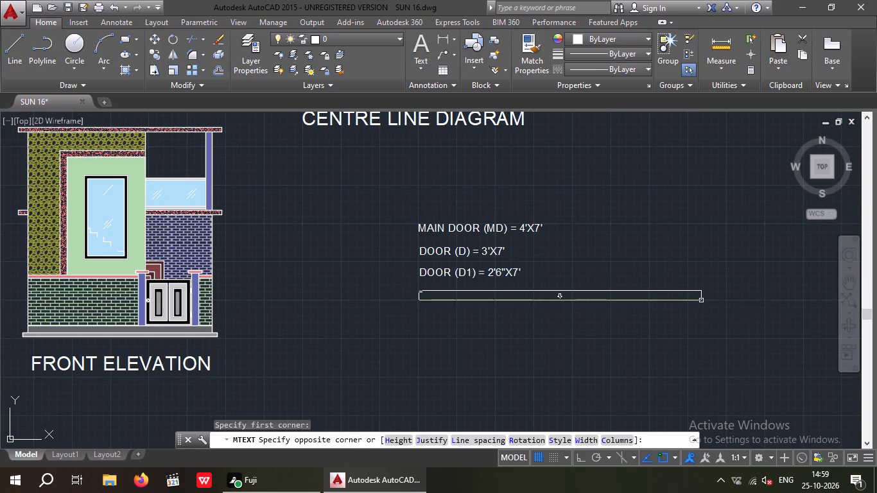
click(701, 300)
click(132, 56)
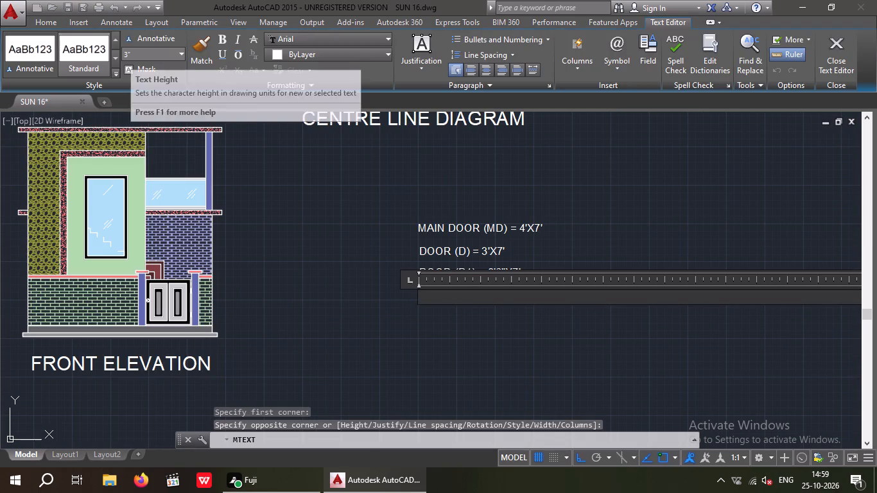
text(10)
key(shift+quotedbl)
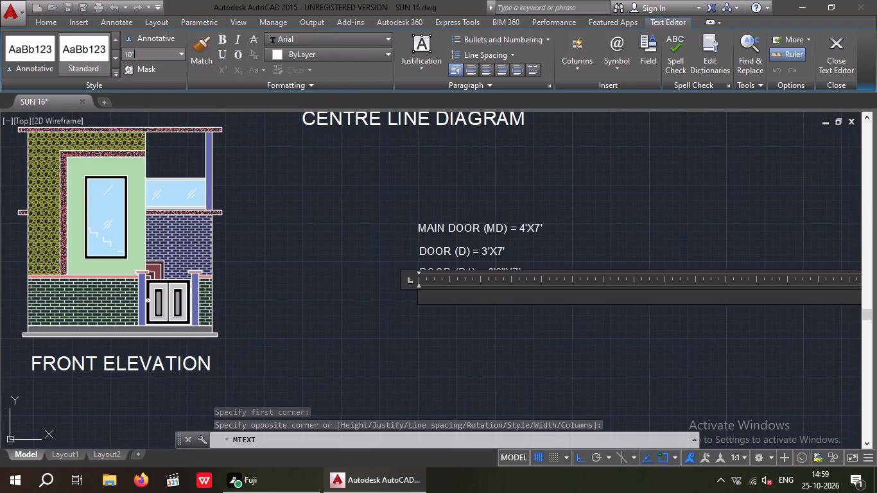
key(Return)
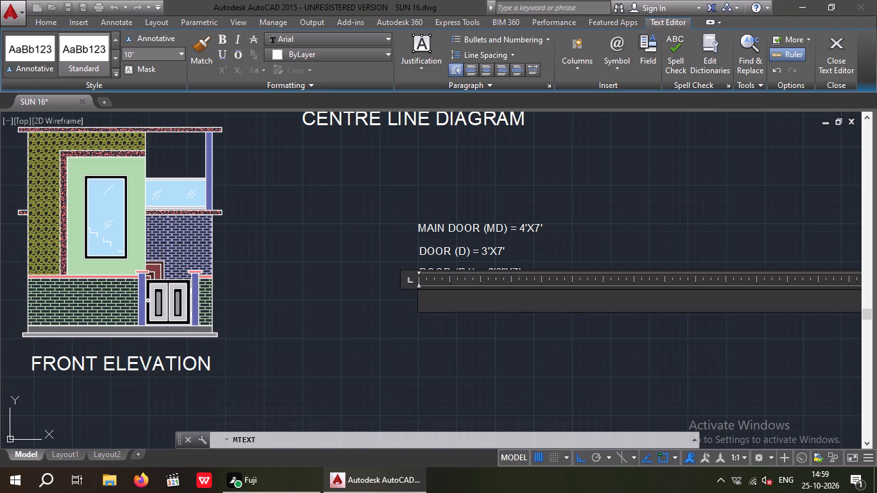
text(WIN)
text(DO)
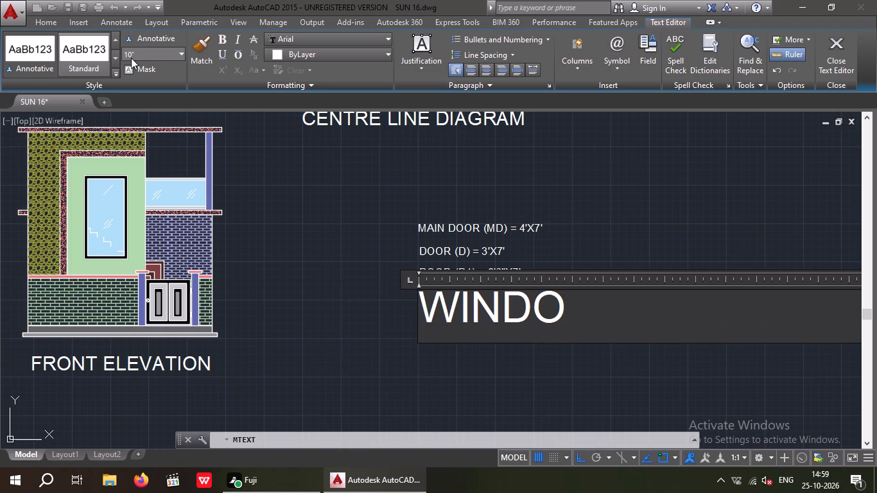
key(w)
key(space)
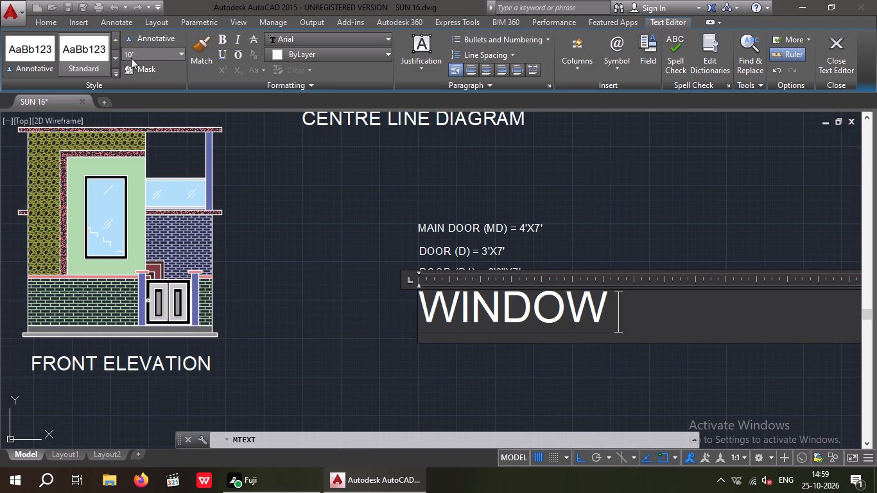
key(shift+parenleft)
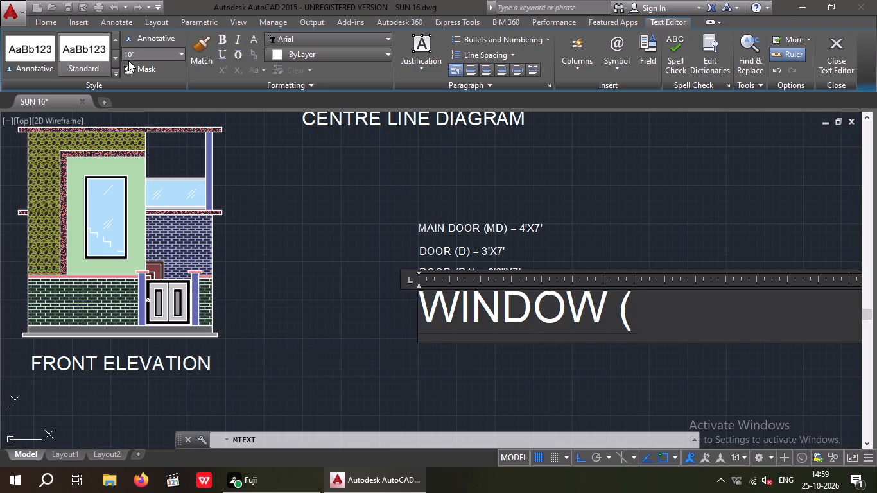
key(w)
text())
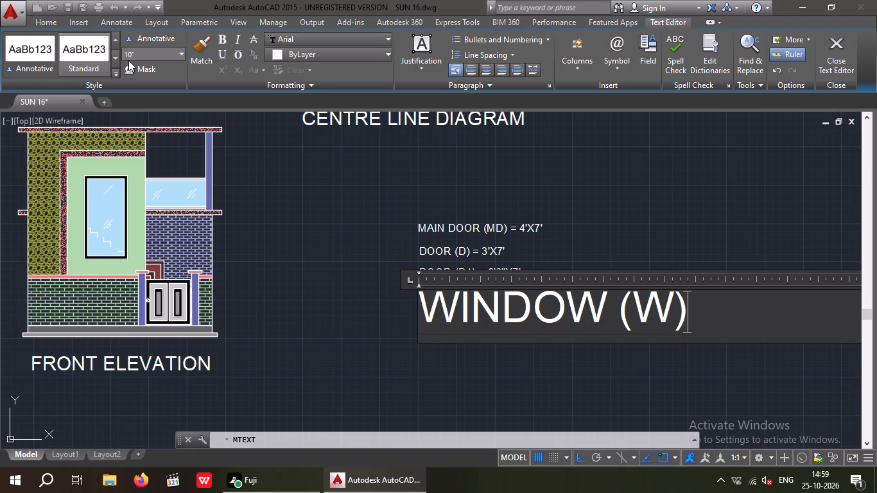
key(space)
text(=)
key(space)
key(3)
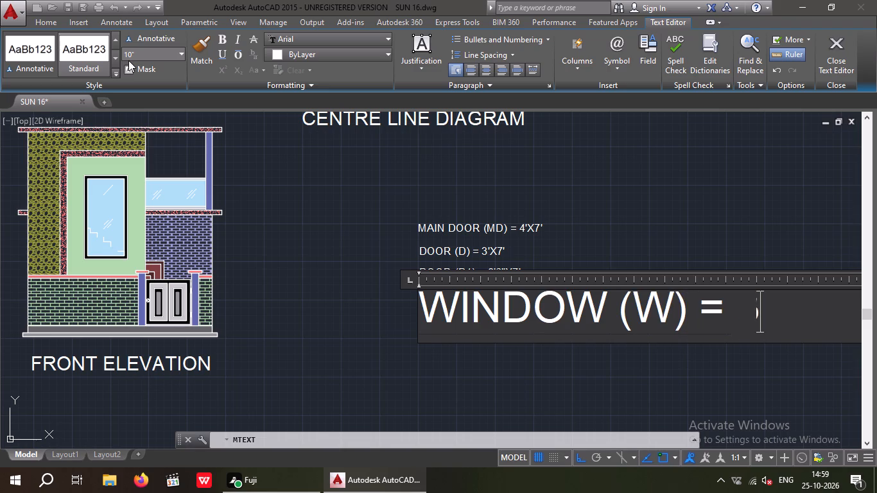
key(apostrophe)
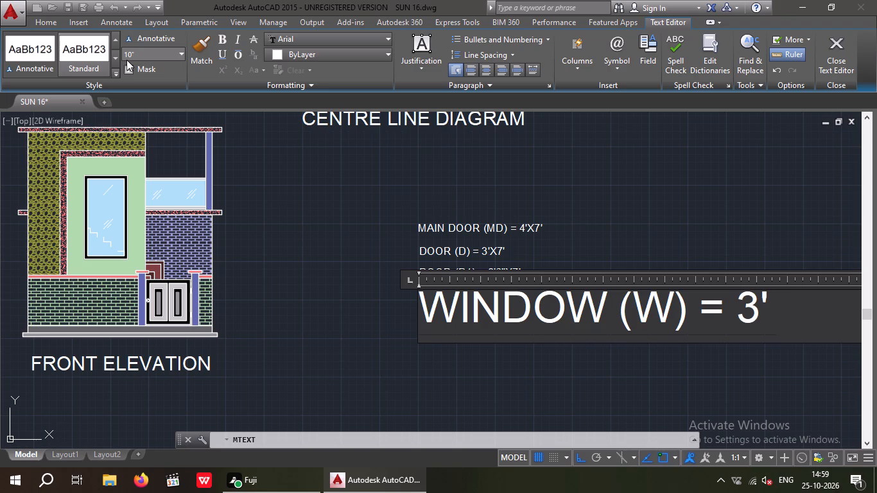
key(x)
key(4)
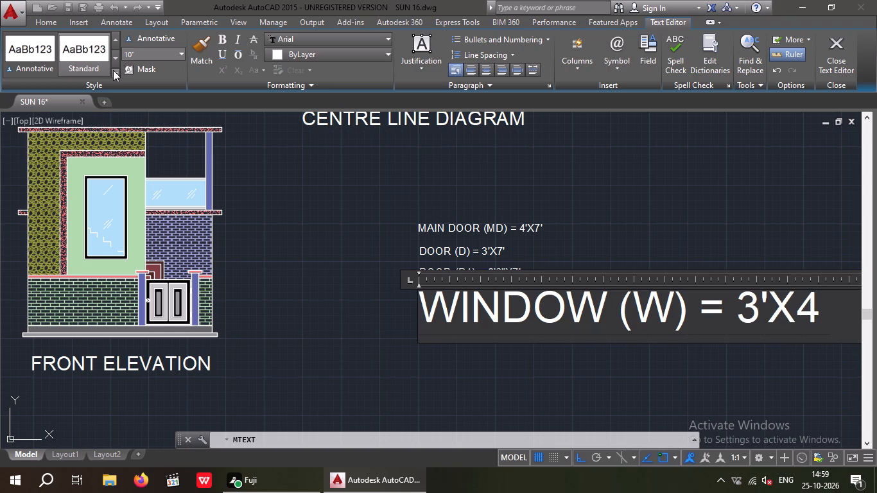
key(apostrophe)
click(299, 284)
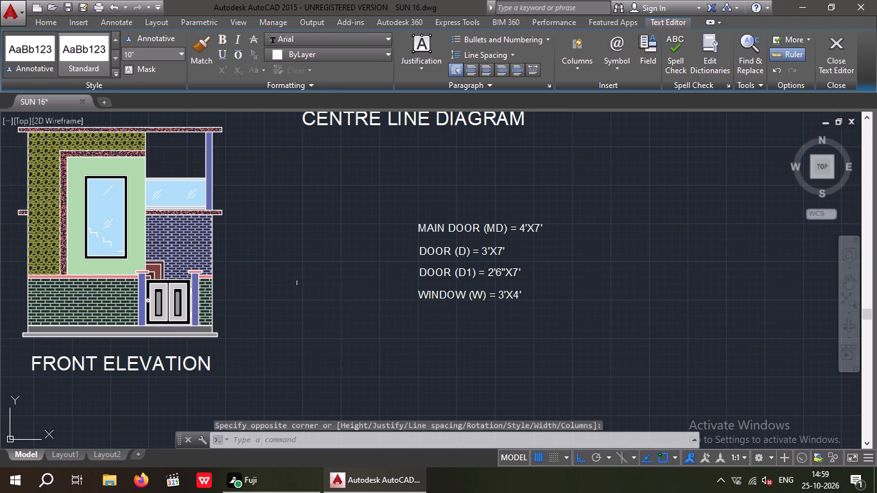
Add the multiline text "VENTILETER (V) = 2'X1'" at 10" height directly below the "WINDOW (W)" line, starting at about its left edge.
middle_drag(345, 342, 322, 271)
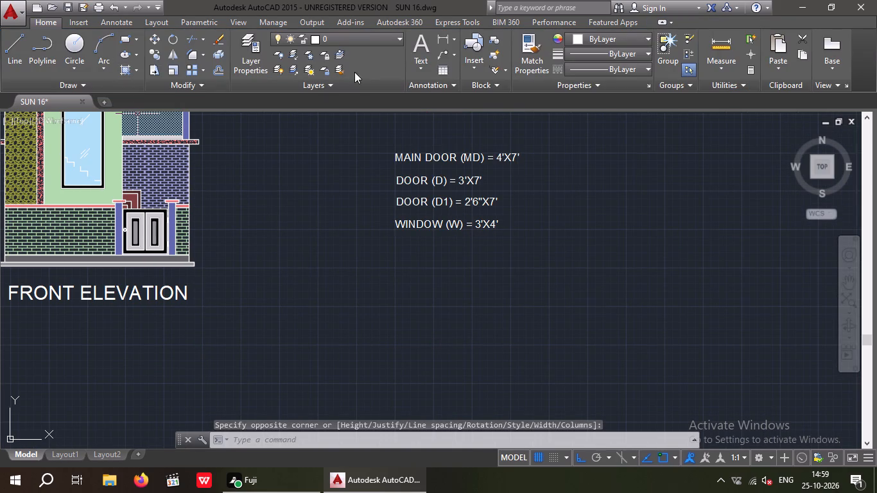
click(421, 47)
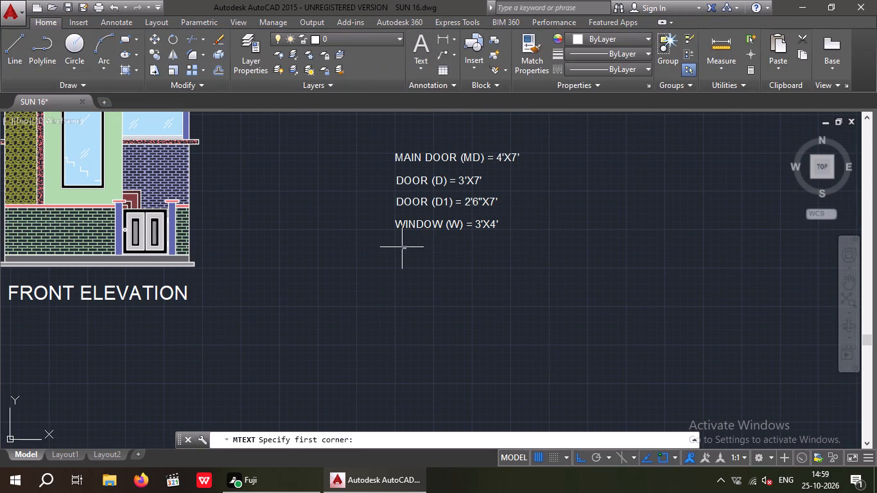
click(397, 243)
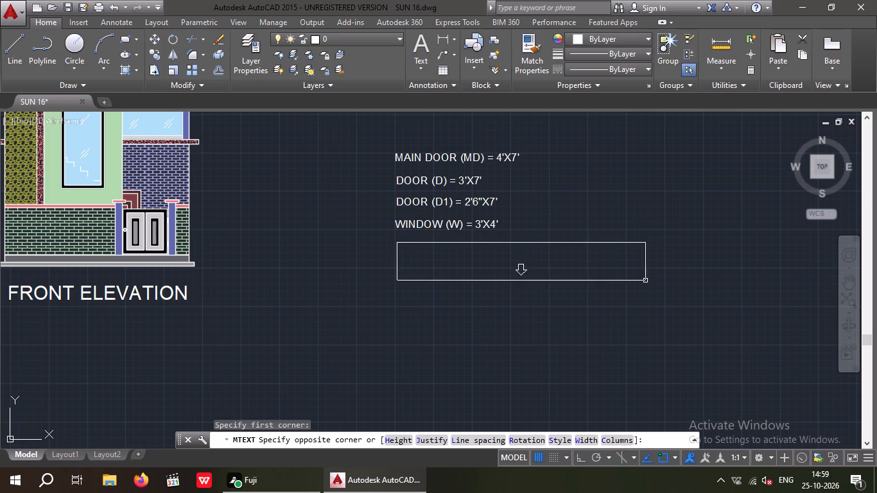
click(779, 268)
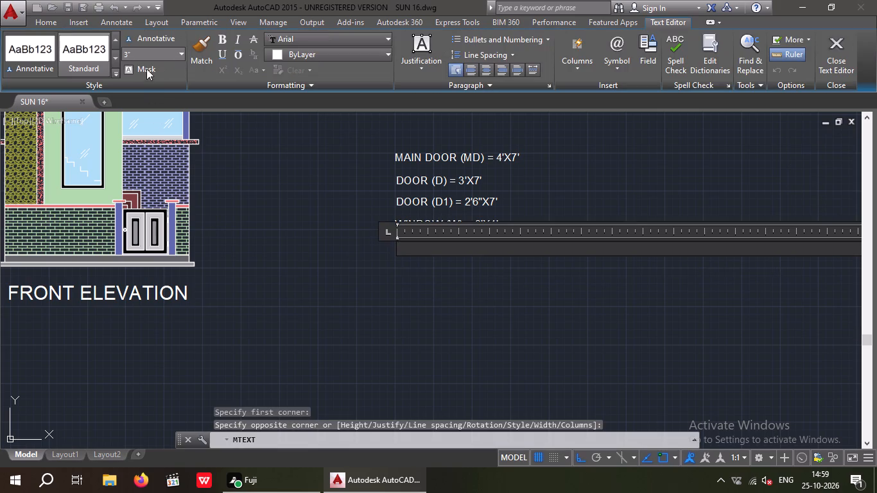
click(143, 55)
text(10)
key(shift+quotedbl)
key(Return)
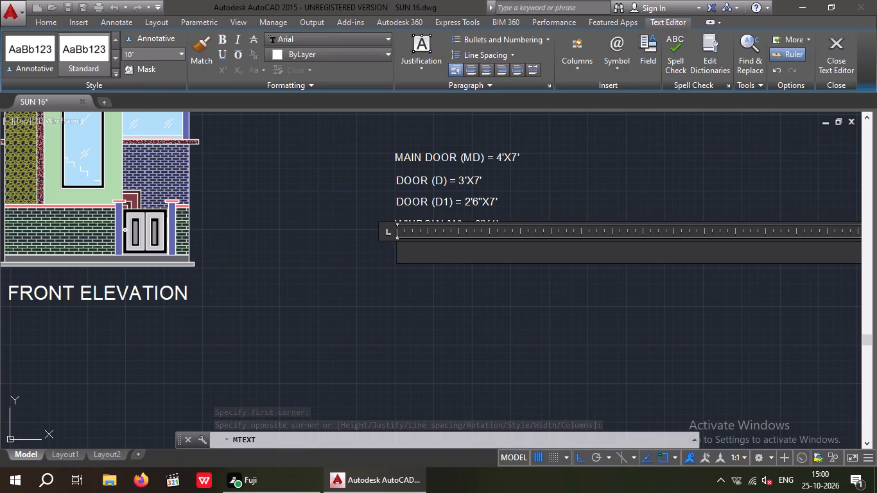
text(VENTIL)
text(ETER)
key(space)
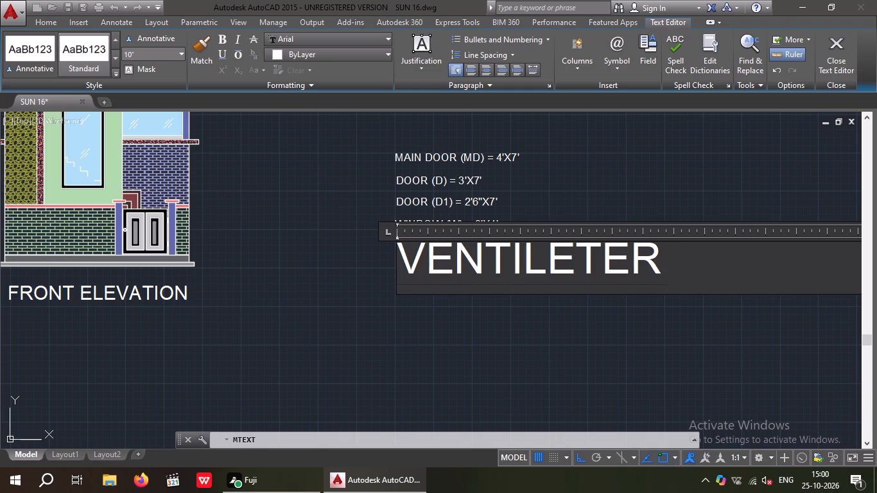
key(shift+parenleft)
key(v)
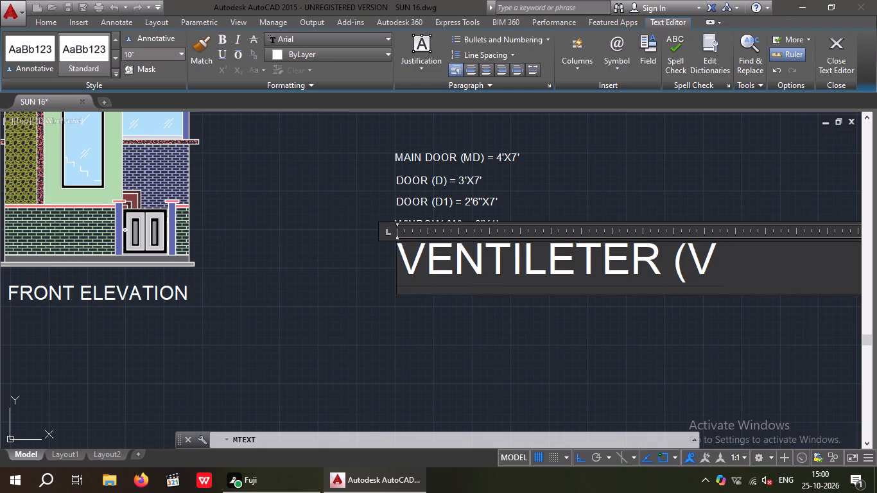
text())
key(space)
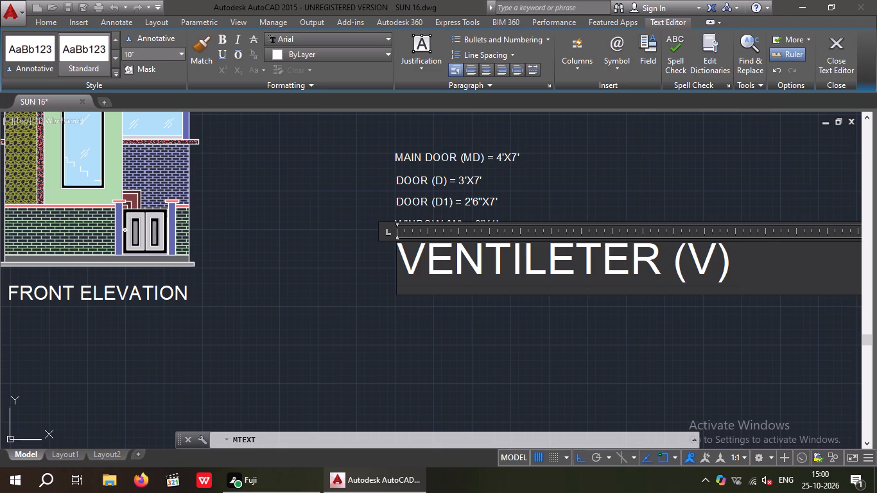
text(=)
key(space)
key(2)
key(apostrophe)
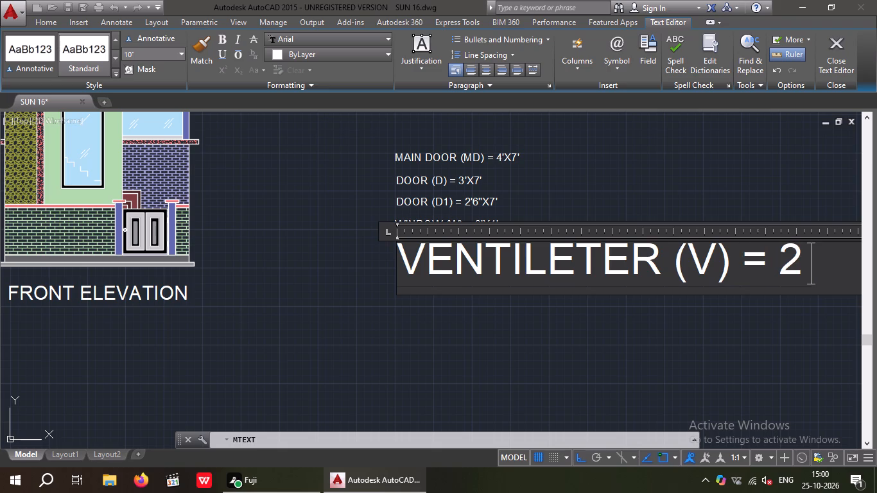
key(x)
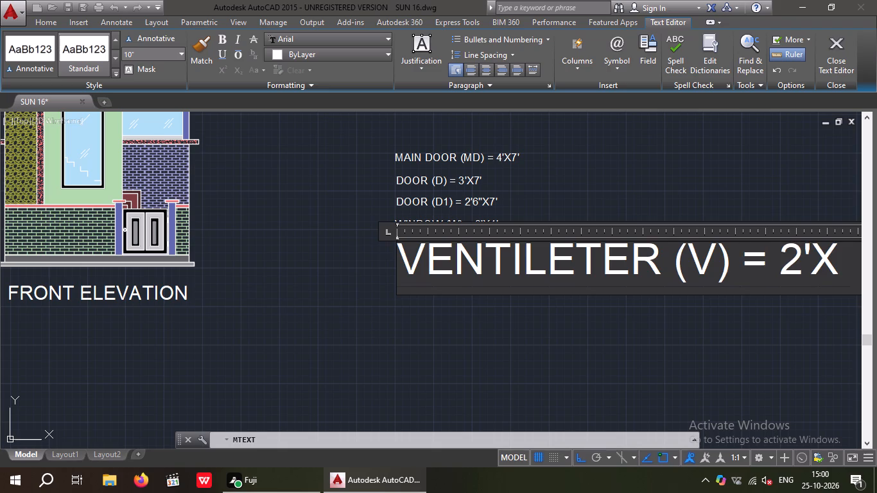
key(1)
key(apostrophe)
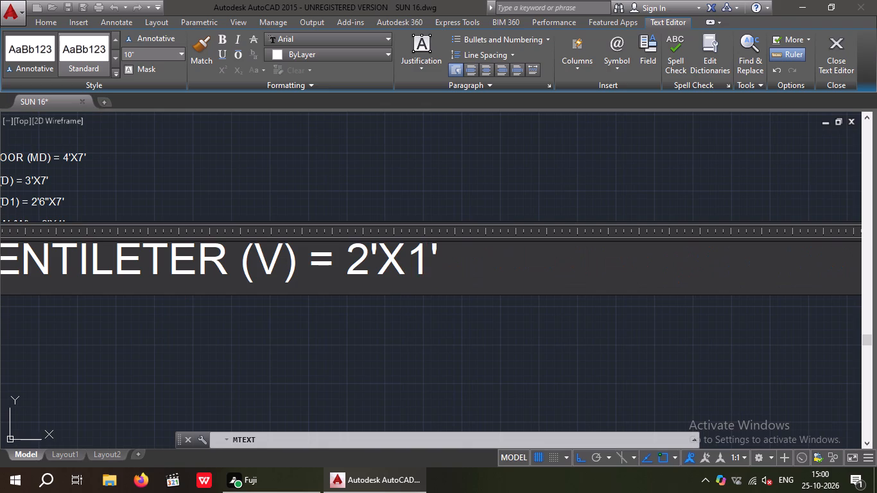
click(345, 206)
Add the multiline text "OUTER WALL THICKNESS = 9"" at 10" height just right of the "MAIN DOOR (MD)" line, level with it.
scroll(350, 229, down, 2)
middle_drag(326, 325, 316, 338)
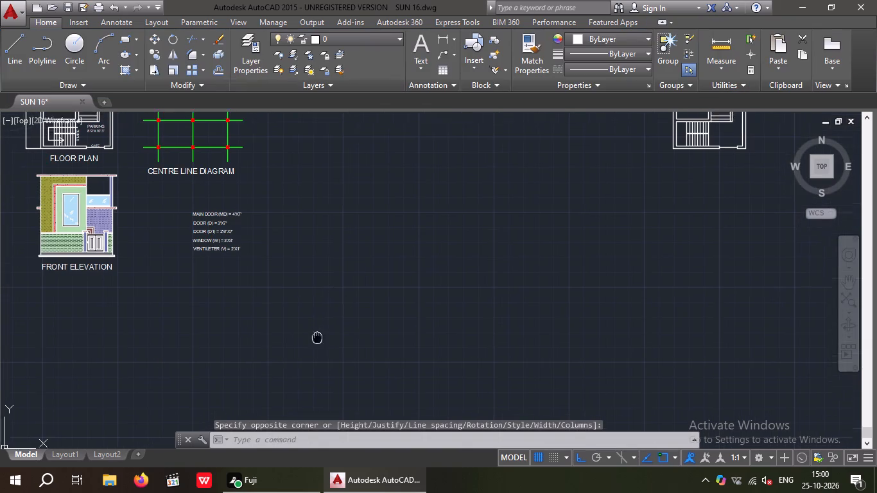
middle_drag(316, 338, 291, 337)
scroll(209, 251, up, 2)
middle_drag(249, 279, 216, 354)
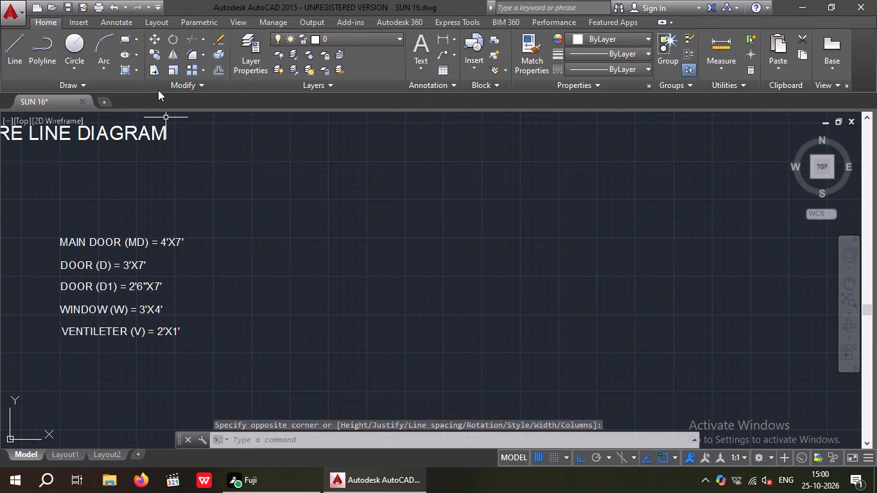
click(420, 45)
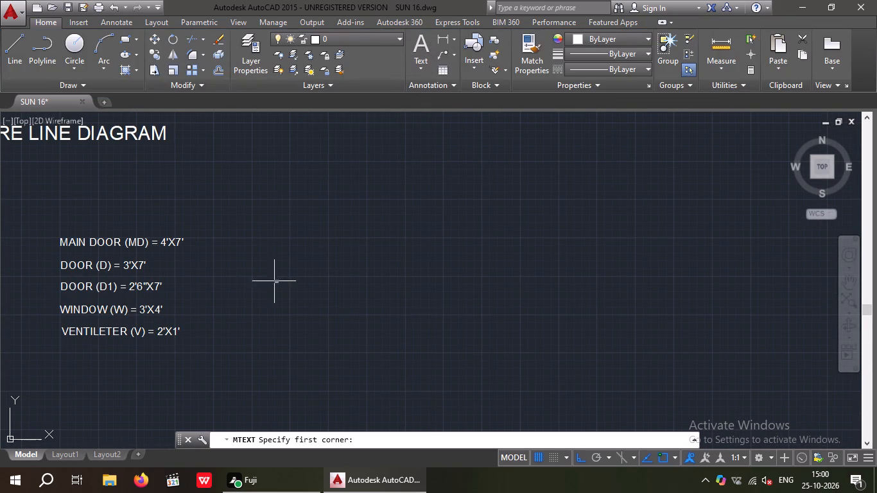
click(204, 238)
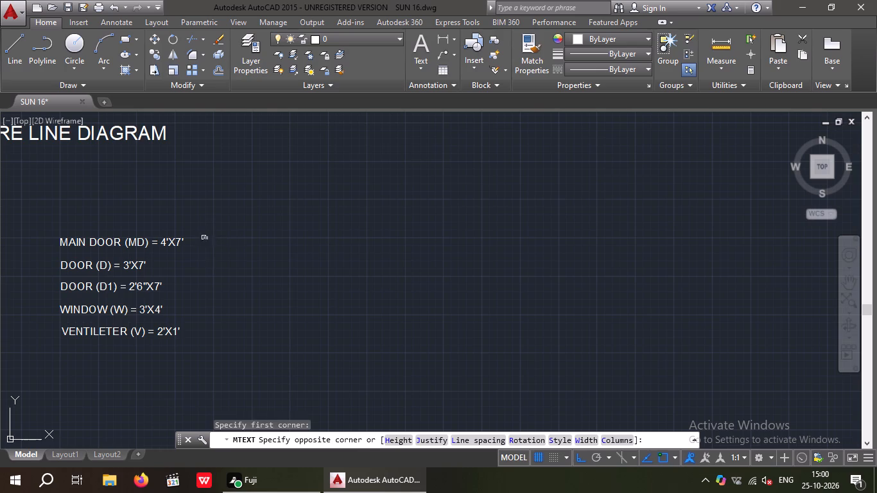
click(636, 261)
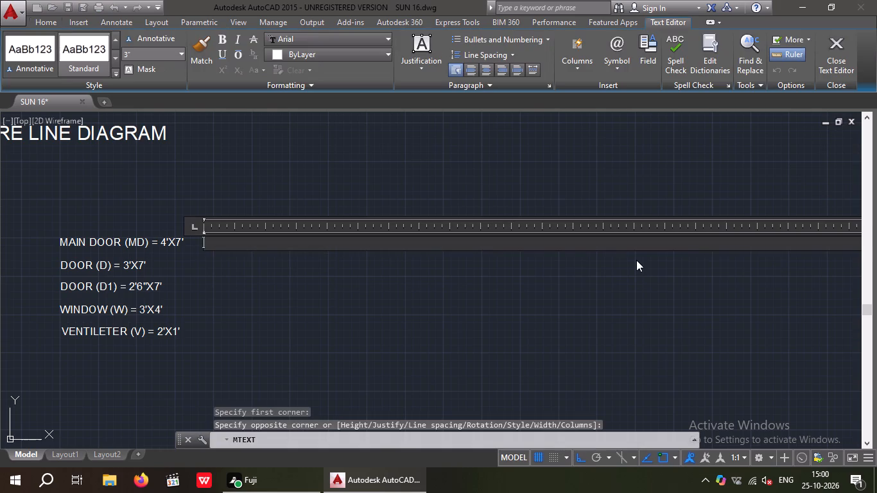
text(10)
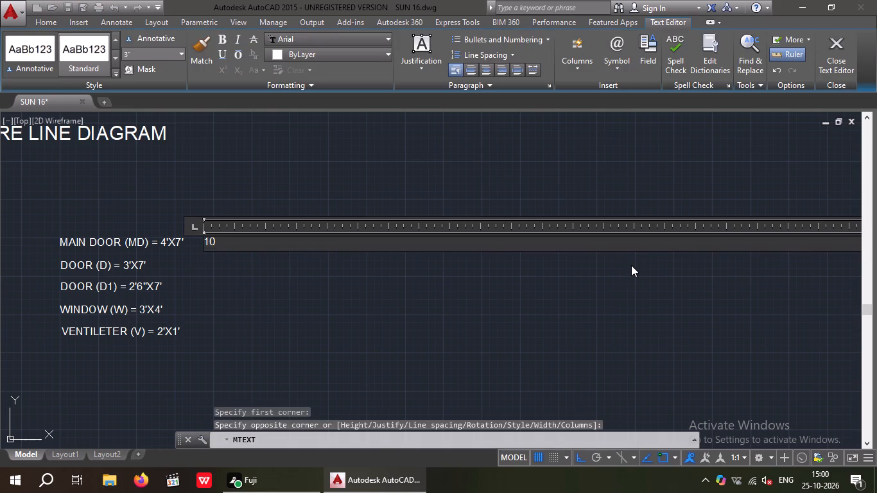
key(BackSpace)
key(BackSpace)
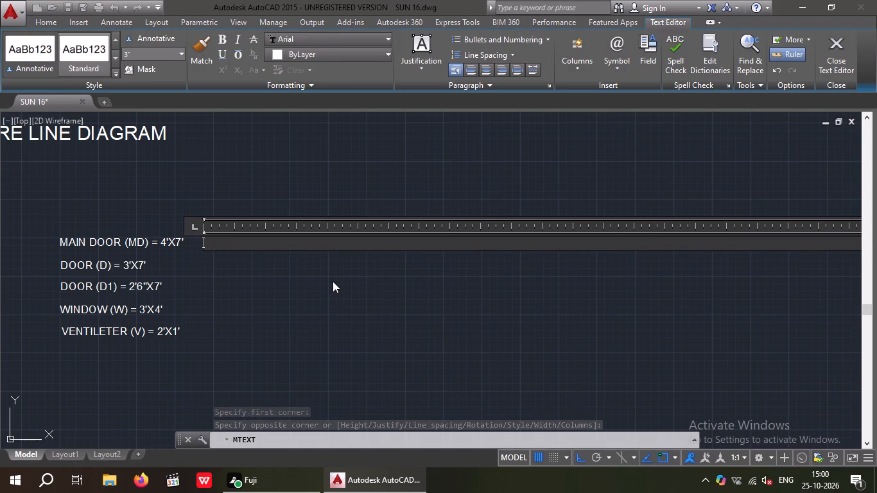
click(139, 51)
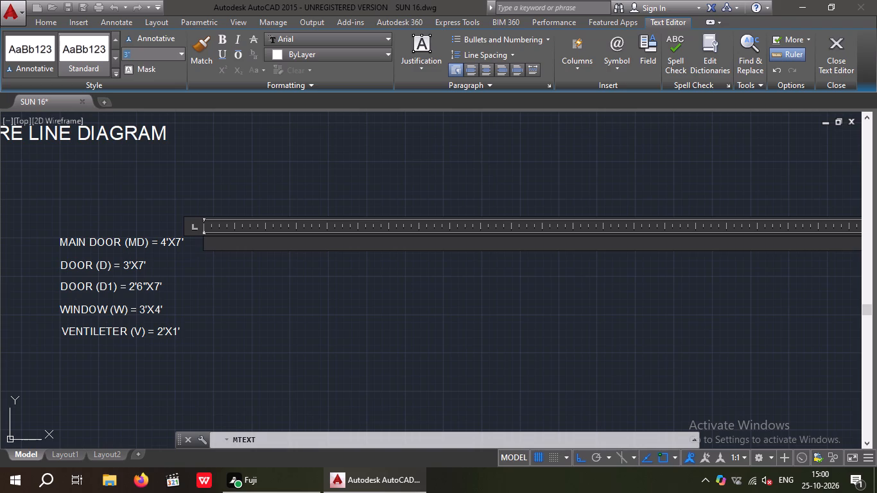
text(10)
key(shift+quotedbl)
key(Return)
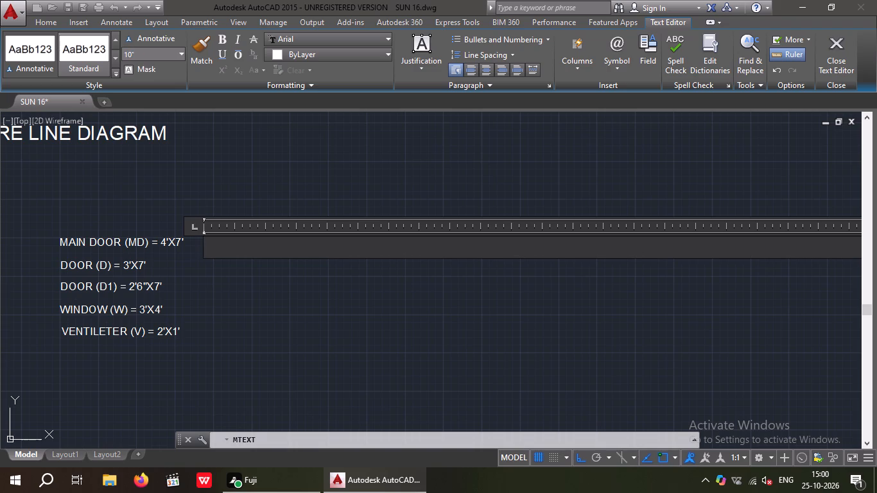
text(OUTER)
key(space)
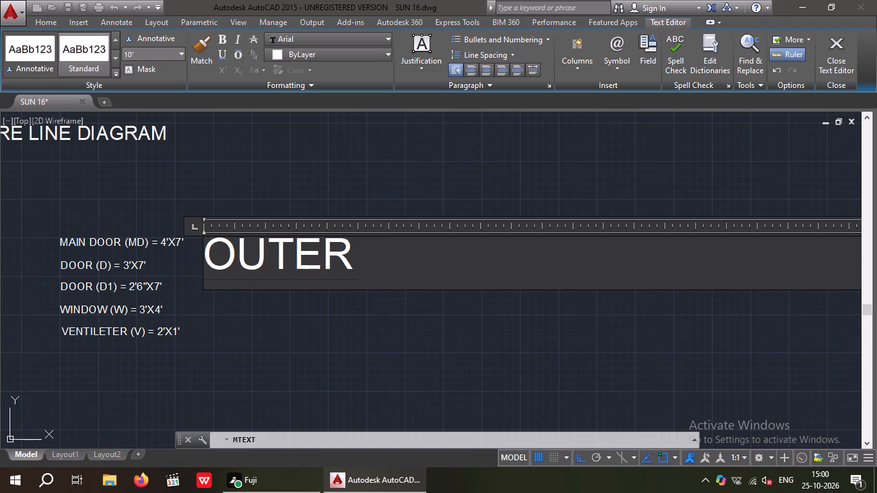
text(WALL THIC)
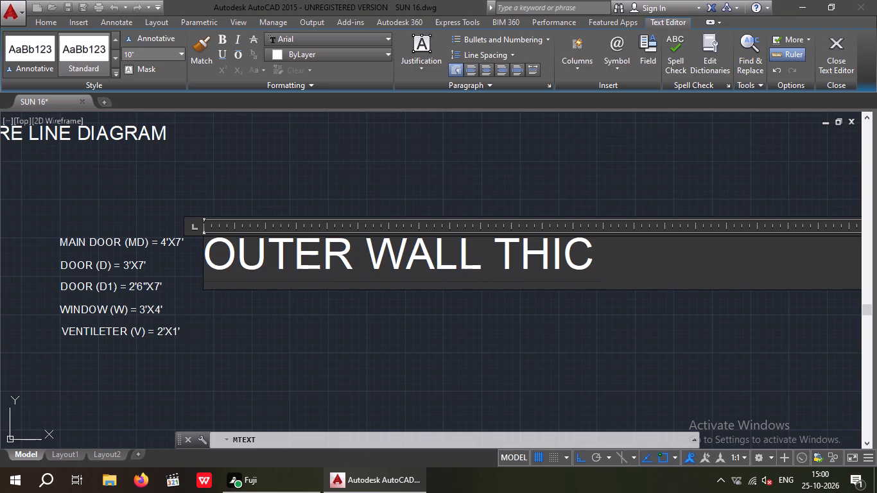
text(HK)
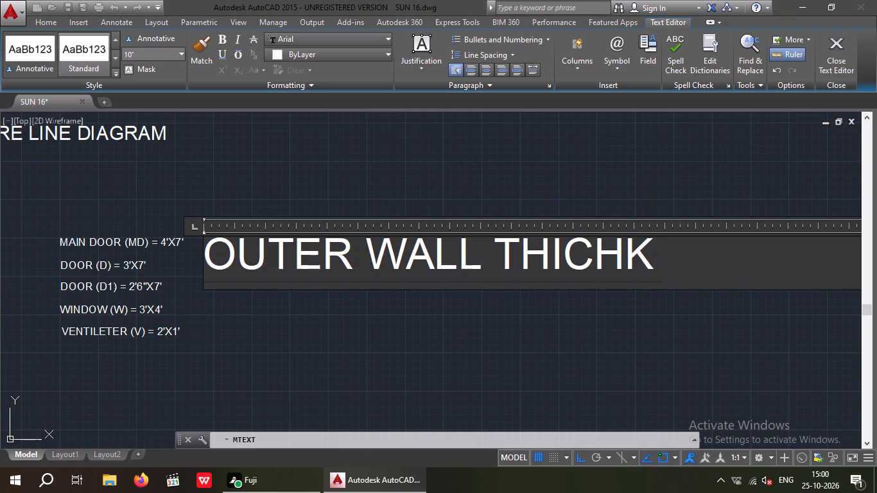
key(BackSpace)
key(BackSpace)
key(k)
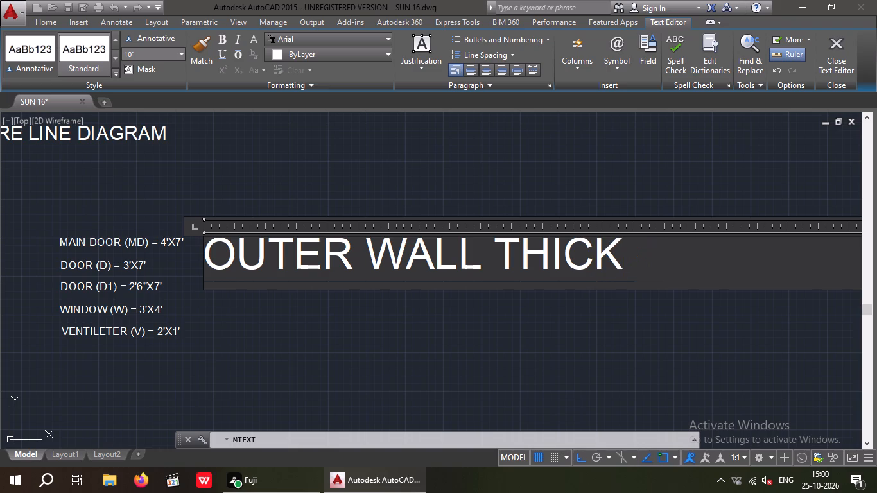
text(NESS)
key(space)
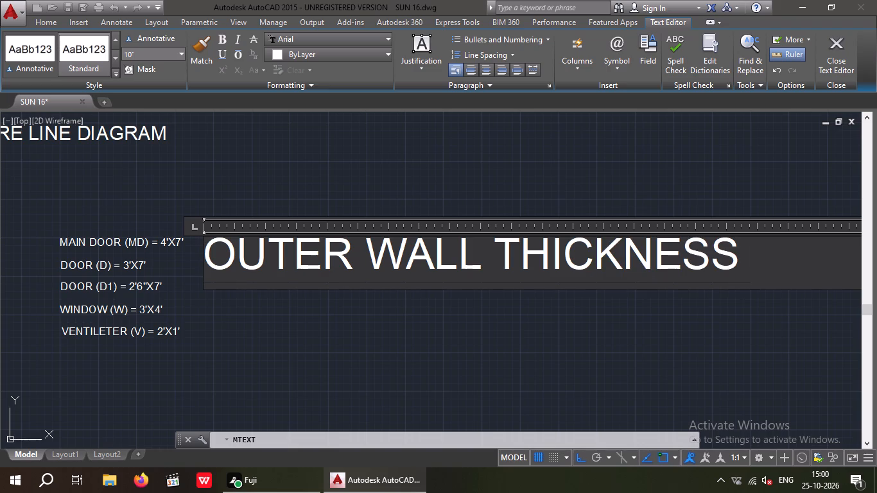
text(=)
key(space)
key(9)
key(shift+quotedbl)
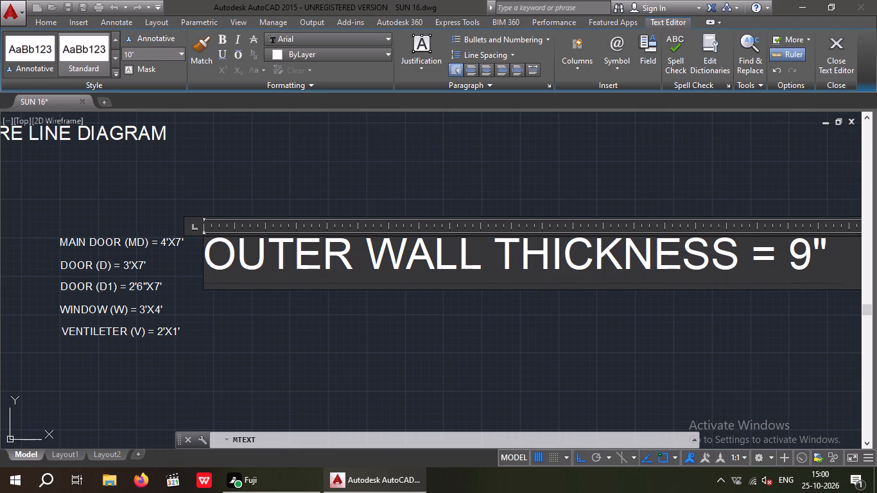
click(244, 187)
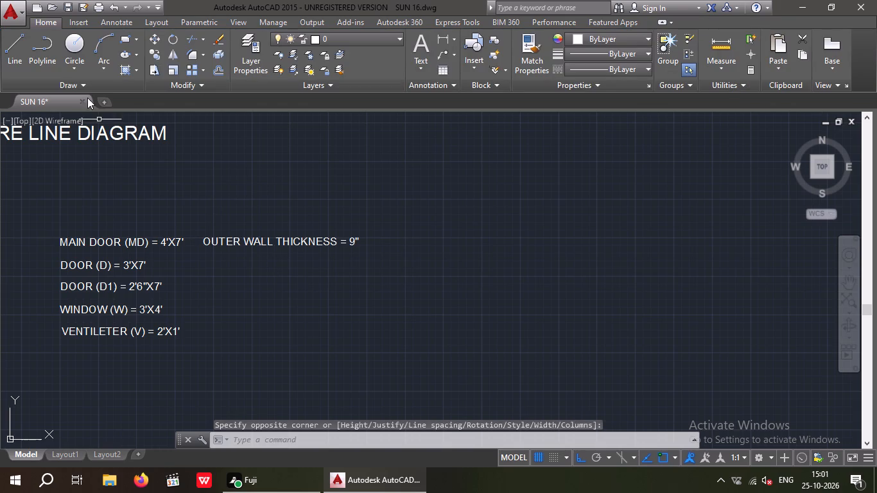
Add the multiline text "INNER WALL THICKNESS = 6"" at 10" height directly below the "OUTER WALL THICKNESS" line, starting at about its left edge.
click(430, 45)
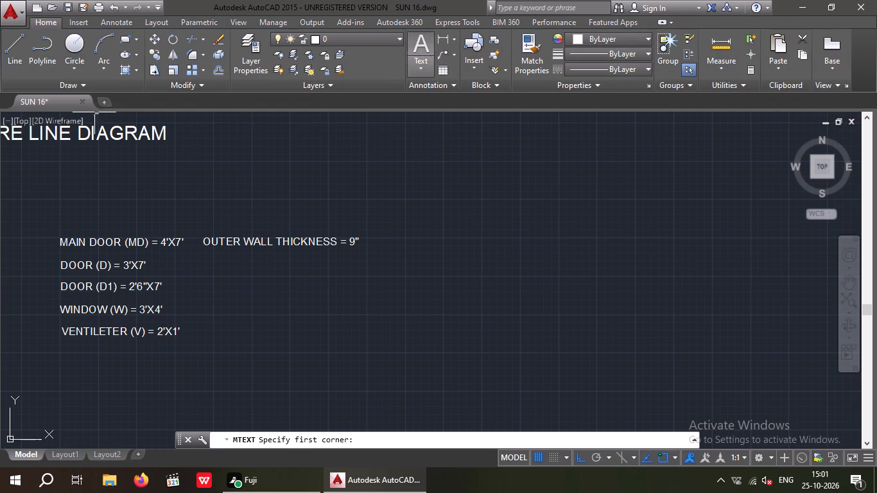
click(207, 265)
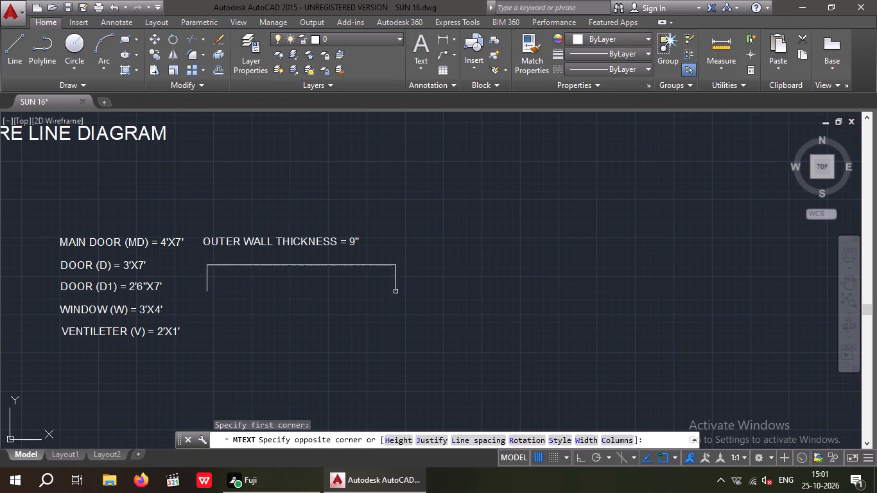
click(578, 281)
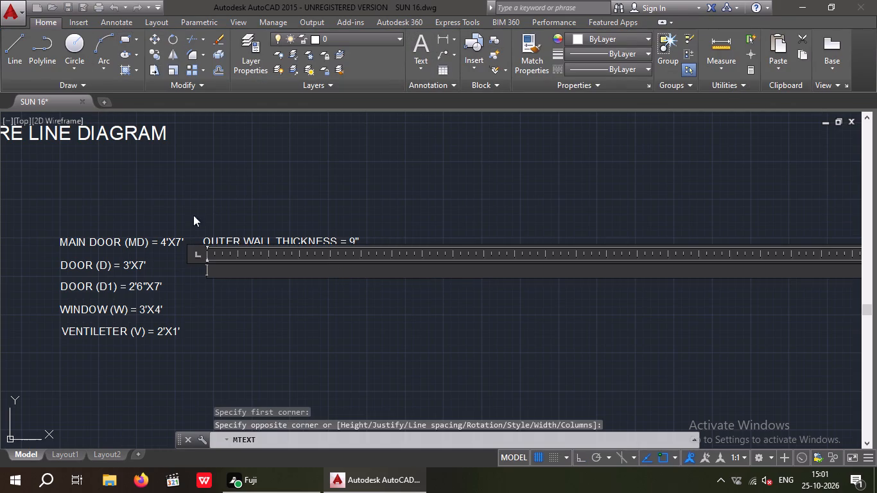
click(139, 56)
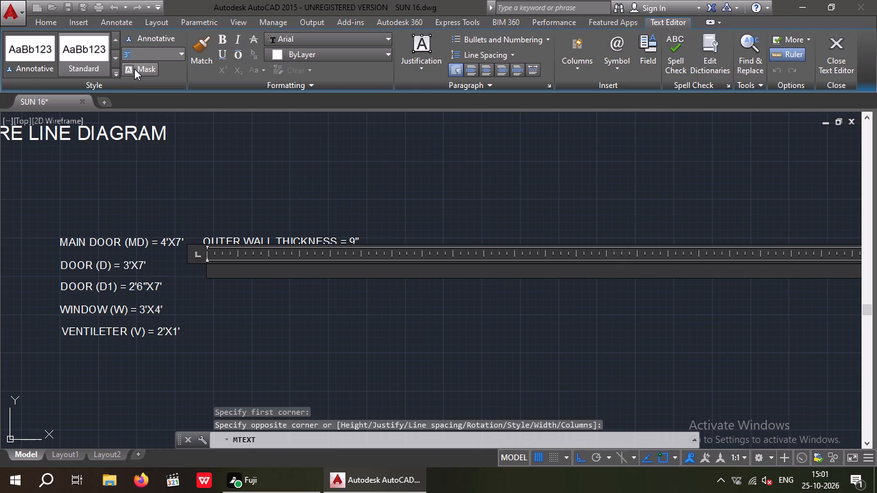
text(10)
key(shift+quotedbl)
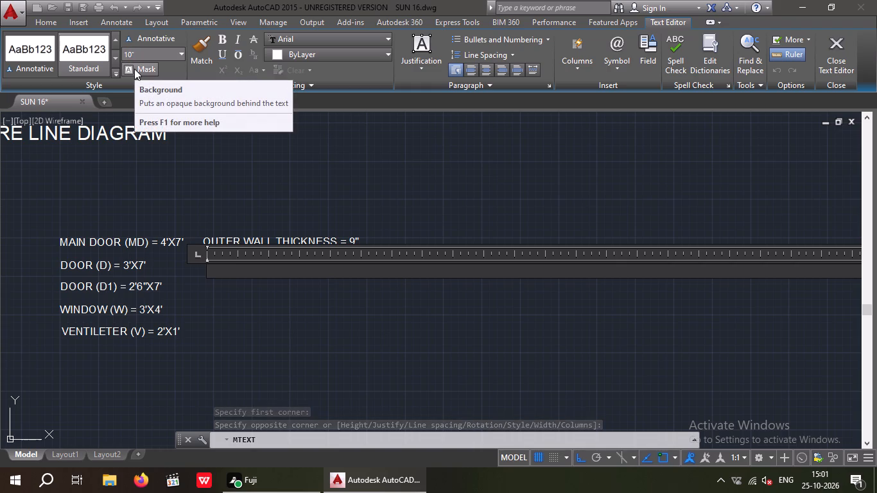
key(Return)
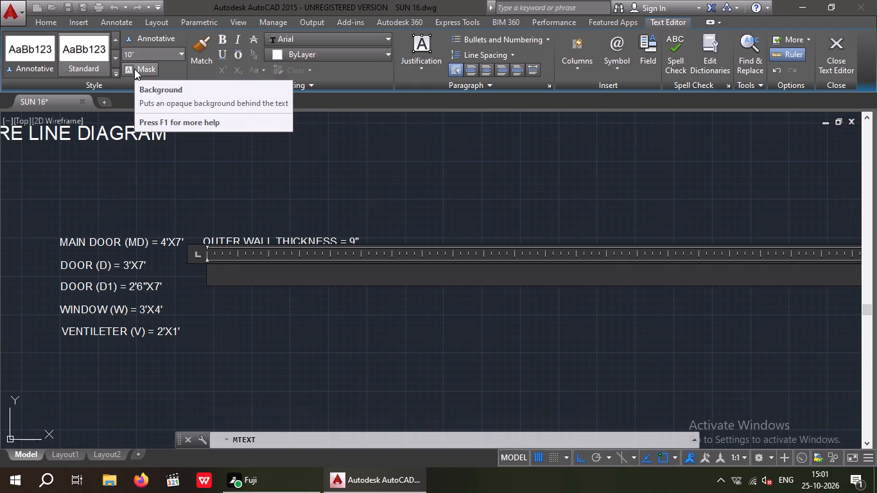
key(i)
text(NNER)
key(space)
text(WALL)
key(space)
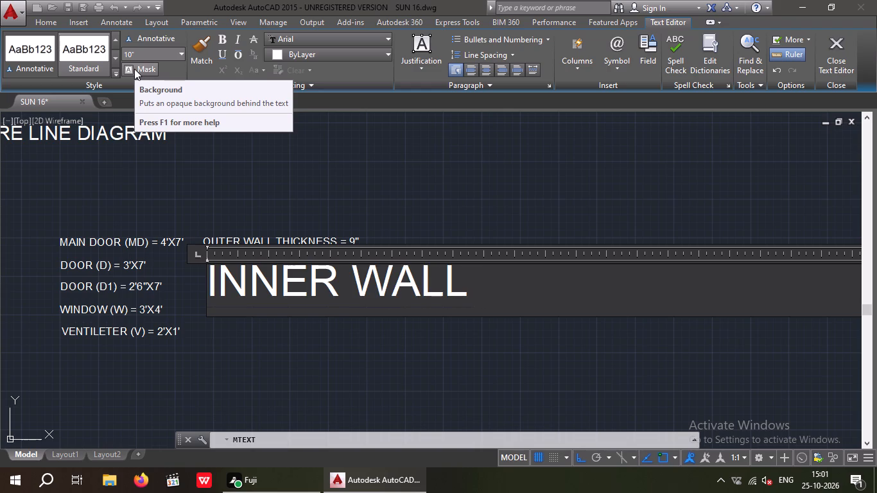
text(THICK)
key(space)
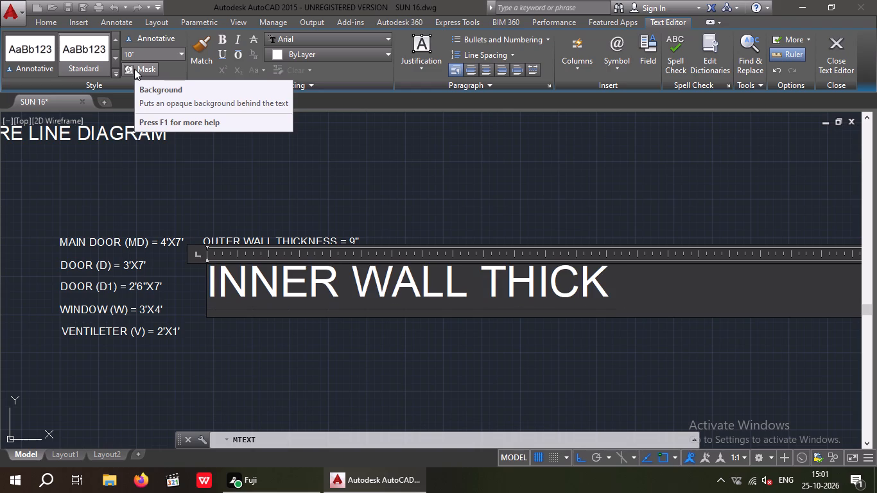
key(BackSpace)
text(NESS)
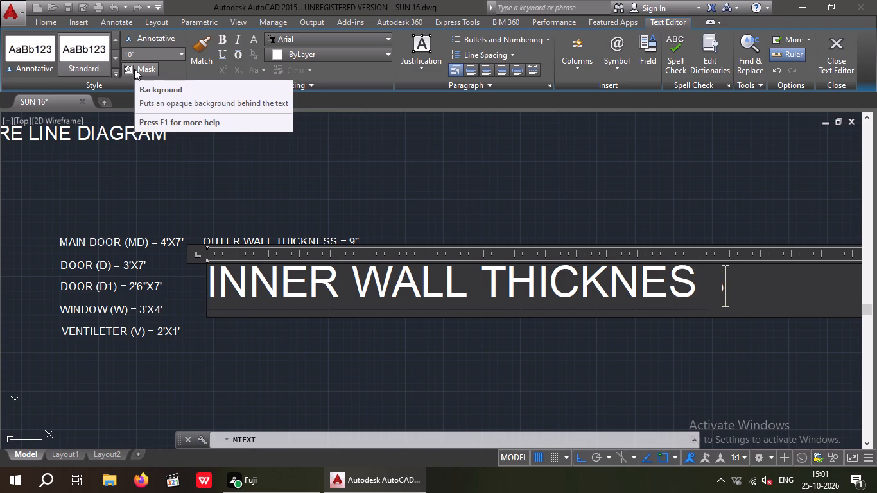
key(space)
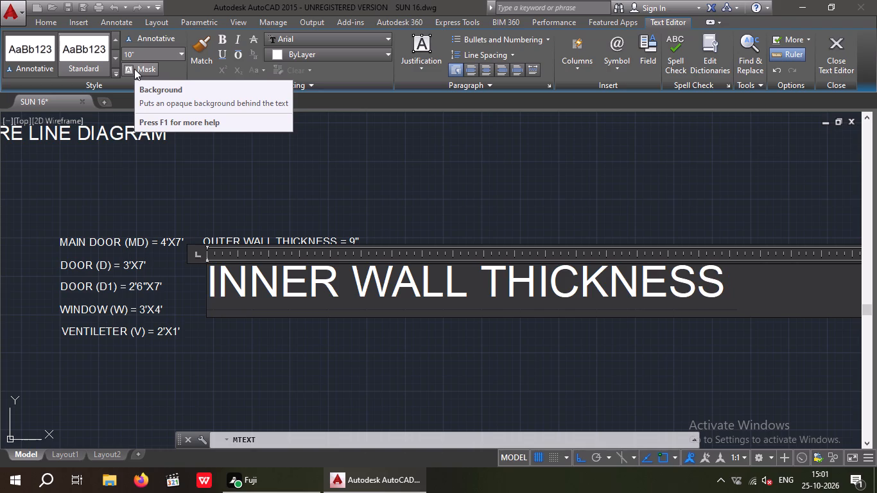
key(equal)
key(space)
key(6)
key(shift+quotedbl)
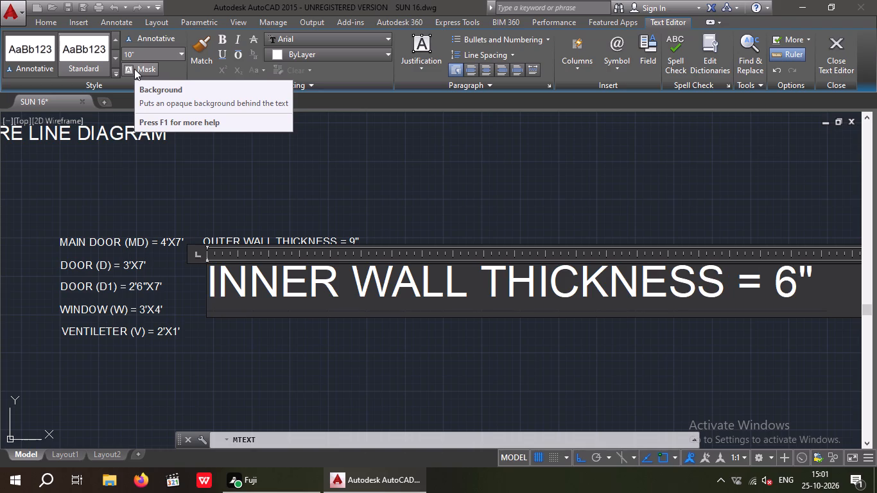
click(459, 191)
Add the multiline text "SIZE OF THE COLUMN = 9"X9"" at 10" height directly below the "INNER WALL THICKNESS" line, aligned with its left edge.
scroll(443, 207, down, 1)
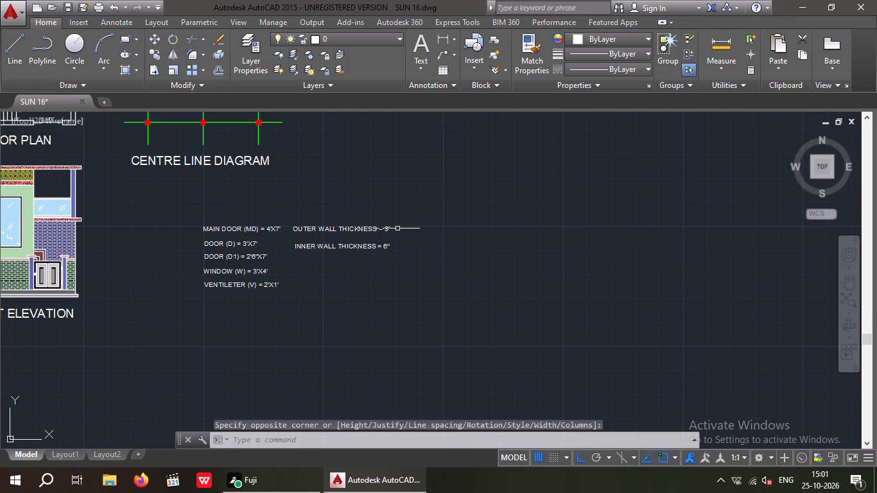
click(419, 46)
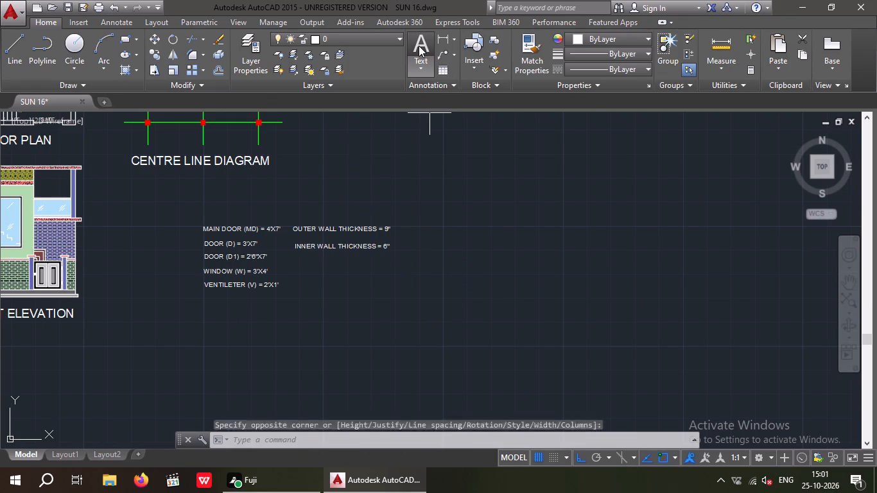
scroll(293, 279, up, 2)
drag(296, 224, 302, 236)
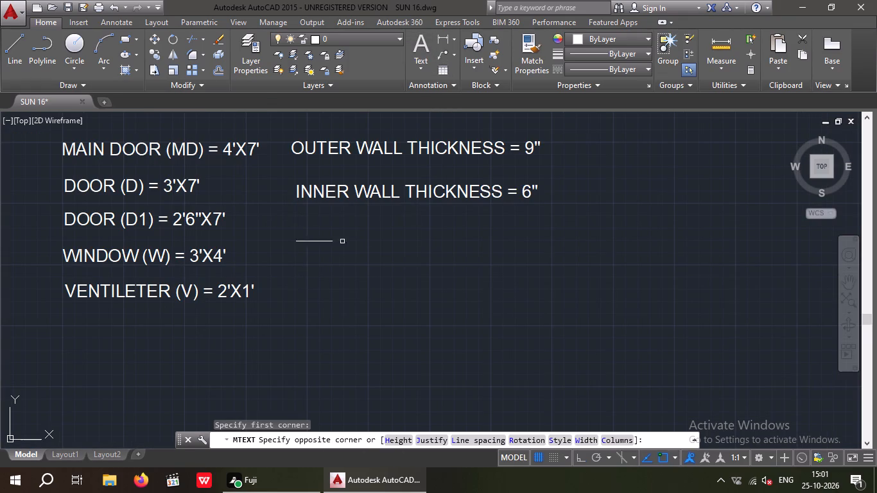
click(663, 269)
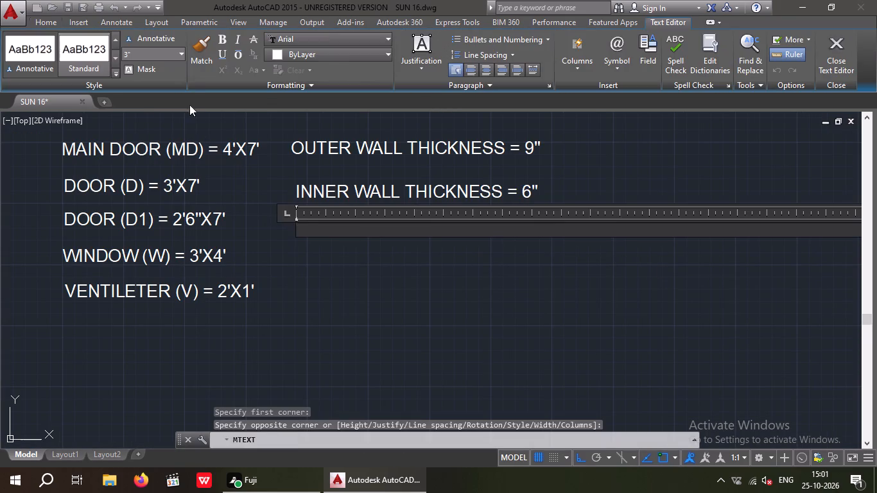
click(155, 54)
text(10)
key(shift+quotedbl)
key(Return)
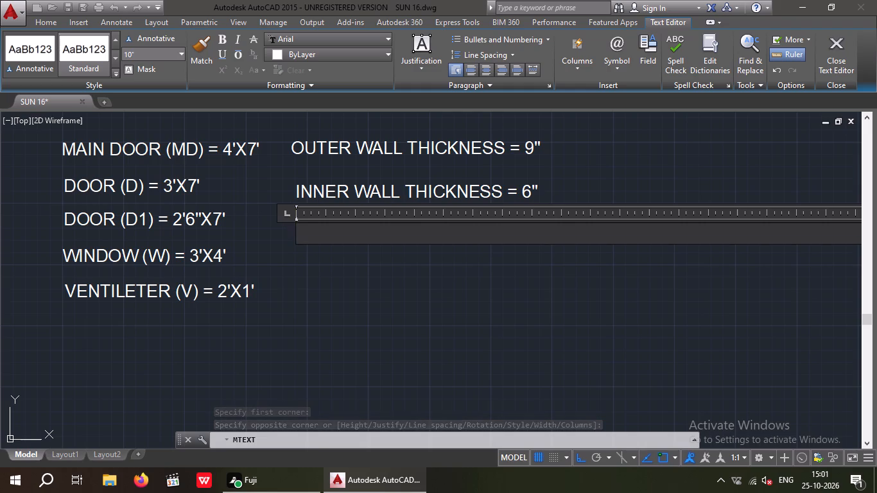
text(SIZE O)
text(F THE)
key(space)
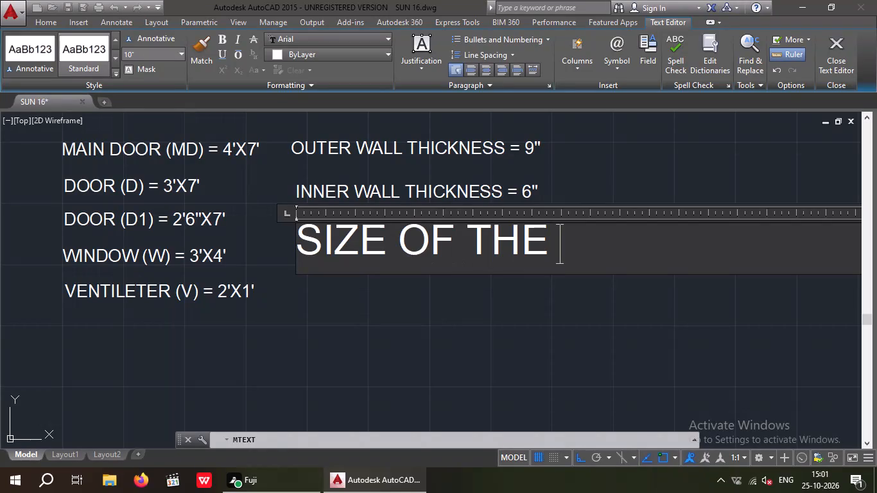
text(COLUMN)
key(space)
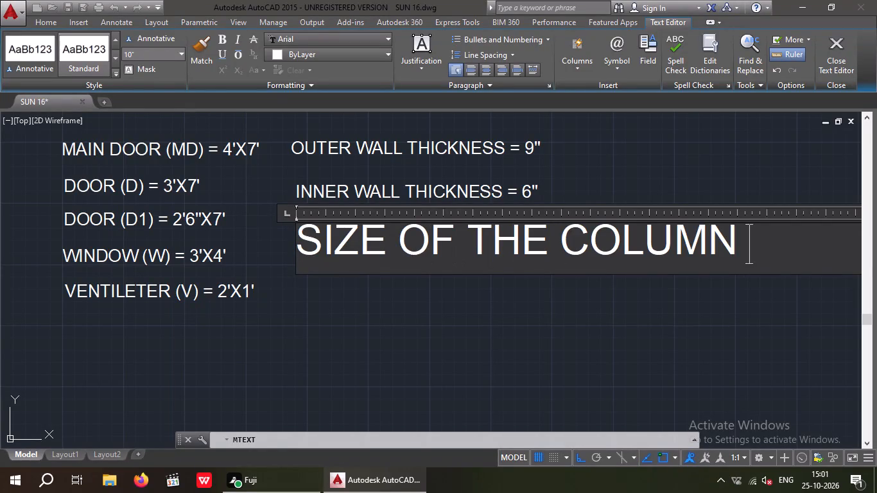
key(equal)
key(space)
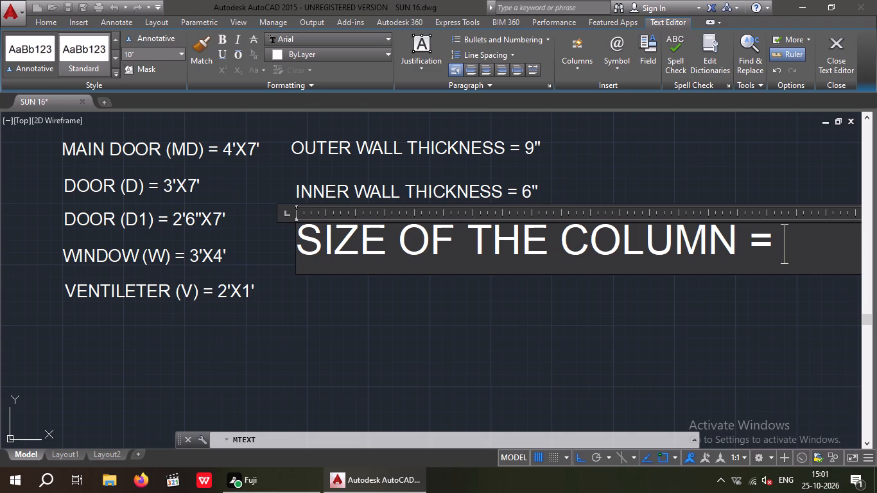
text(9)
text("X)
text(9")
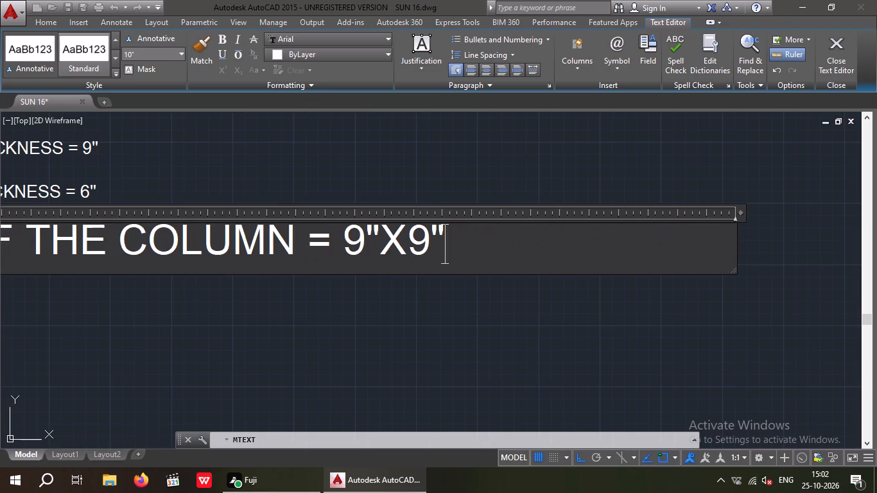
drag(341, 158, 342, 173)
Start a multiline text heading just above the "MAIN DOOR (MD)" and "OUTER WALL THICKNESS" notes, with 15" text height.
scroll(326, 207, down, 2)
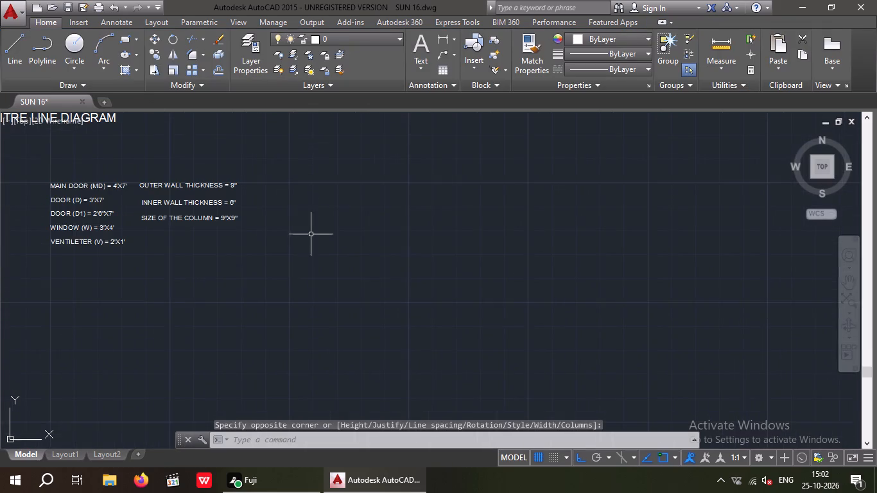
middle_drag(312, 241, 333, 259)
scroll(320, 255, down, 2)
middle_drag(333, 263, 342, 281)
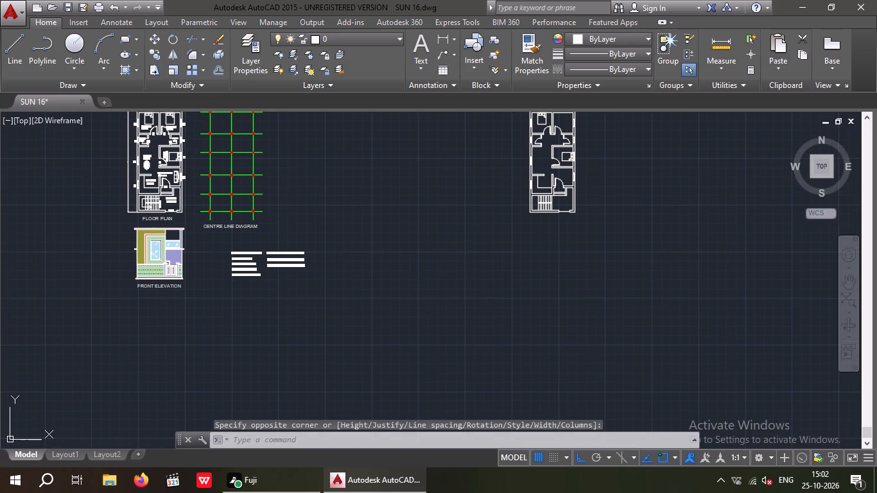
scroll(282, 266, up, 3)
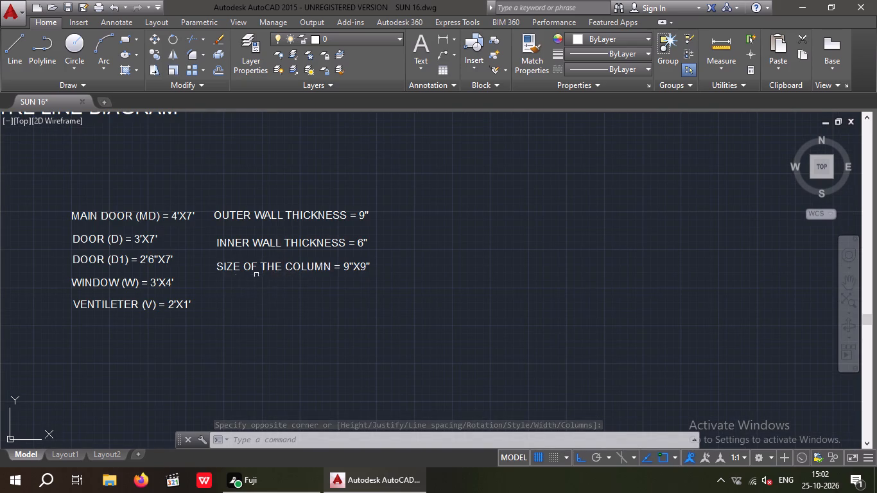
scroll(256, 275, down, 2)
middle_drag(259, 293, 268, 314)
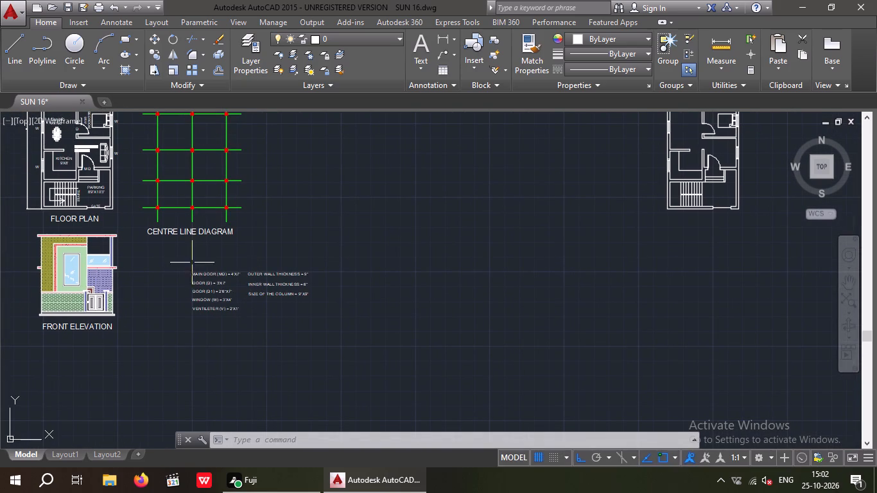
click(421, 43)
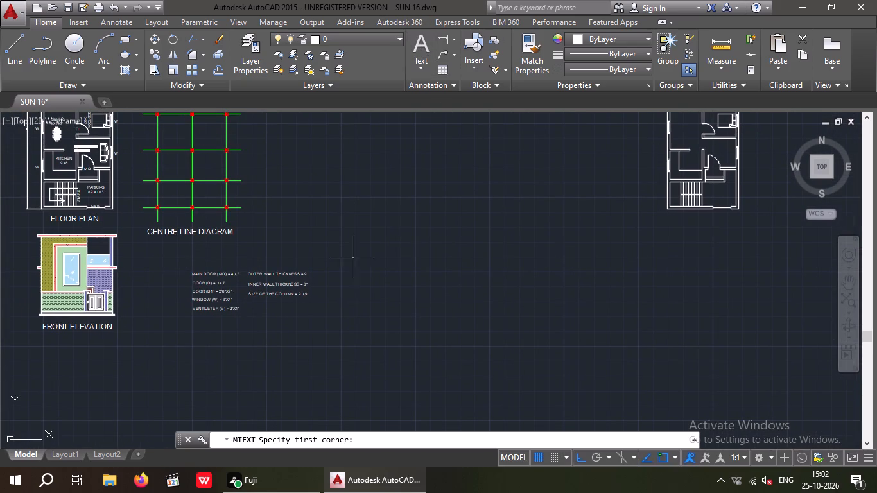
scroll(218, 257, up, 3)
drag(100, 242, 107, 253)
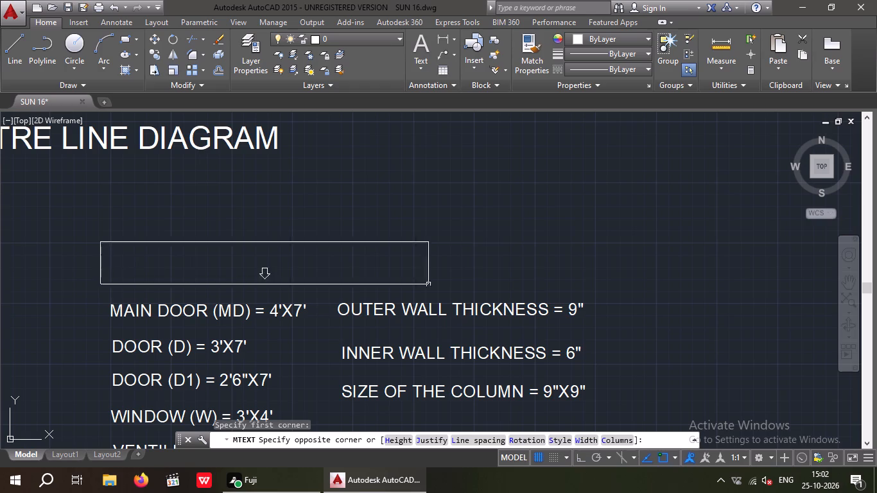
scroll(798, 288, down, 1)
click(803, 285)
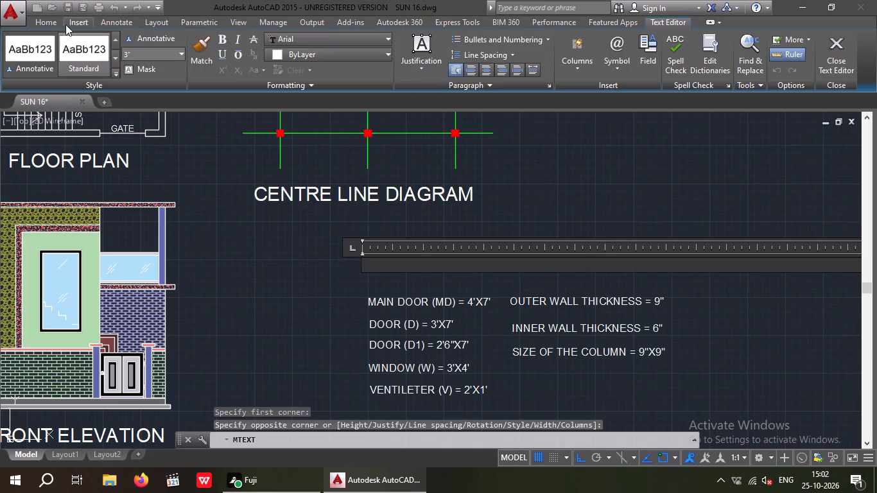
drag(132, 55, 138, 62)
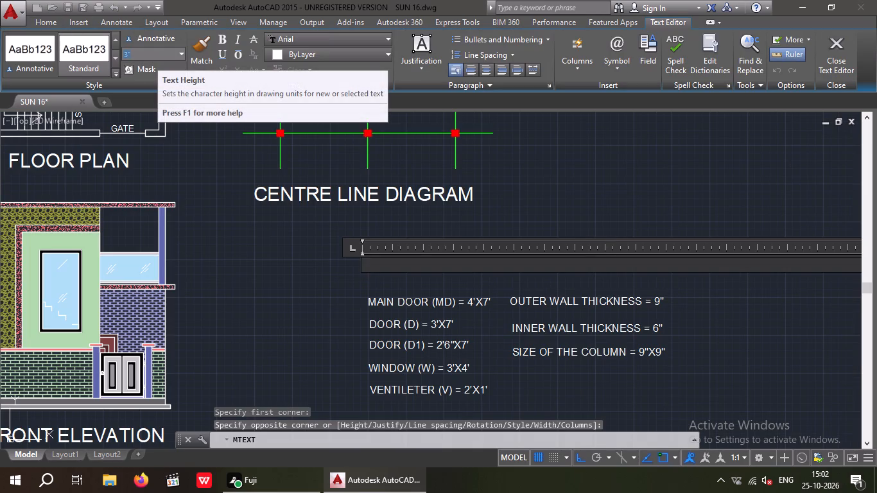
text(15")
key(Return)
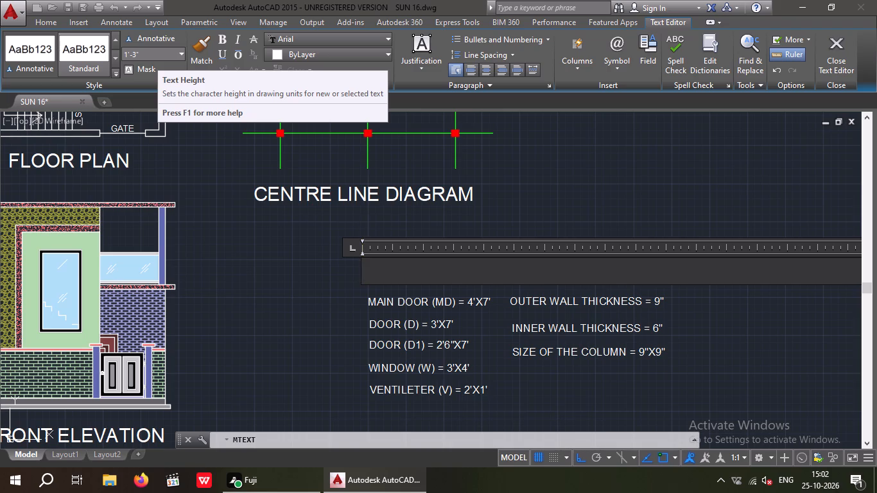
Examine the floor plan and its overall width and length dimensions for the plot size needed in the heading.
scroll(123, 164, down, 1)
middle_drag(156, 214, 181, 398)
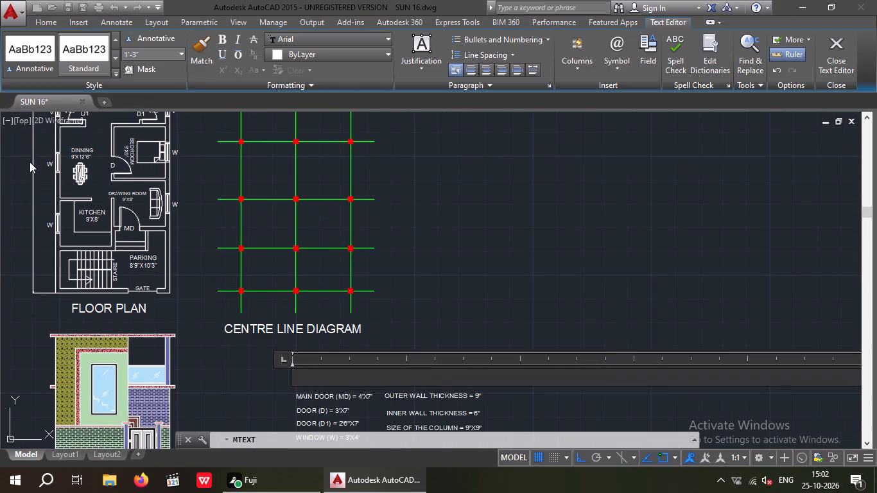
scroll(30, 156, up, 3)
scroll(35, 173, down, 3)
middle_drag(23, 220, 1, 328)
middle_drag(83, 219, 57, 379)
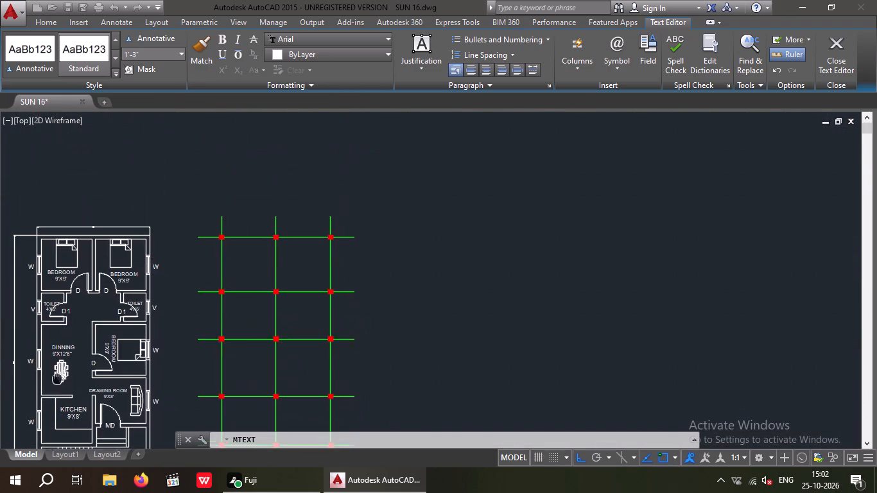
middle_drag(57, 379, 59, 381)
scroll(78, 218, up, 3)
scroll(92, 213, down, 5)
middle_drag(166, 278, 91, 92)
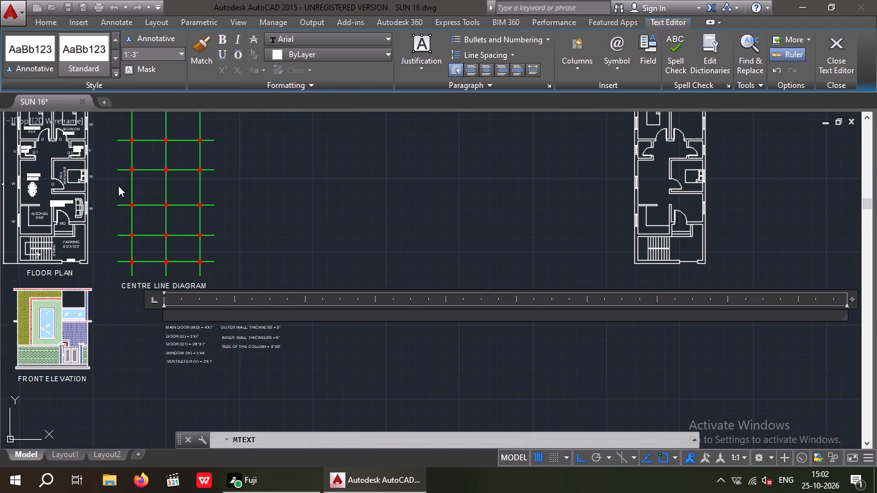
Enter "20'X45' HOUSE PLAN DETAILS" as the heading text and finish editing it.
scroll(197, 315, up, 2)
text(20)
key(apostrophe)
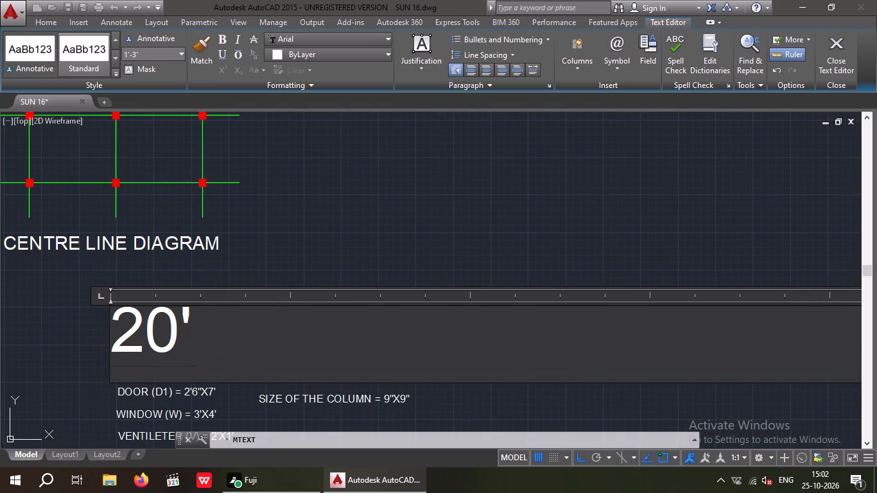
key(1)
key(BackSpace)
text(45)
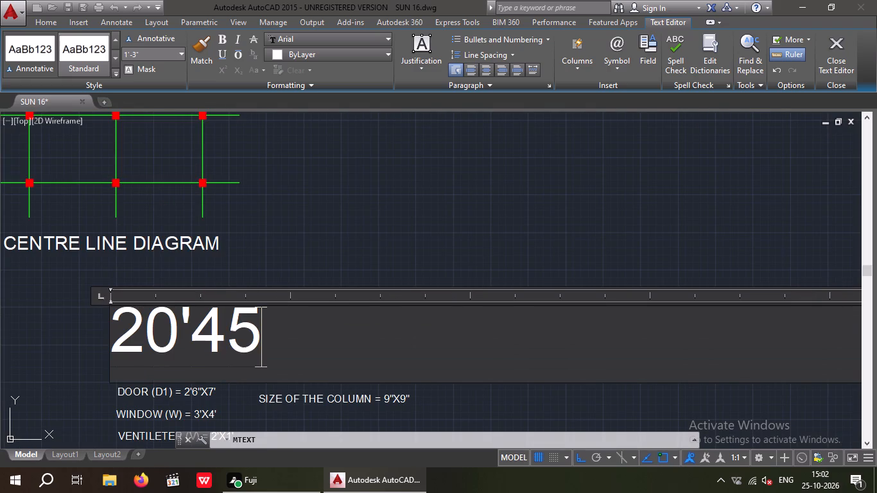
key(apostrophe)
key(space)
text(HOU)
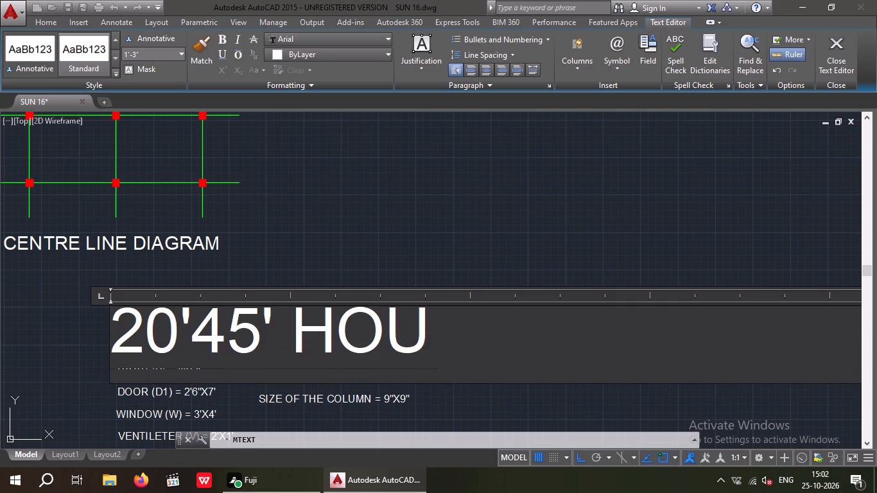
text(SE)
key(space)
text(PLA)
text(N DE)
text(TAILS)
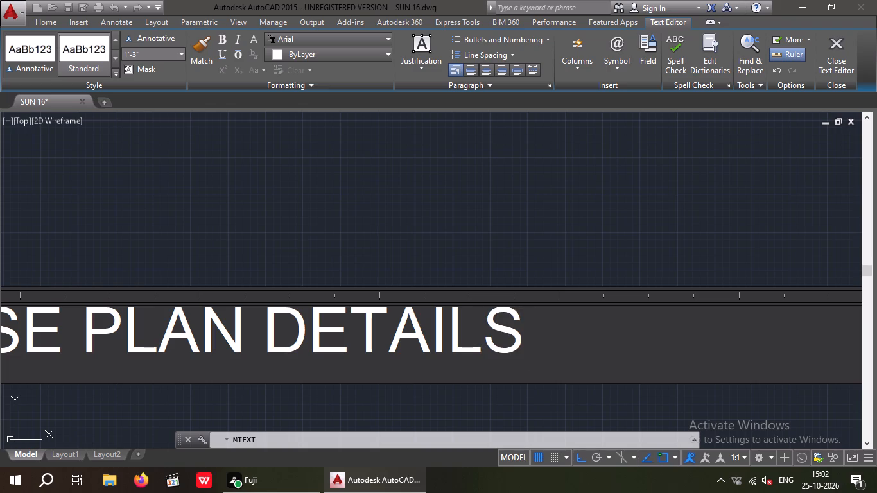
scroll(310, 286, down, 2)
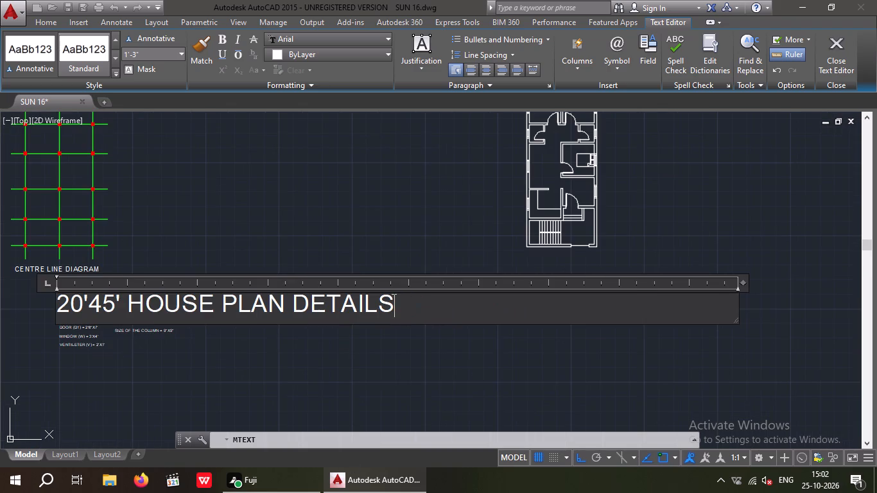
click(84, 304)
key(Right)
key(x)
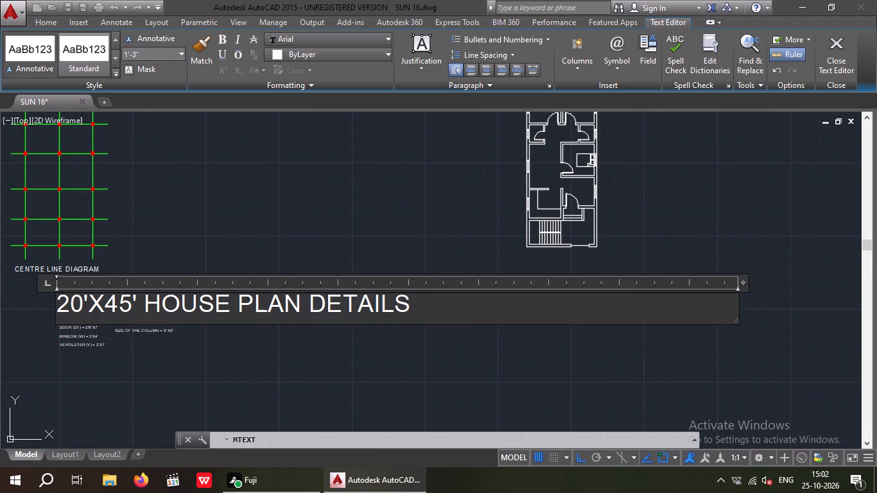
click(327, 198)
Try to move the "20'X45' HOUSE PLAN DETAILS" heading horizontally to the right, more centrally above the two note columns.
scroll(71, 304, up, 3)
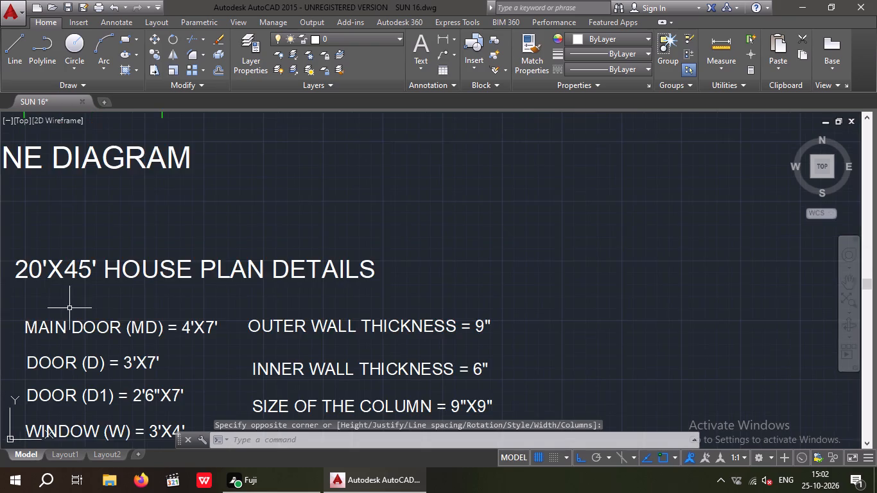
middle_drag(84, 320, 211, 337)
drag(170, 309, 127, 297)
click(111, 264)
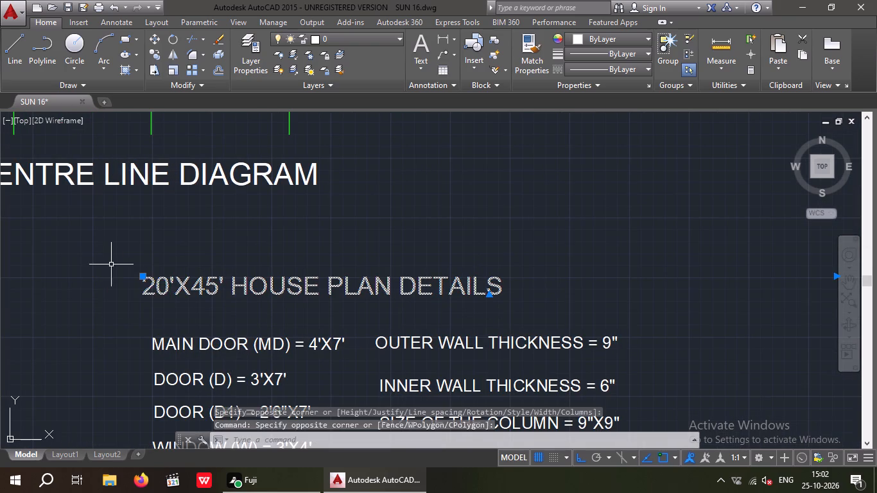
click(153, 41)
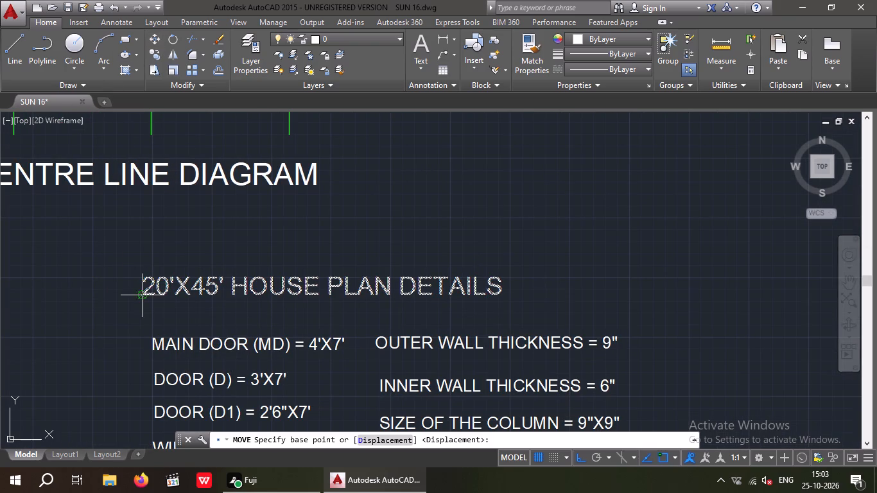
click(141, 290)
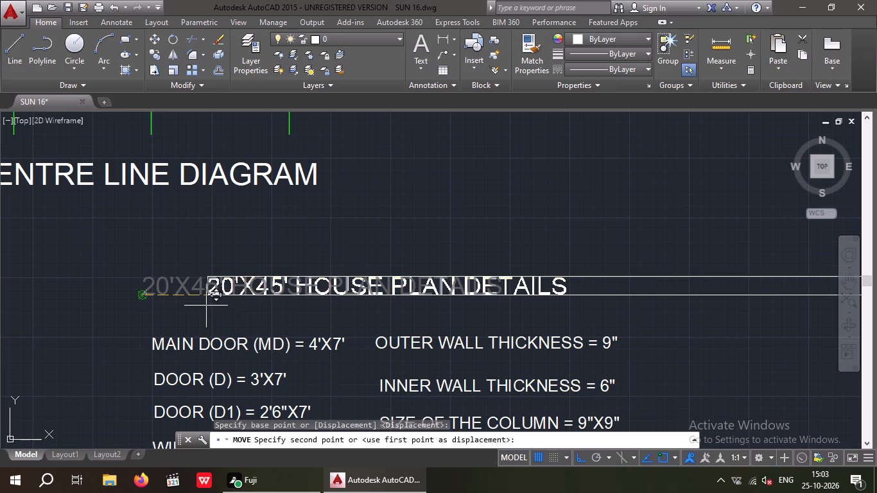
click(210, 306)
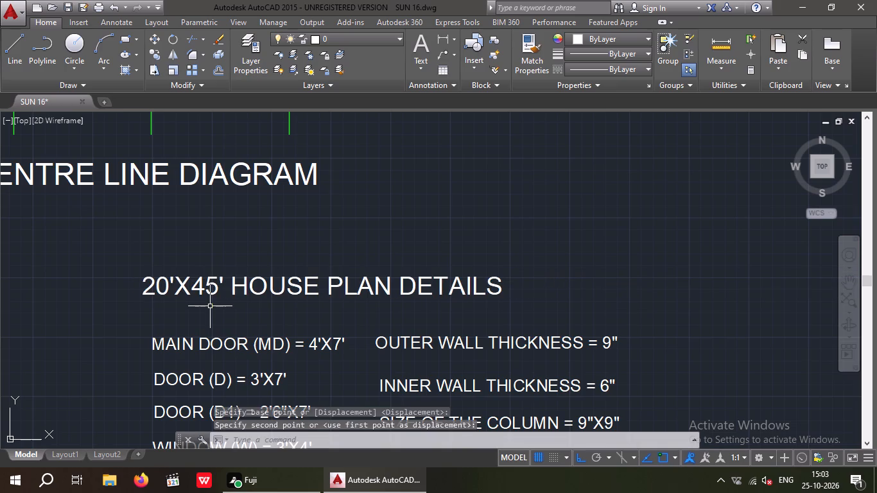
Move the "20'X45' HOUSE PLAN DETAILS" heading about 5'-7" horizontally to the right, centring it above the two note columns.
drag(183, 311, 148, 308)
click(117, 278)
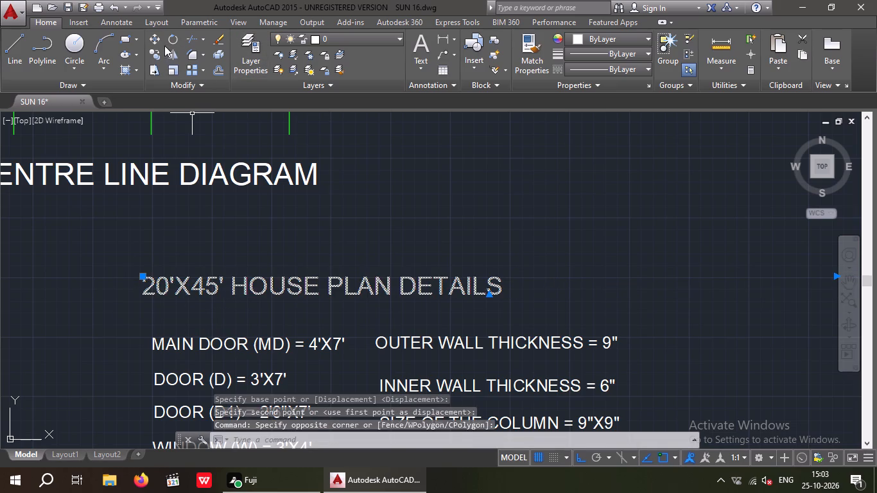
click(152, 37)
click(143, 294)
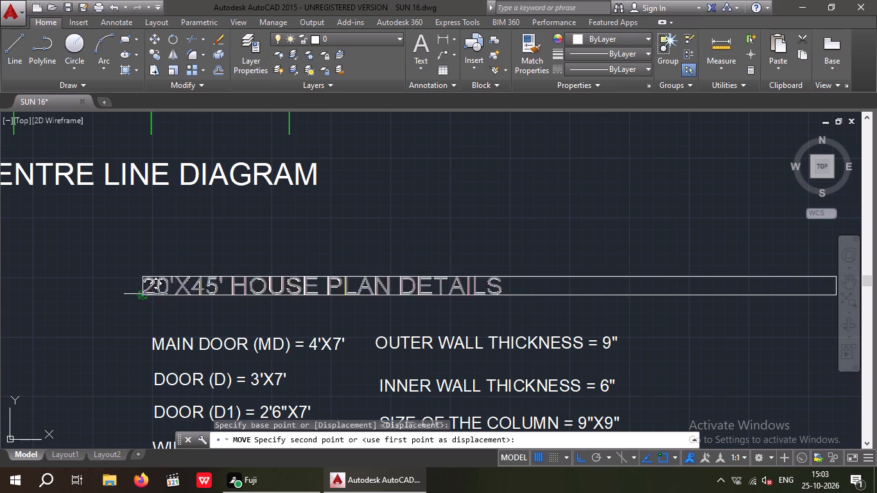
scroll(220, 292, up, 1)
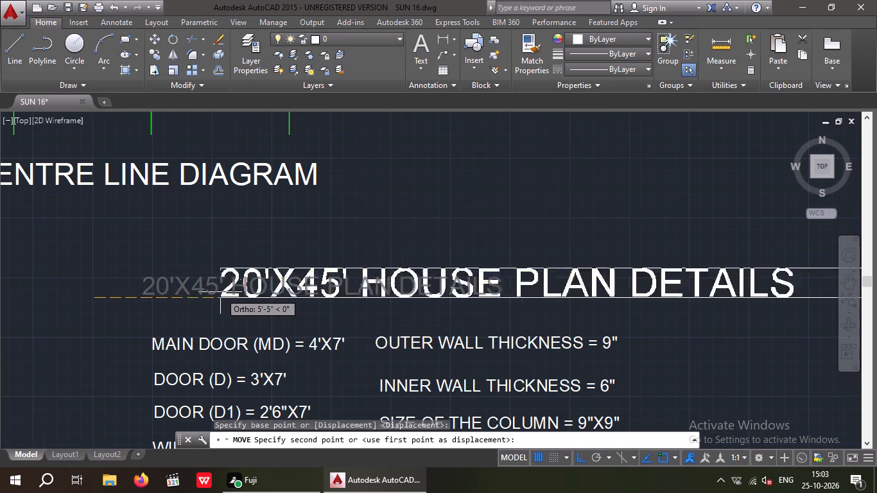
scroll(220, 292, up, 5)
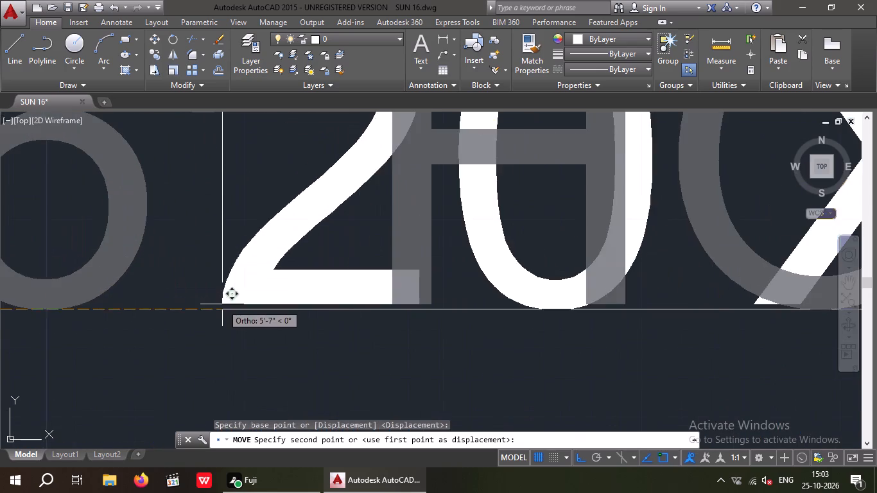
click(222, 304)
scroll(219, 306, down, 9)
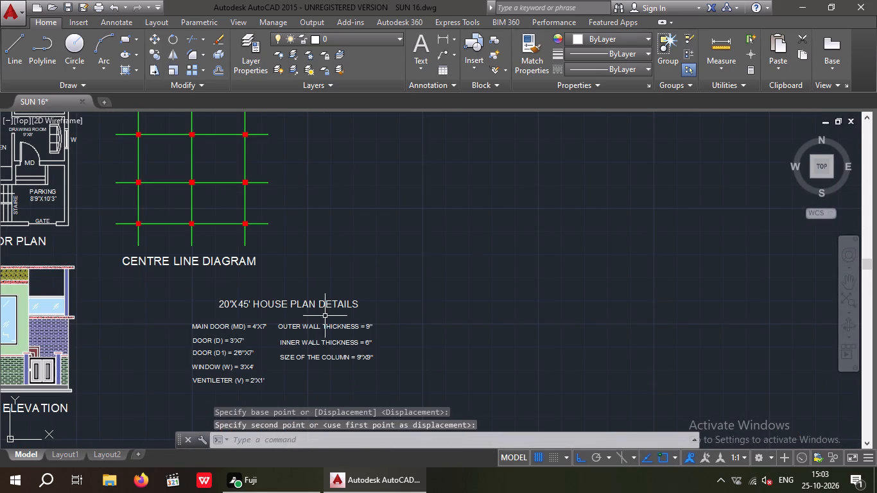
Move the "20'X45' HOUSE PLAN DETAILS" heading slightly back to the left, keeping it level above the notes.
middle_drag(388, 313, 399, 304)
scroll(321, 289, up, 3)
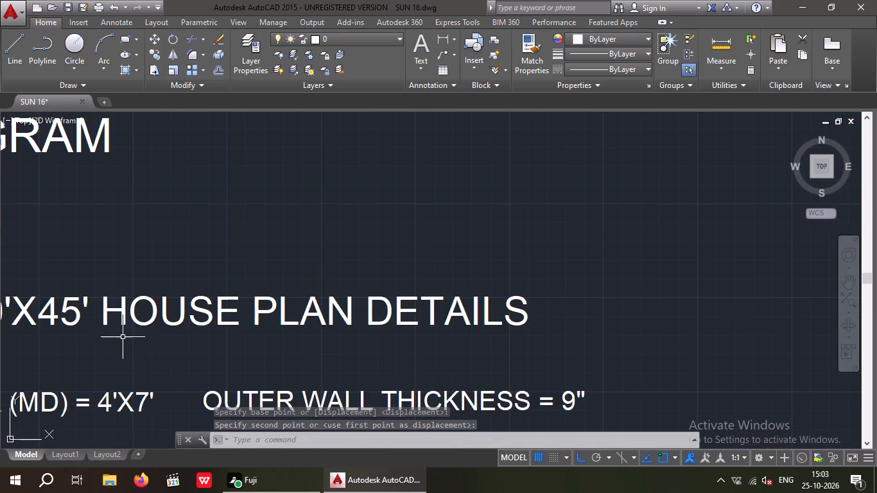
scroll(147, 327, down, 3)
scroll(103, 336, up, 4)
drag(139, 329, 126, 322)
click(92, 259)
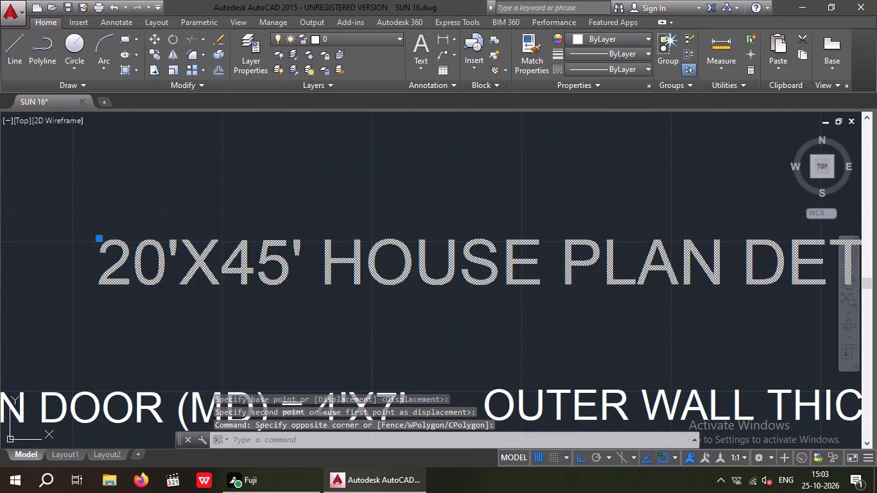
click(157, 39)
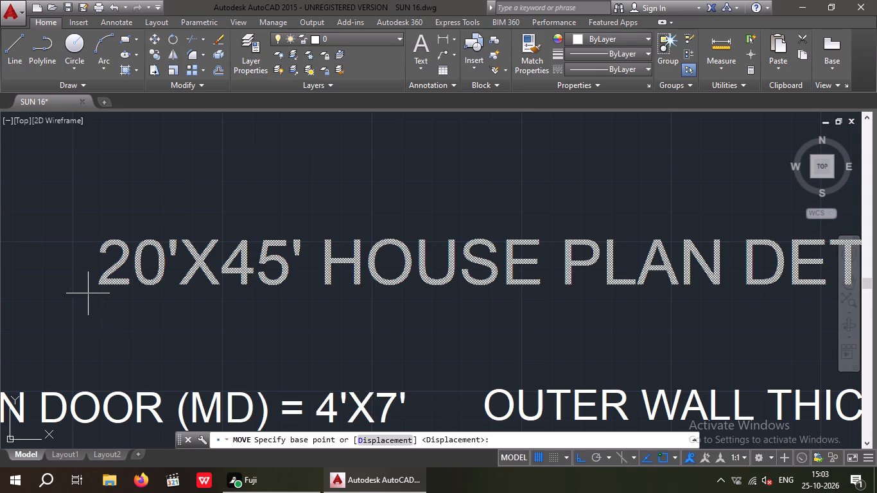
scroll(94, 290, up, 2)
click(105, 278)
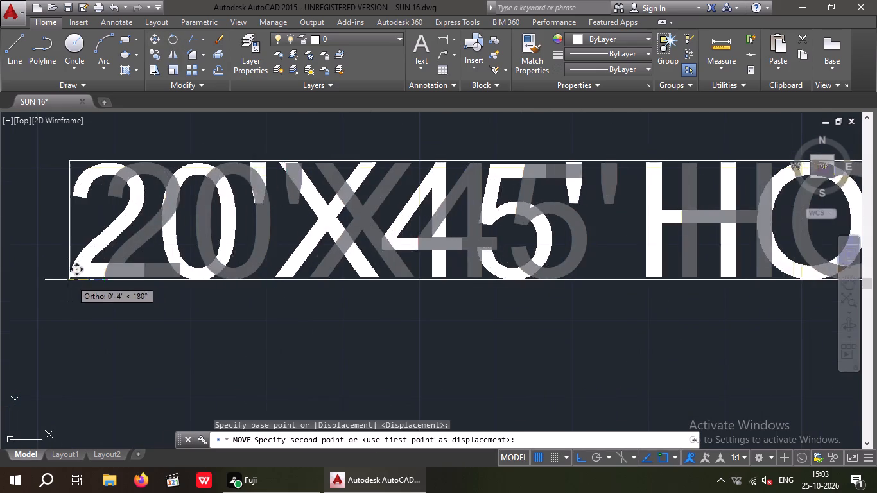
click(35, 279)
scroll(42, 284, down, 4)
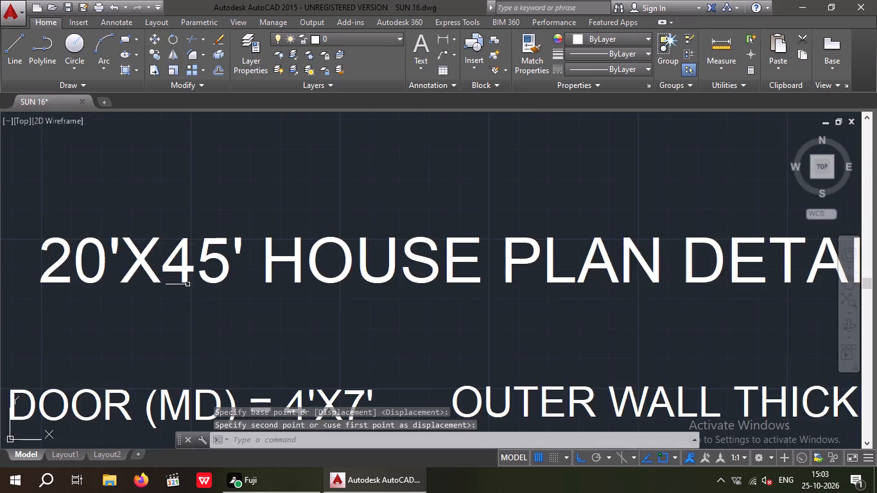
Draw a rectangle framing the "20'X45' HOUSE PLAN DETAILS" heading and both note columns beneath it.
scroll(202, 289, down, 3)
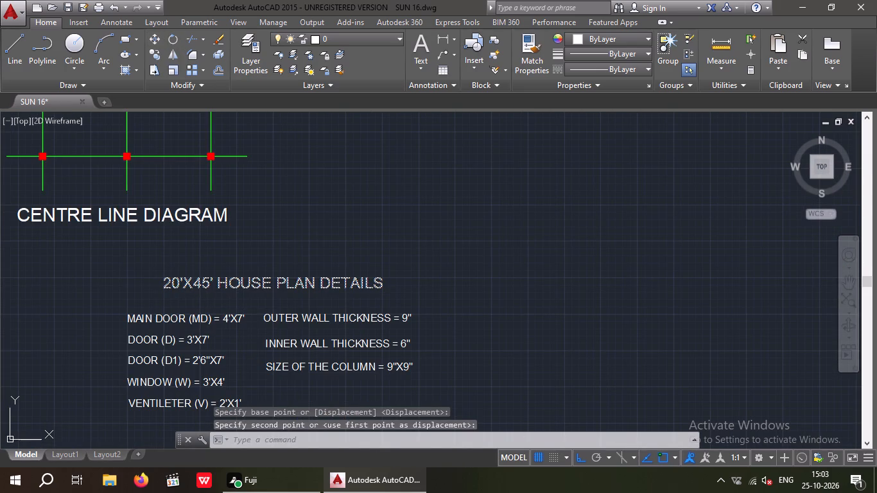
key(Escape)
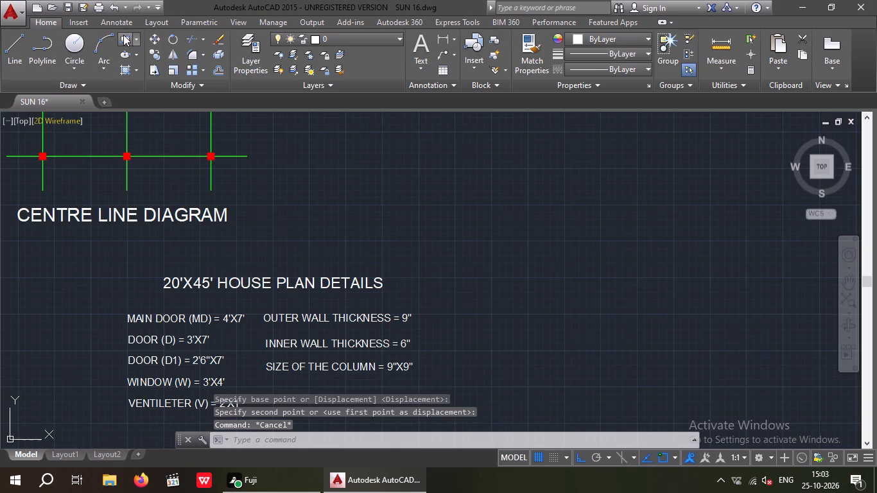
click(122, 35)
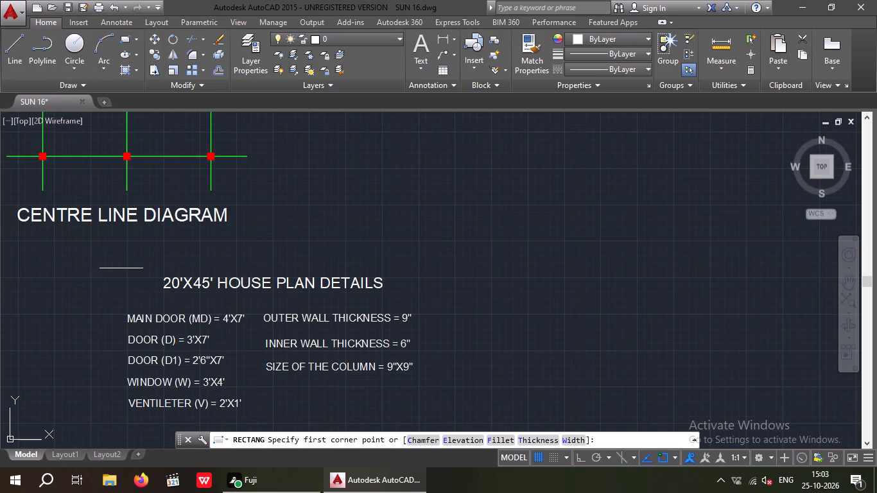
click(114, 266)
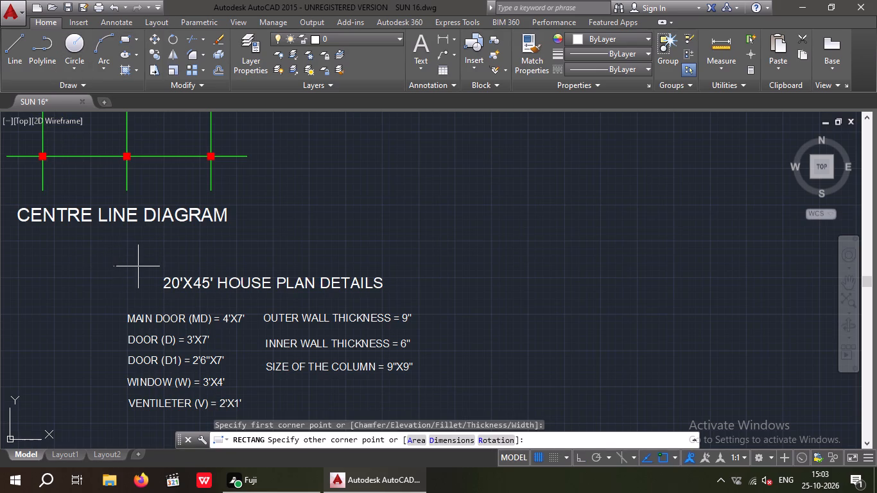
middle_drag(422, 374, 407, 315)
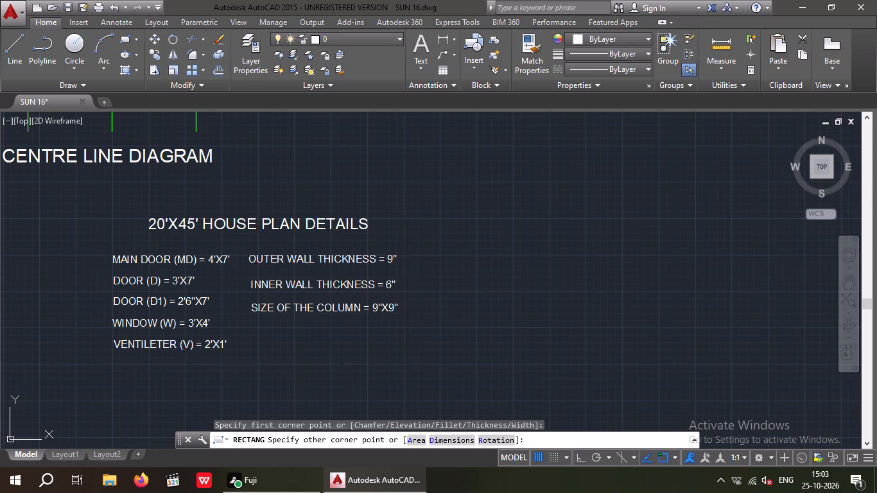
click(404, 362)
key(Escape)
key(Escape)
With Ortho off, move the "VENTILETER (V) = 2'X1'" note into the second column, directly below "SIZE OF THE COLUMN = 9"X9"".
scroll(104, 343, up, 3)
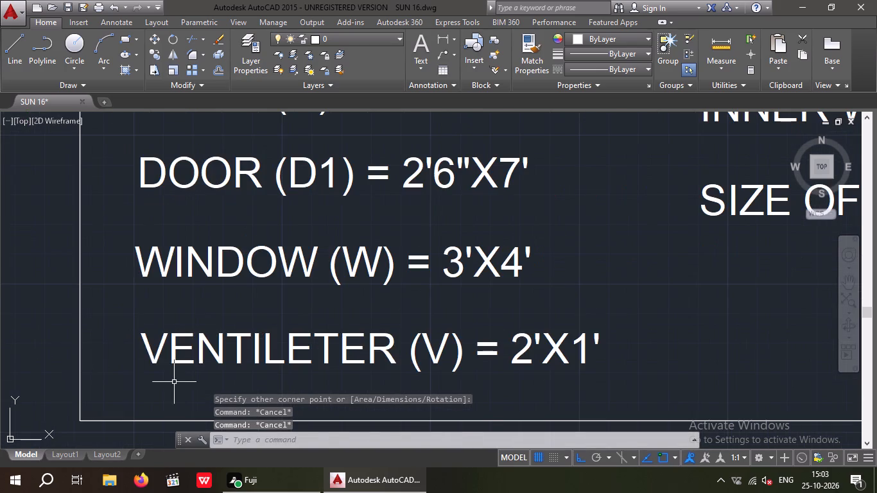
drag(174, 382, 152, 345)
click(139, 322)
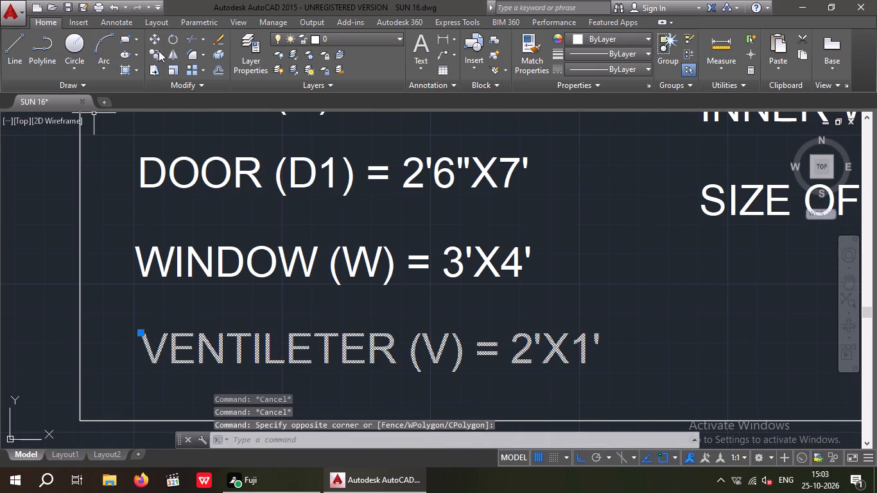
click(153, 42)
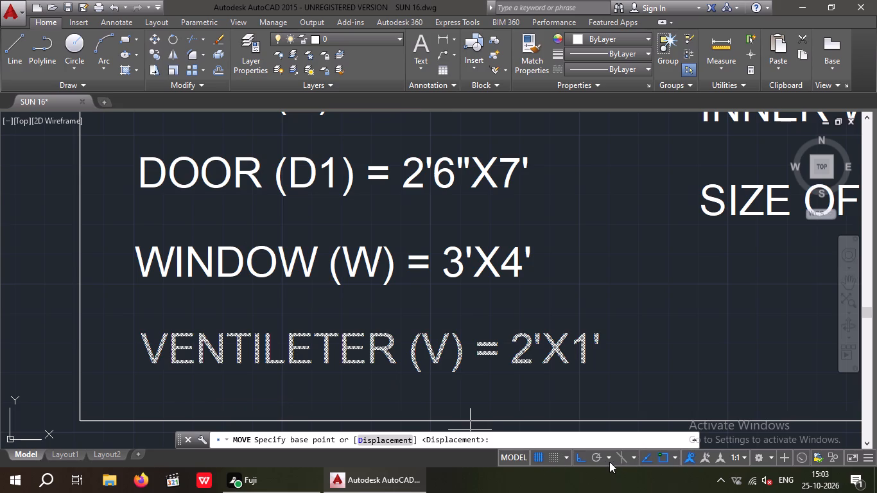
click(578, 462)
click(154, 365)
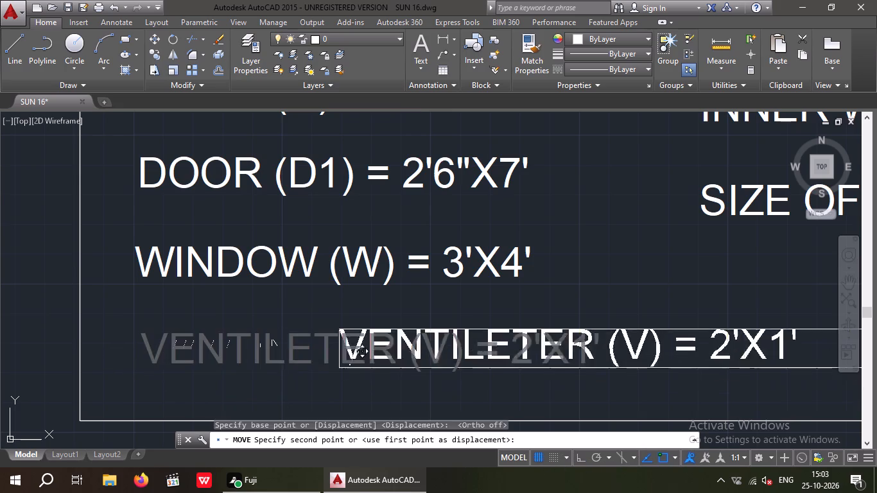
middle_drag(350, 361, 72, 348)
middle_drag(481, 310, 298, 352)
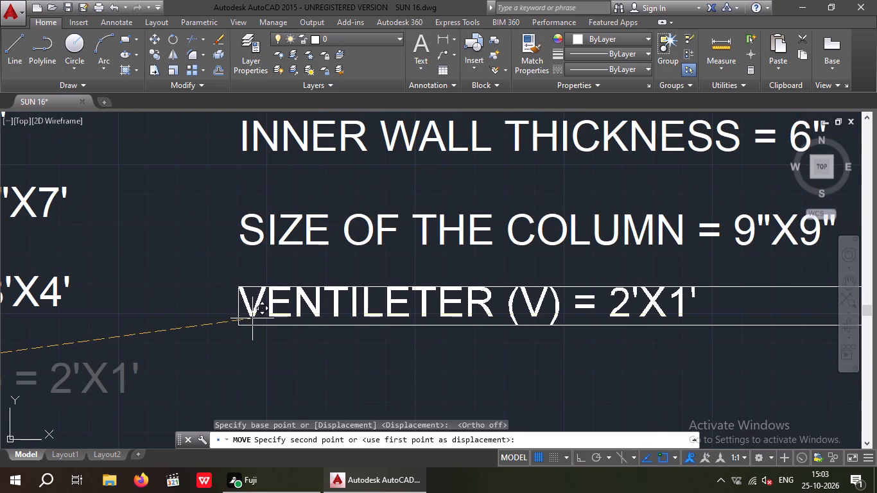
click(253, 316)
key(Escape)
scroll(261, 333, down, 3)
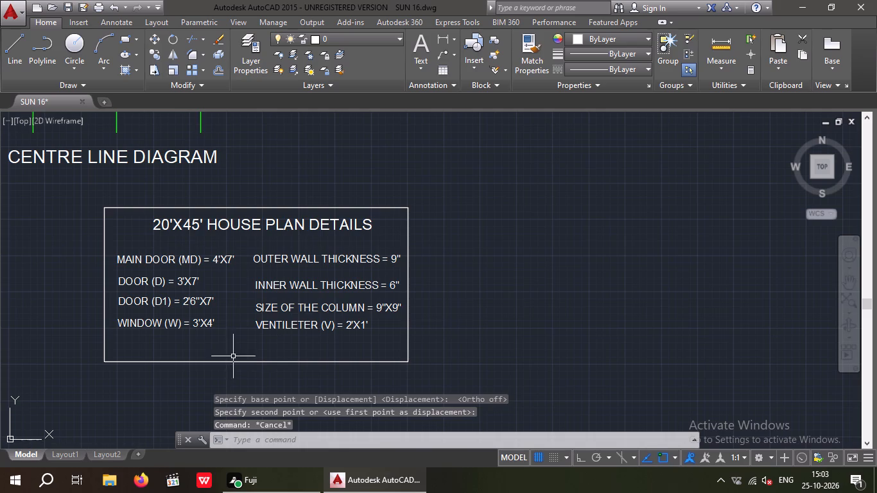
Offset the rectangle around the house plan details outward by 4" to form a double border.
key(Escape)
key(Escape)
key(o)
key(Return)
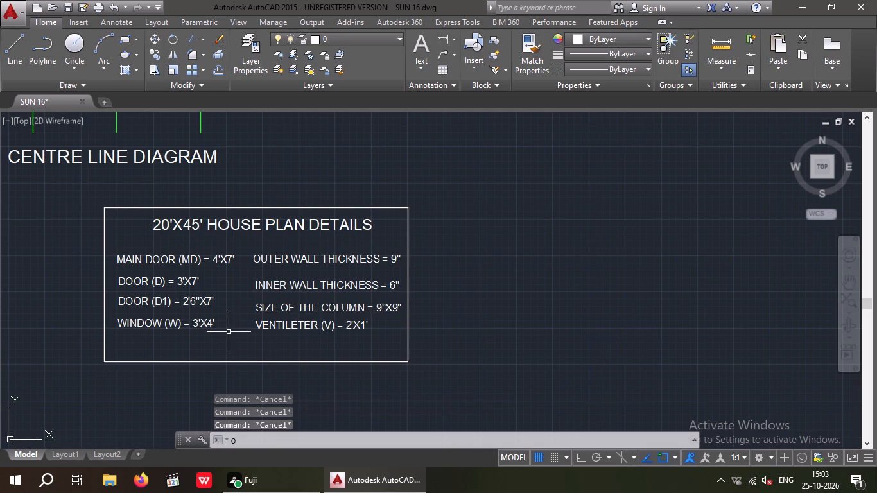
key(4)
key(shift+quotedbl)
key(Return)
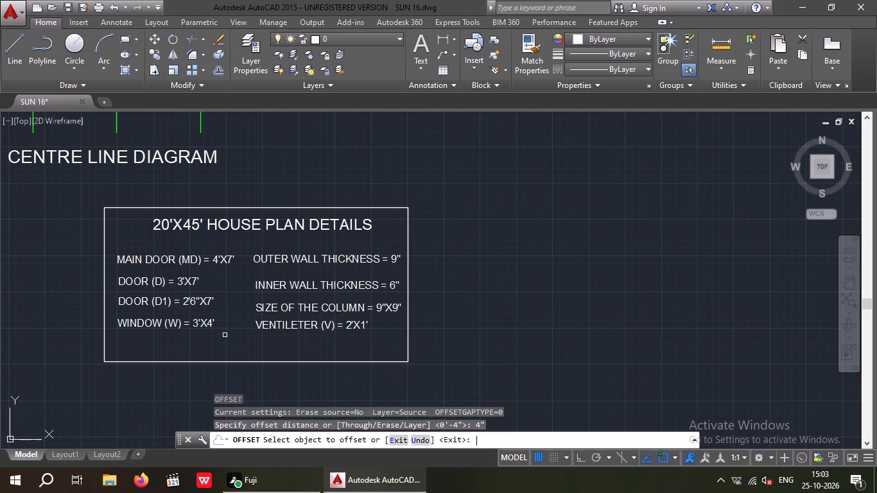
click(386, 363)
click(385, 377)
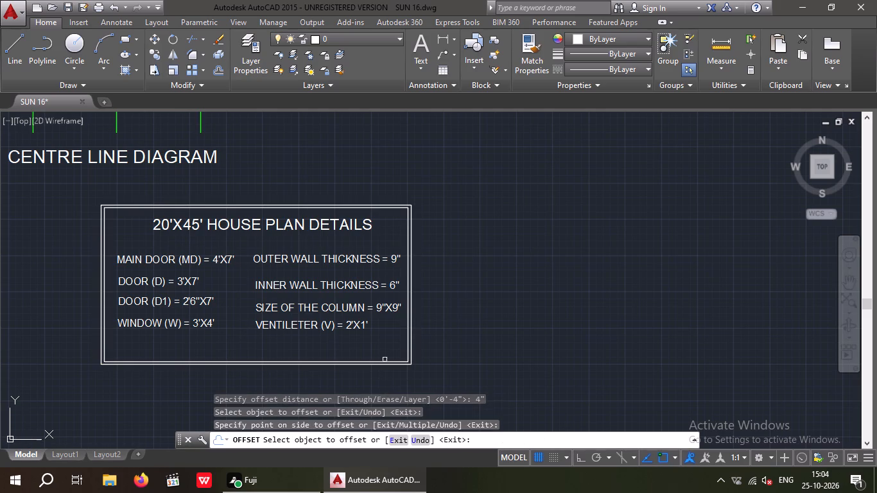
scroll(395, 321, down, 1)
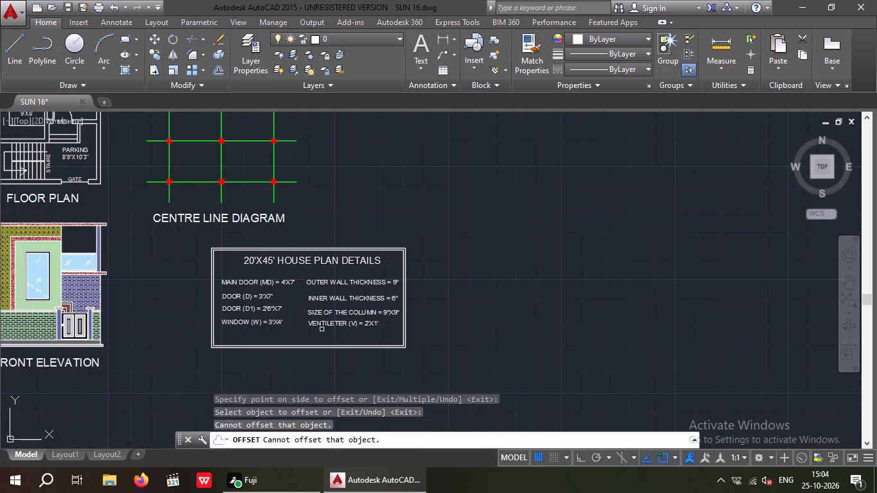
key(Escape)
key(Escape)
Change the colour of all the size and thickness notes inside the border to green.
scroll(309, 328, up, 1)
drag(325, 331, 309, 331)
click(201, 243)
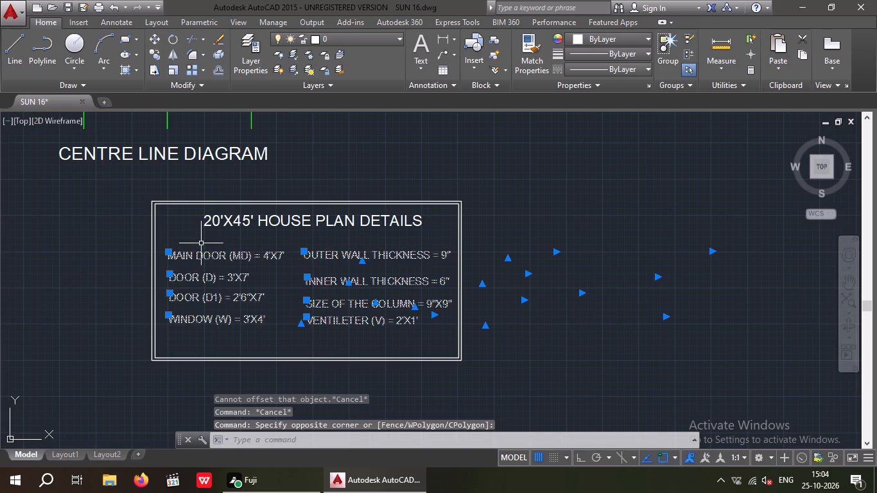
click(612, 42)
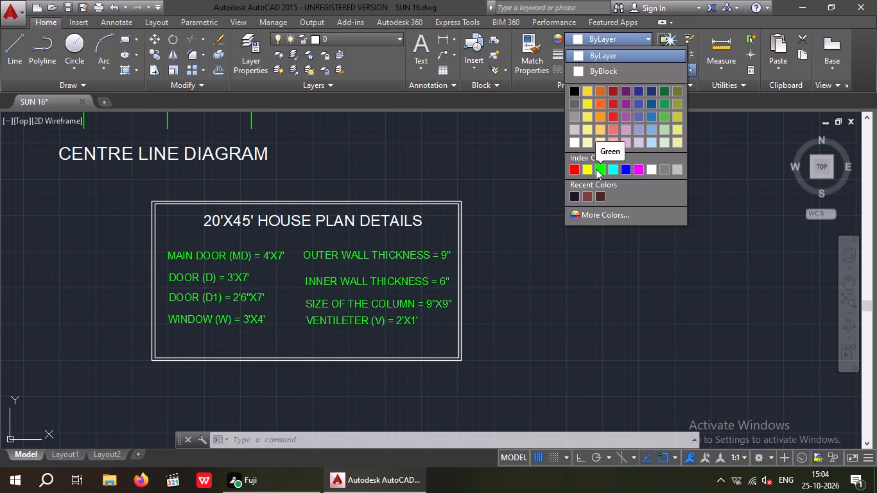
click(596, 169)
key(Escape)
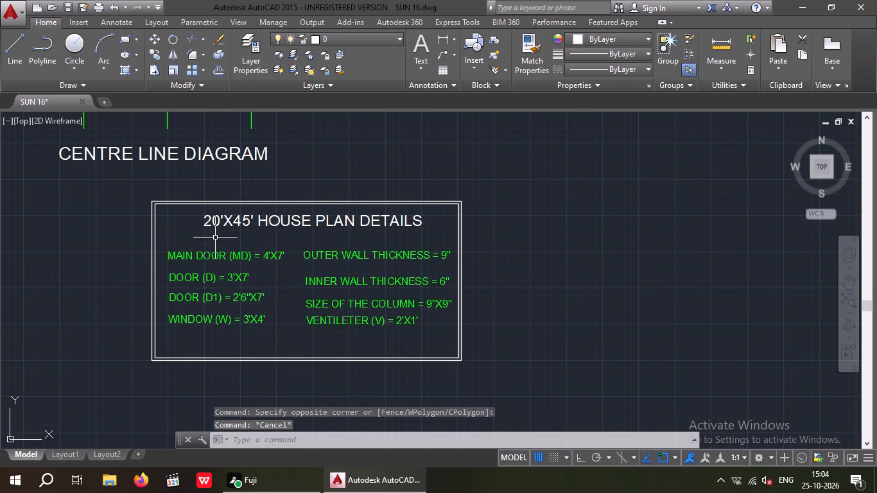
Change the colour of the "20'X45' HOUSE PLAN DETAILS" heading to magenta.
scroll(214, 236, up, 3)
drag(231, 232, 197, 214)
click(160, 161)
scroll(162, 183, down, 2)
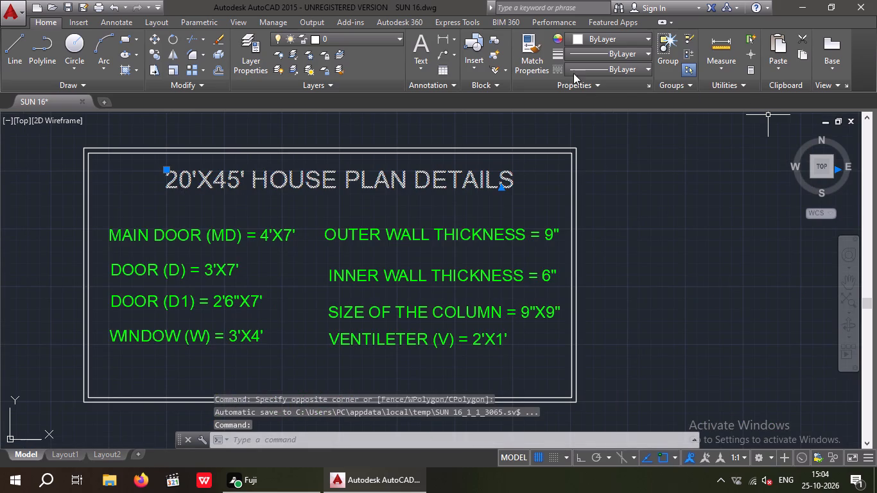
click(603, 40)
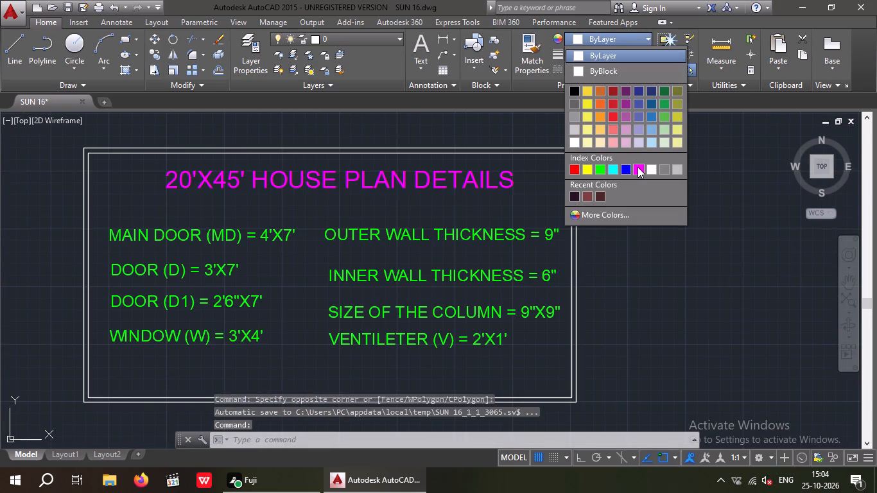
click(638, 167)
key(Escape)
Change the colour of both border rectangles around the house plan details to yellow.
drag(588, 139, 563, 173)
click(559, 175)
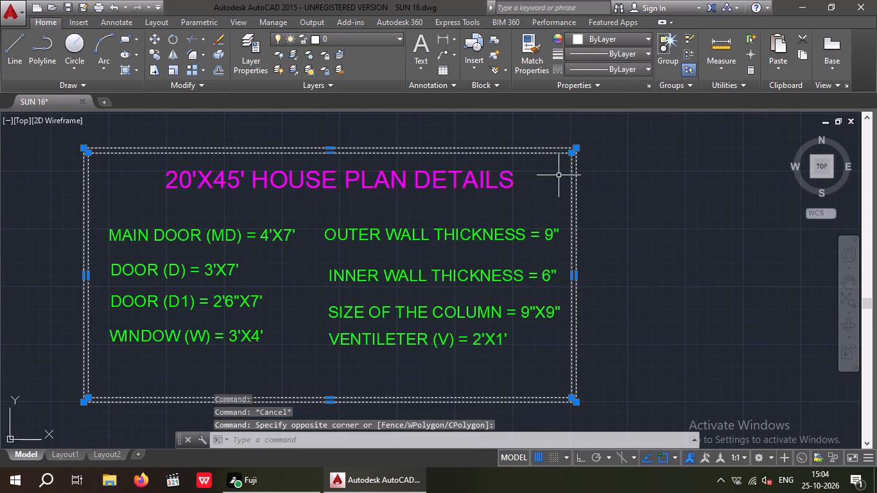
click(612, 38)
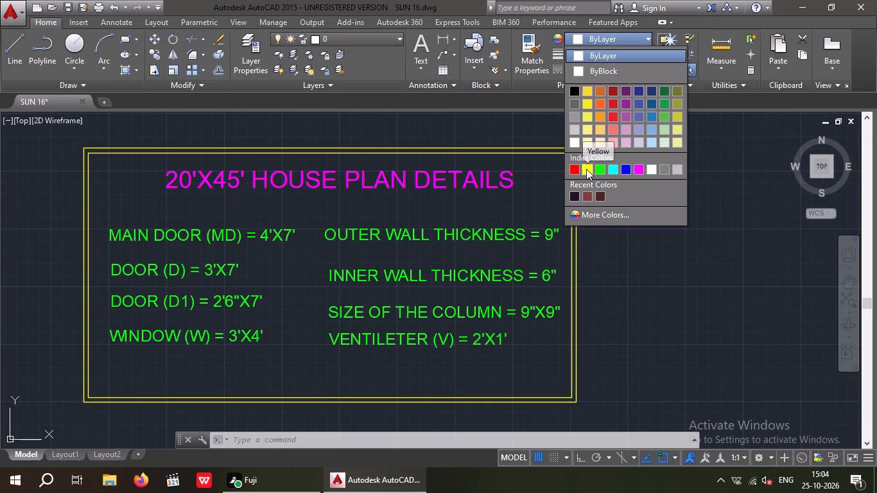
click(586, 169)
key(Escape)
With Ortho on, move the whole bordered details block about 16'-5" horizontally towards the front elevation, beneath the "CENTRE LINE DIAGRAM" title.
scroll(605, 215, down, 4)
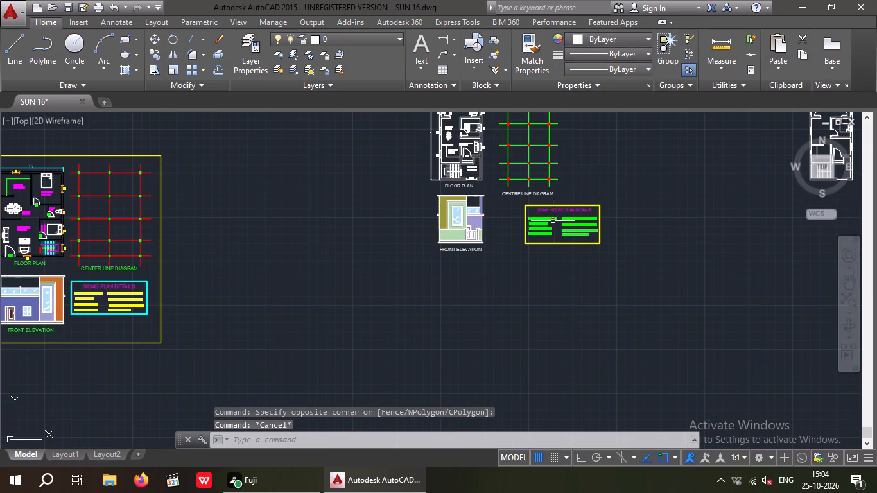
scroll(530, 214, up, 3)
drag(484, 162, 505, 179)
middle_drag(753, 212, 722, 219)
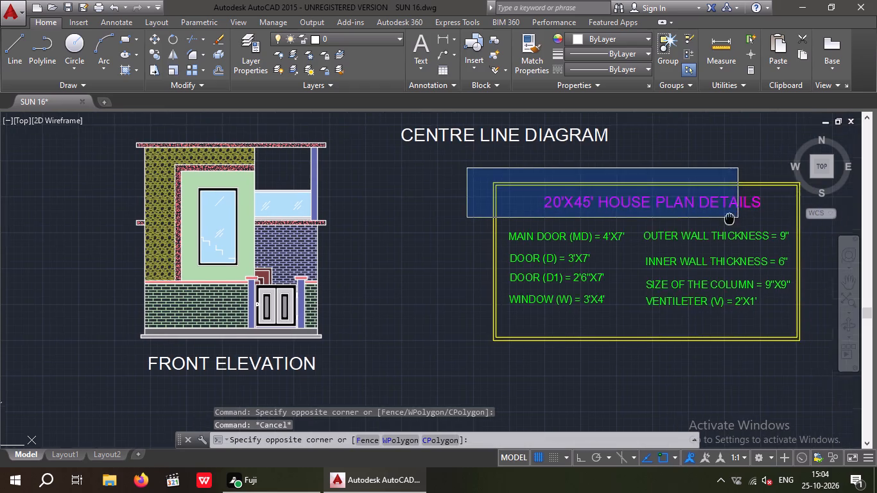
middle_drag(722, 219, 530, 215)
click(625, 362)
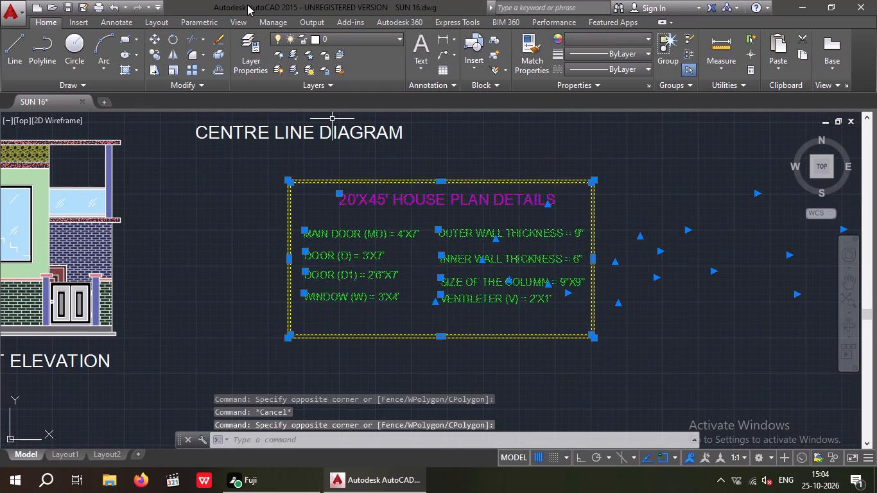
click(154, 37)
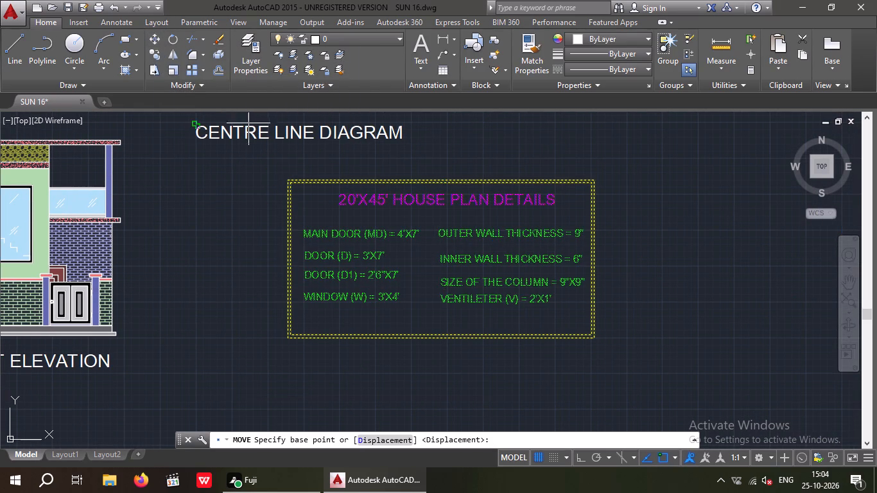
scroll(281, 182, up, 2)
click(294, 172)
scroll(287, 170, down, 1)
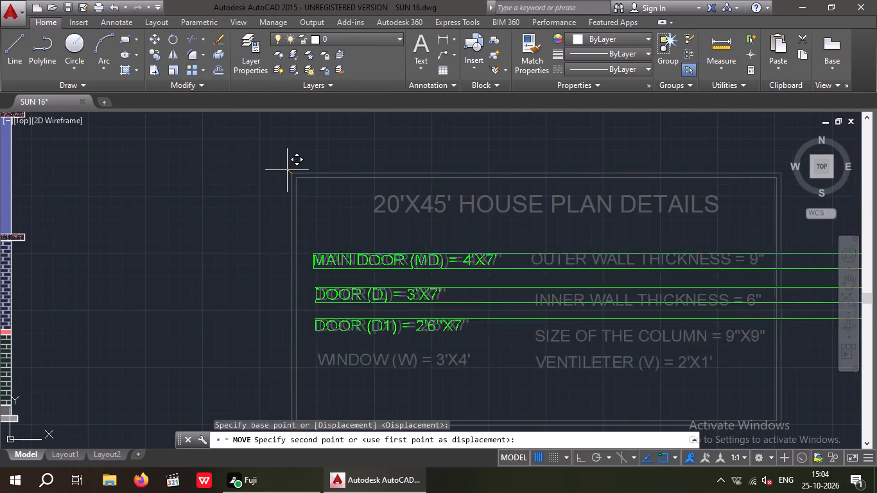
middle_drag(206, 170, 215, 171)
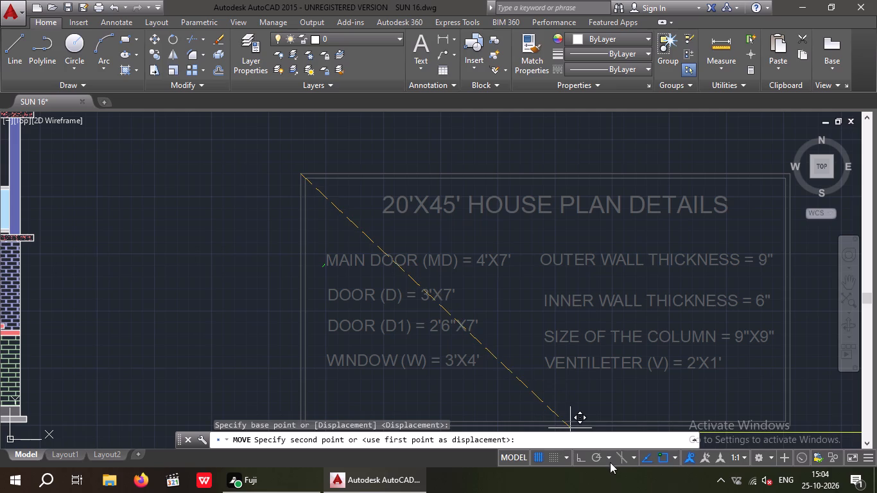
click(580, 456)
scroll(341, 161, down, 1)
middle_click(342, 161)
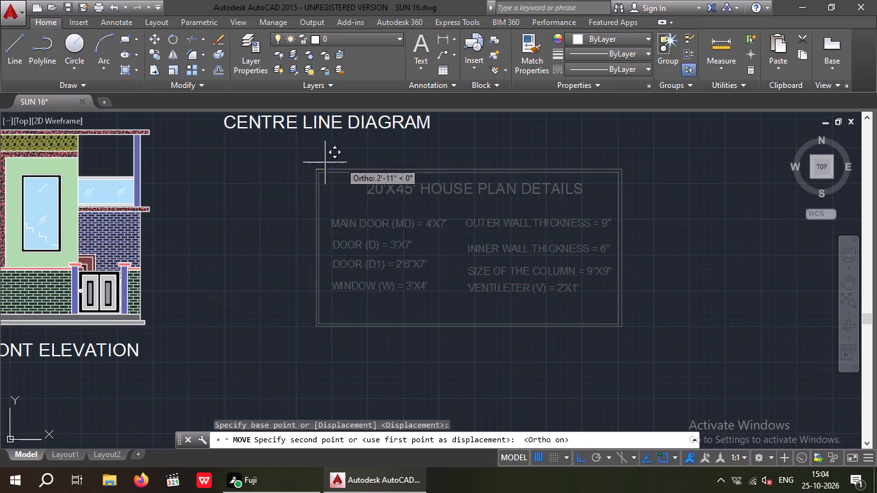
click(173, 162)
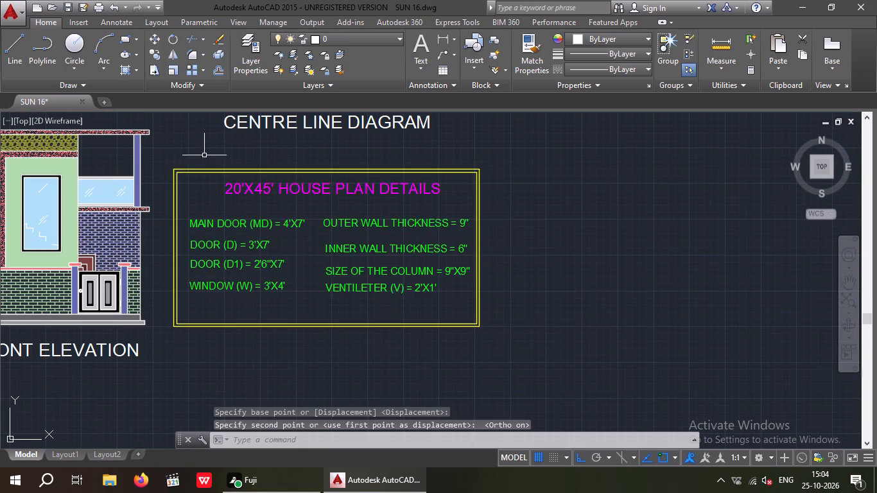
scroll(205, 155, down, 3)
middle_drag(235, 247, 227, 324)
key(Escape)
key(Escape)
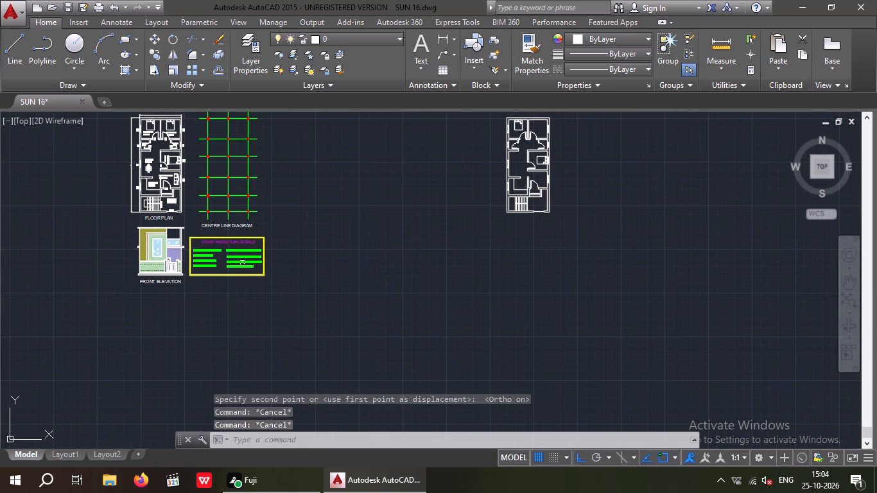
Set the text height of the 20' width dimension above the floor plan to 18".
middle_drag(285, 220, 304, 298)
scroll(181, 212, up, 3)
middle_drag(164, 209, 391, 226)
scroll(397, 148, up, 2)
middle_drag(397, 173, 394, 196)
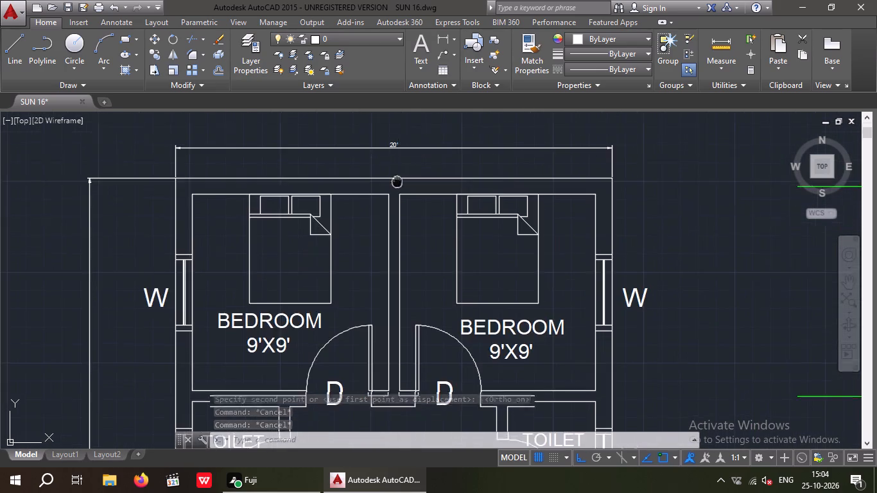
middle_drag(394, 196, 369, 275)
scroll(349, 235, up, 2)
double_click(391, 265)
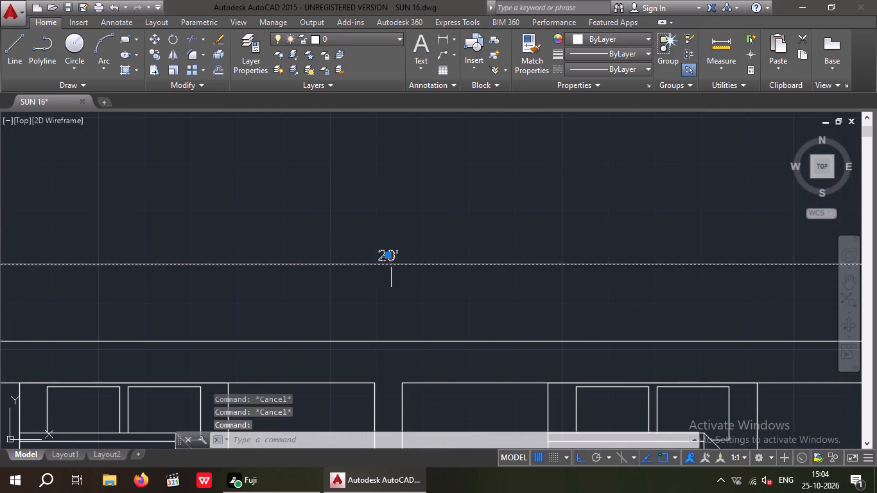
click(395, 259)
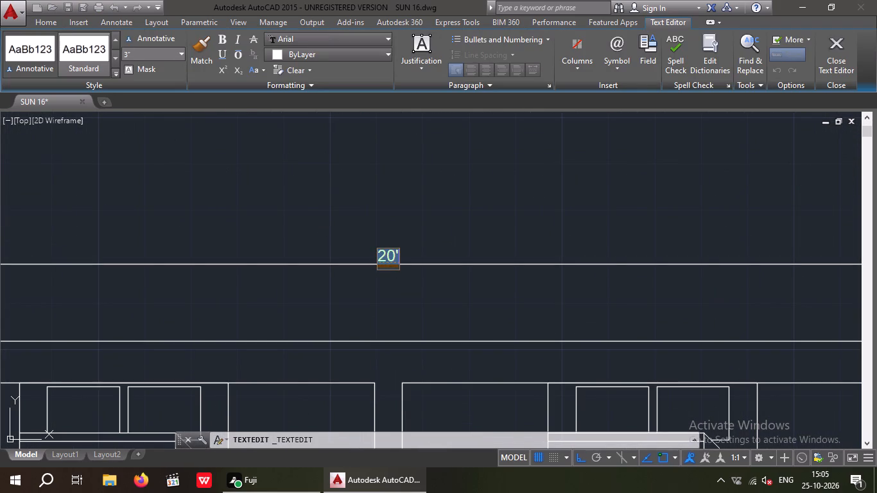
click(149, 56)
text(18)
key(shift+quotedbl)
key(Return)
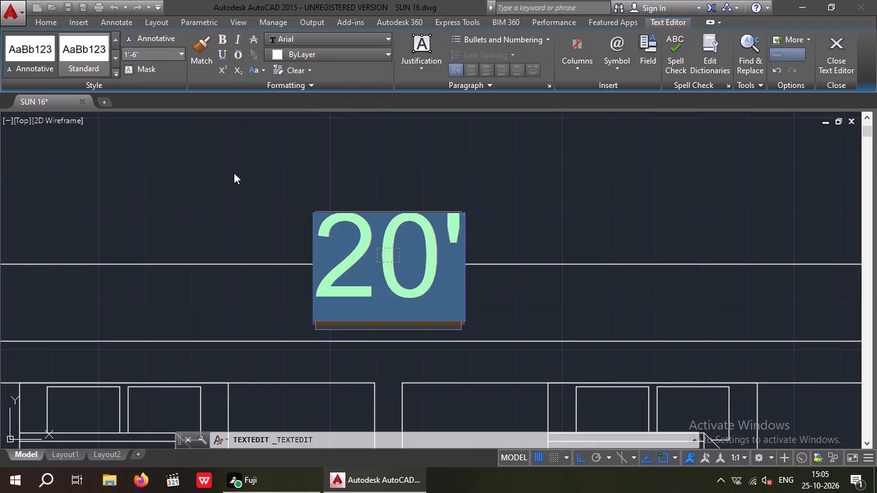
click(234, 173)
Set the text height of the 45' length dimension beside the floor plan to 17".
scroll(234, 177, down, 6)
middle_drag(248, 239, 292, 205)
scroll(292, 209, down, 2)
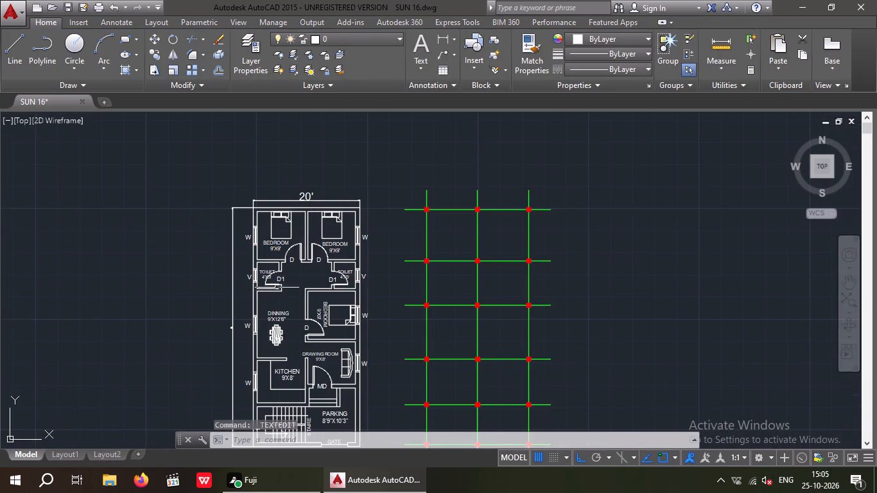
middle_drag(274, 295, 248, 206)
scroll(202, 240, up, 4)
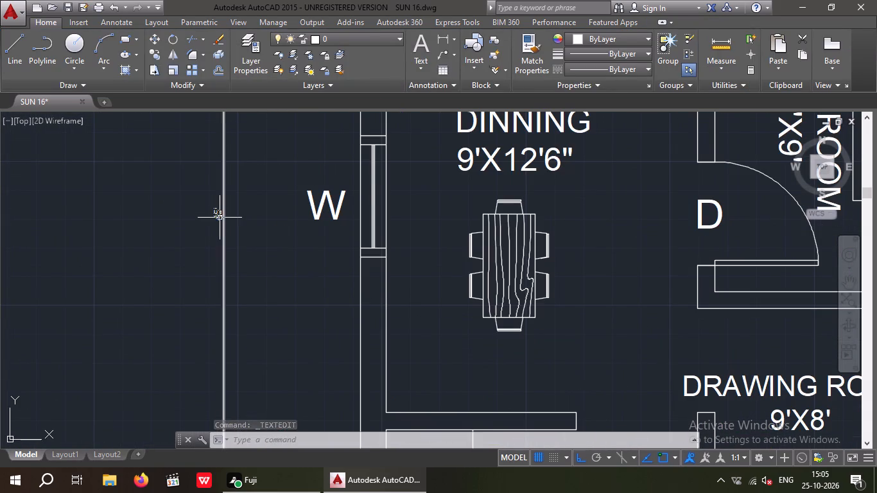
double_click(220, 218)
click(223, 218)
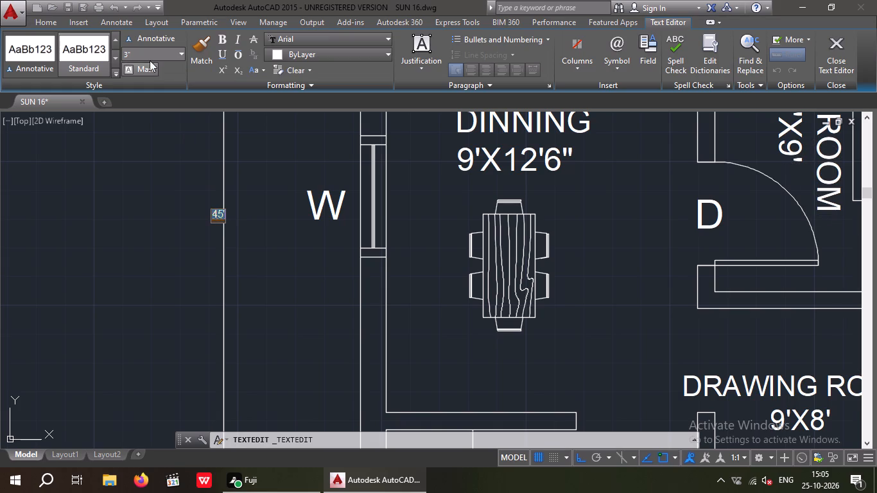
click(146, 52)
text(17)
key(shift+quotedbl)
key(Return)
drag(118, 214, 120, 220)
Set the text height of the 20' width dimension above the floor plan to 16".
scroll(124, 227, down, 2)
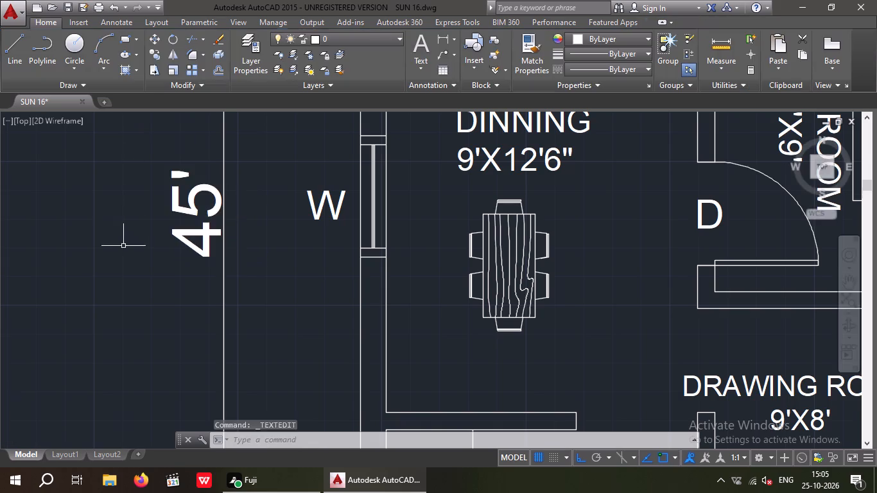
scroll(123, 247, down, 3)
scroll(134, 209, up, 1)
middle_drag(150, 214, 153, 279)
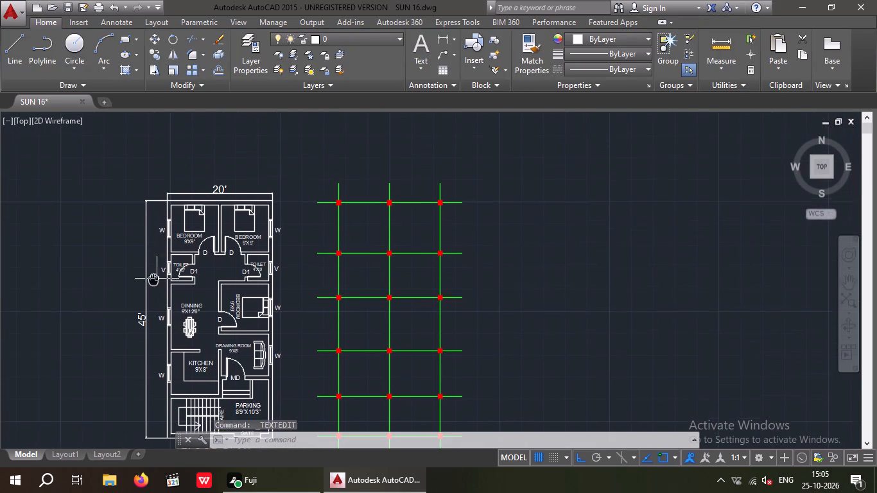
scroll(217, 187, up, 2)
double_click(222, 196)
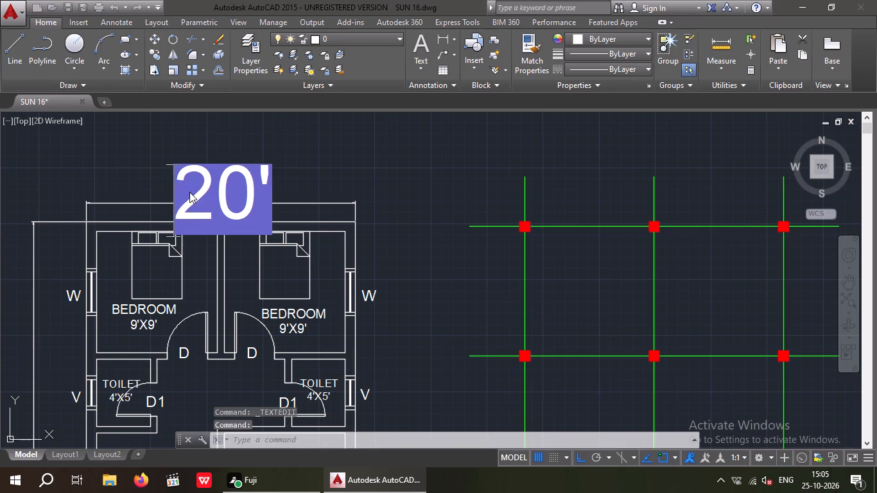
click(263, 203)
click(155, 51)
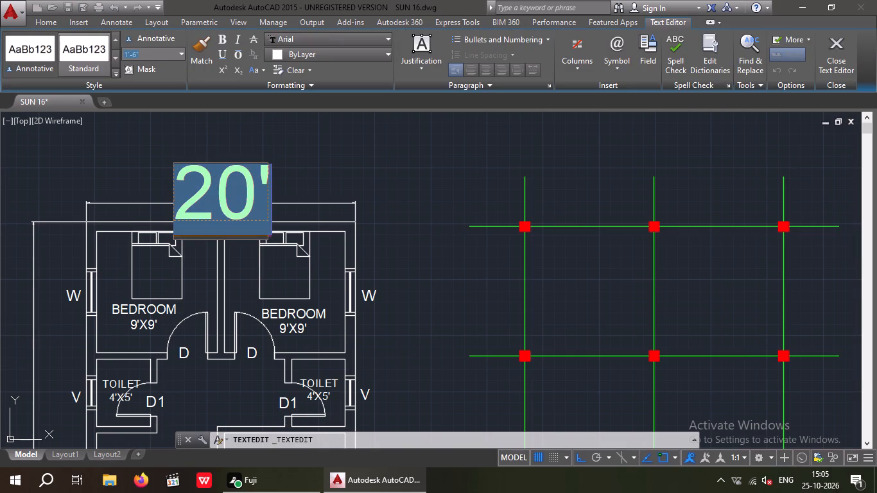
text(16)
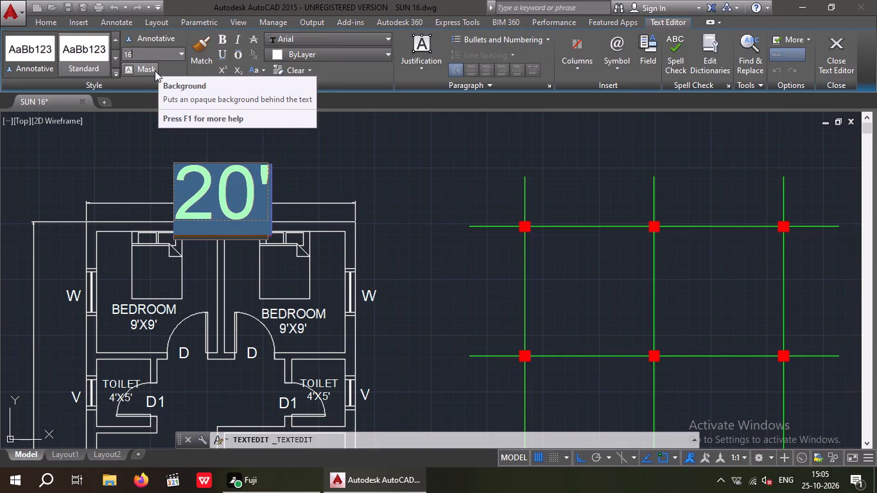
key(shift+quotedbl)
key(Return)
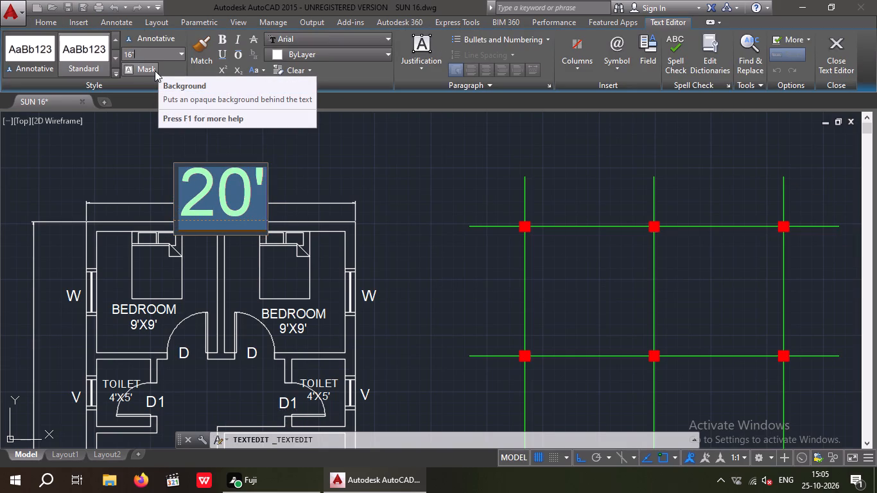
scroll(161, 80, down, 4)
click(89, 179)
Set the text height of the 45' length dimension beside the floor plan to 16".
scroll(105, 166, down, 2)
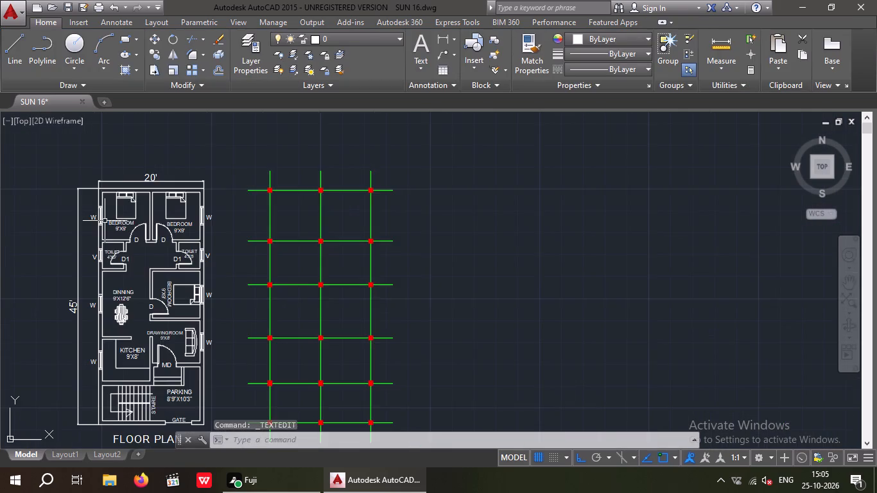
middle_drag(107, 222, 173, 202)
scroll(138, 295, up, 3)
double_click(136, 281)
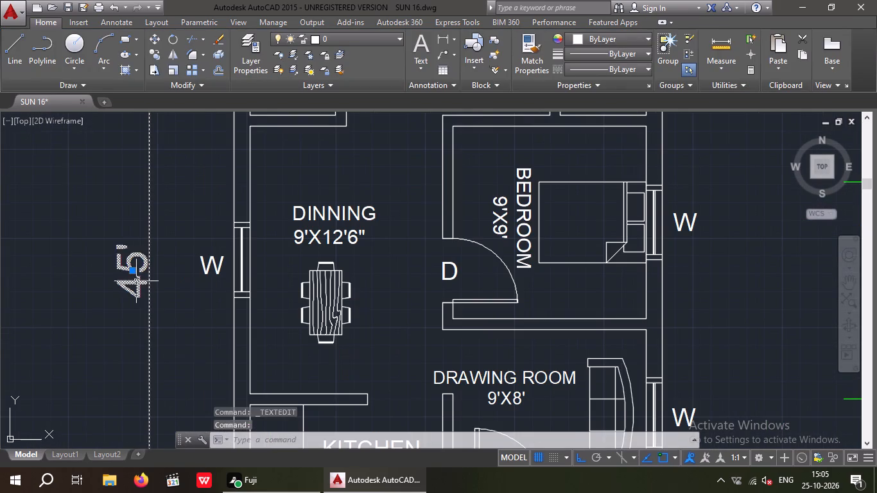
click(155, 273)
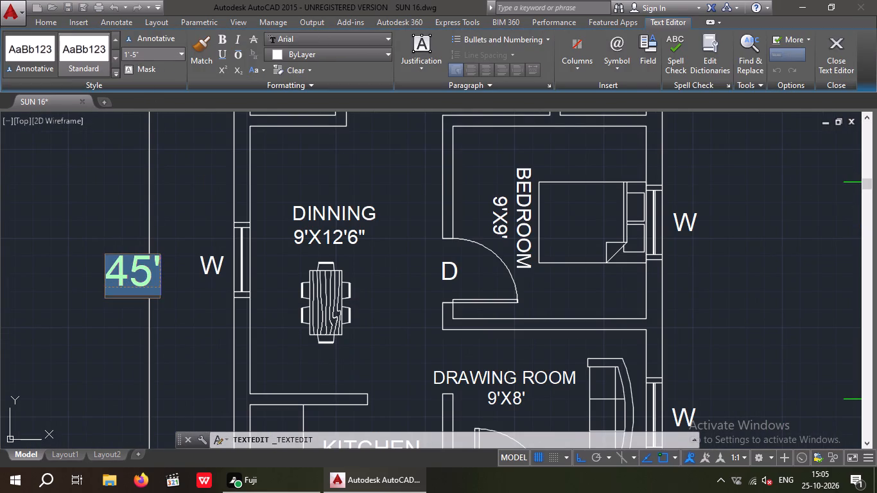
click(148, 53)
text(16)
key(apostrophe)
key(Return)
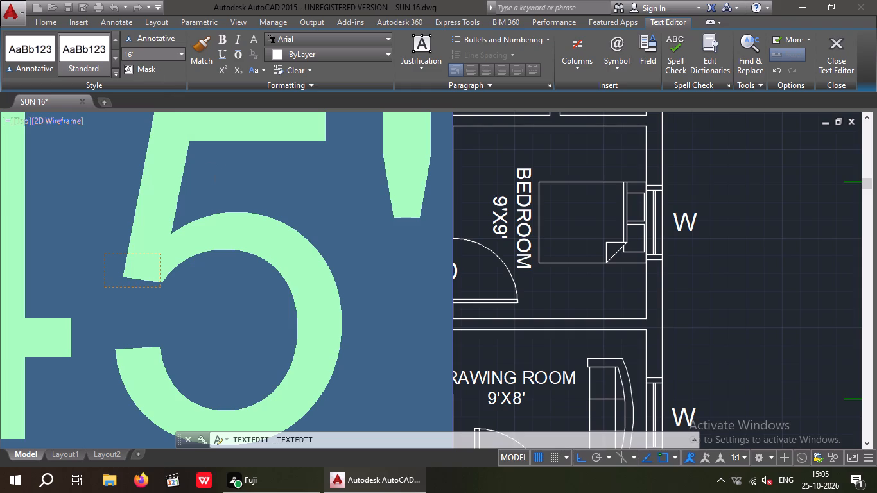
click(142, 57)
text(16)
key(shift+quotedbl)
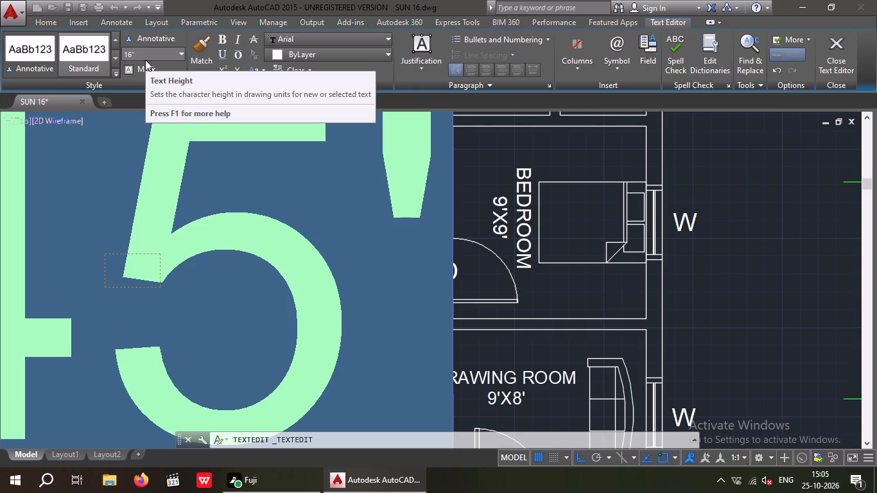
key(Return)
scroll(145, 60, down, 3)
click(122, 178)
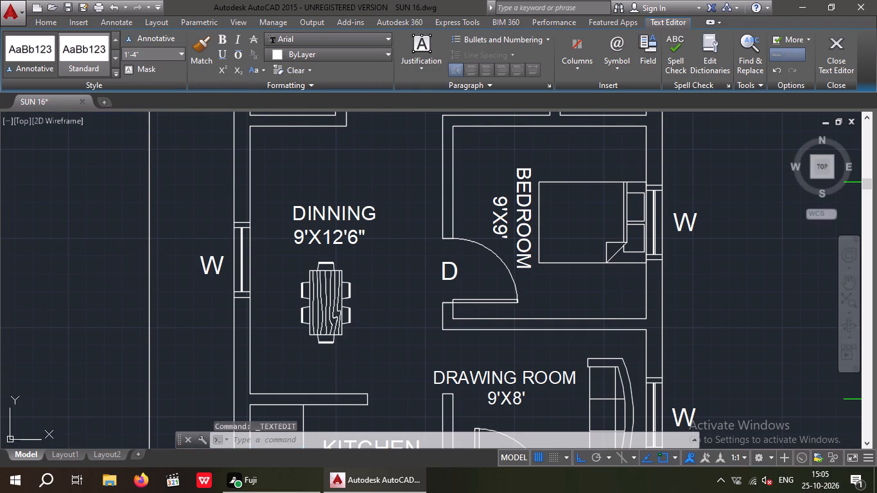
Save the SUN 16 drawing.
scroll(128, 182, down, 3)
middle_drag(130, 209, 157, 230)
middle_drag(204, 200, 177, 293)
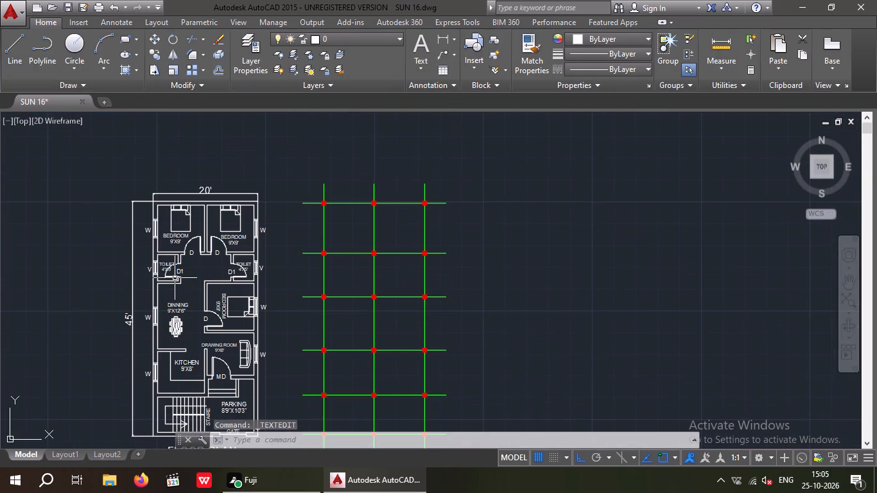
scroll(156, 229, up, 4)
middle_drag(156, 243, 156, 243)
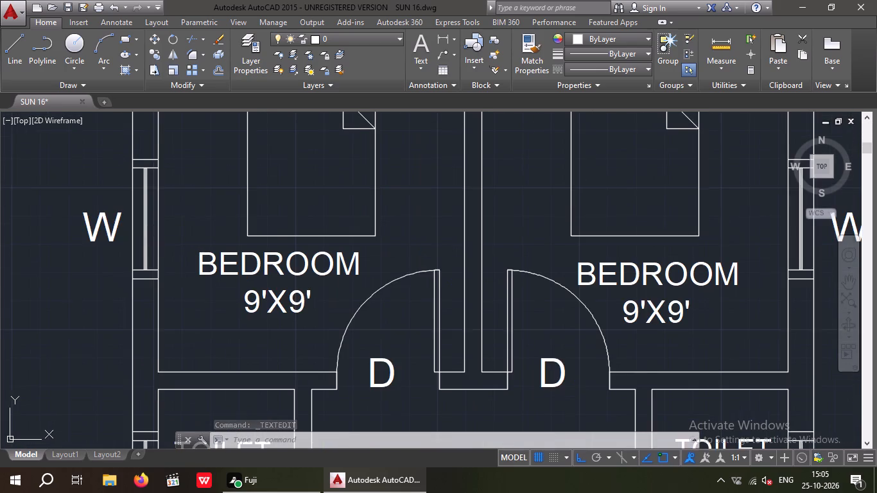
middle_drag(156, 243, 166, 266)
middle_drag(173, 302, 270, 319)
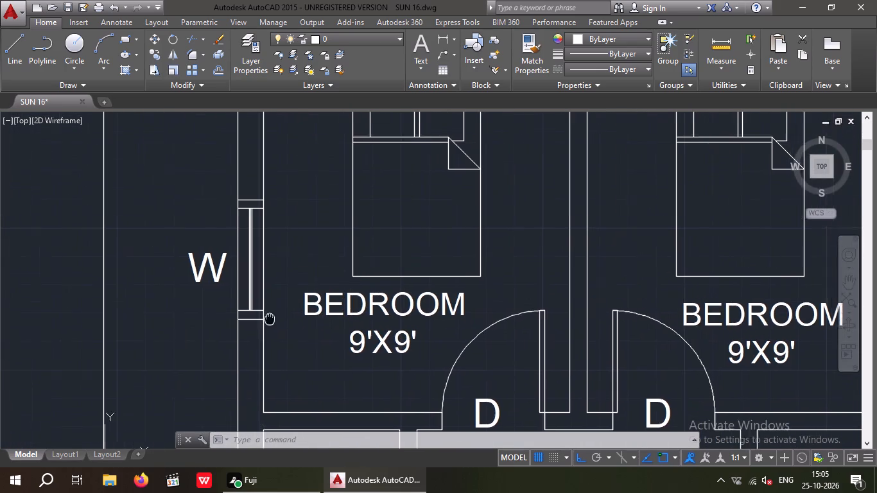
middle_drag(270, 319, 279, 316)
key(ctrl+s)
key(ctrl+s)
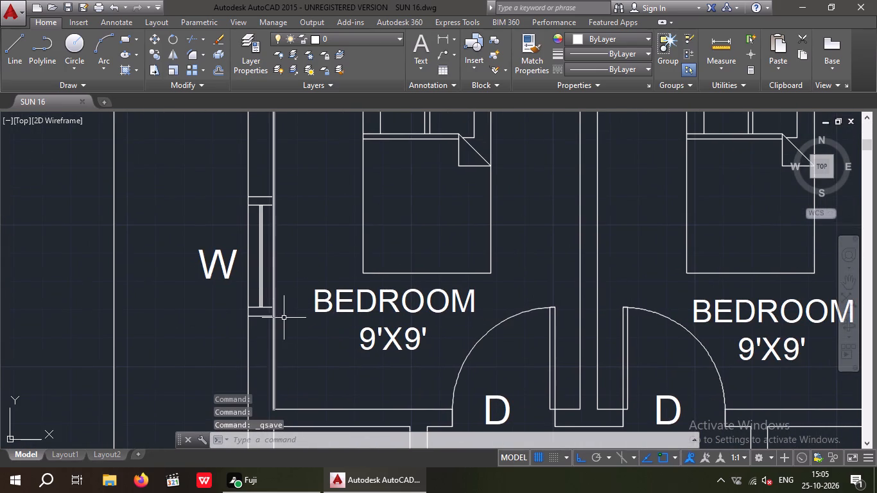
Colour all six W windows in the floor plan's outer walls (bedrooms, dining, drawing room and kitchen) dark orange.
click(270, 324)
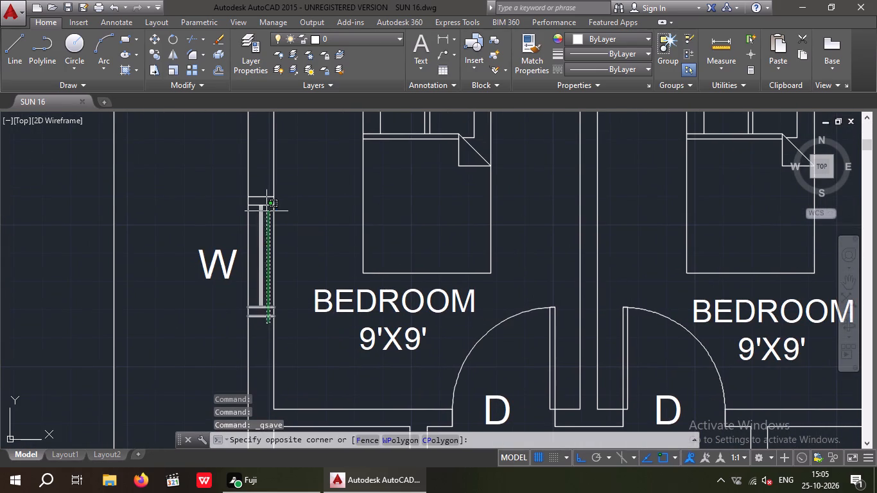
click(253, 187)
scroll(254, 188, down, 4)
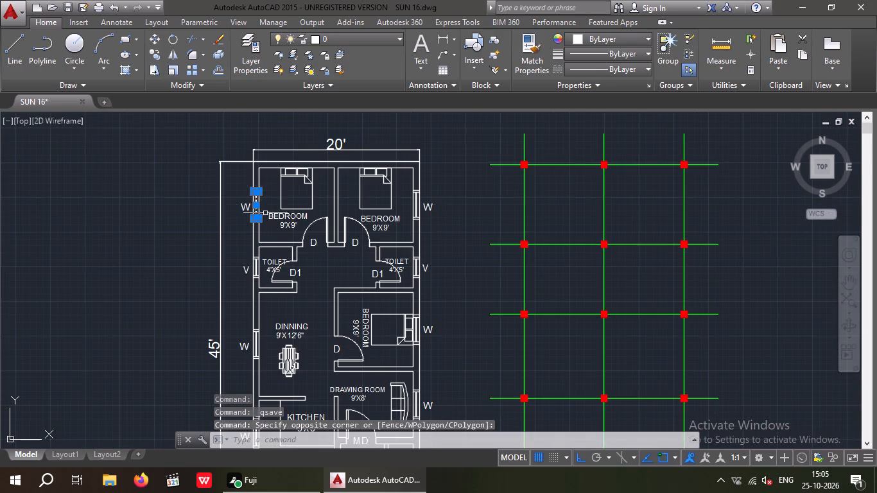
scroll(415, 203, up, 2)
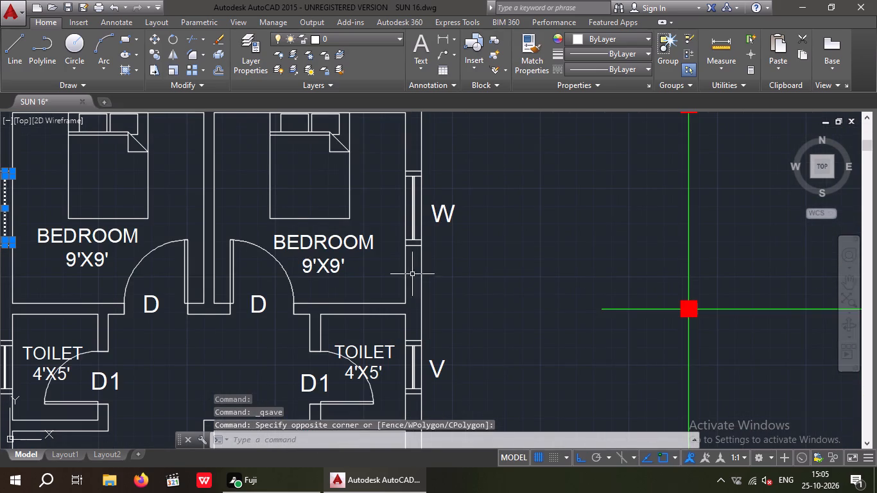
middle_drag(420, 222, 395, 255)
scroll(385, 246, up, 1)
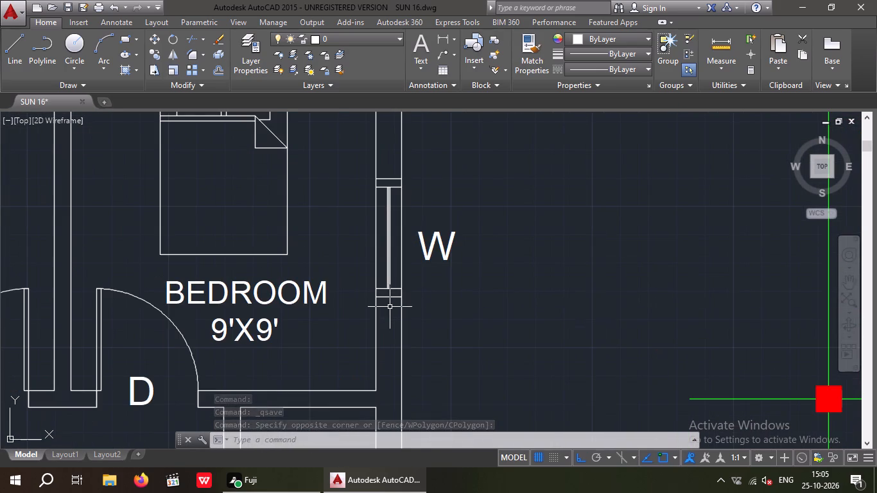
click(394, 303)
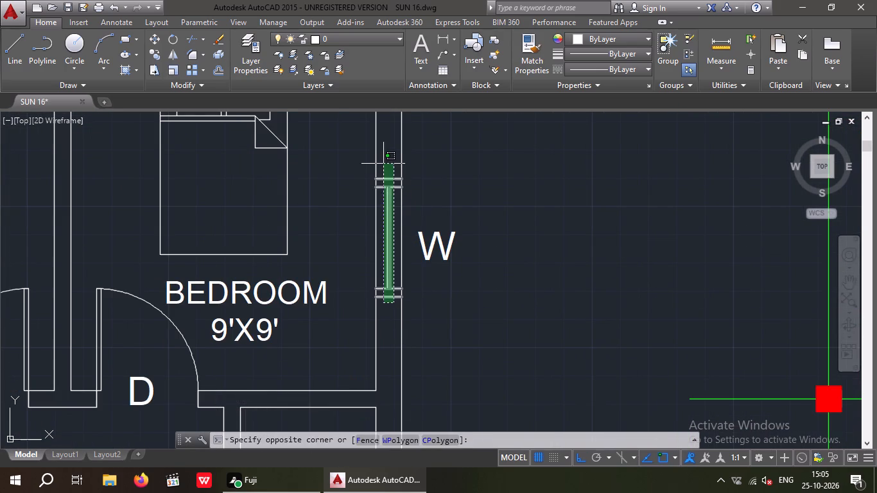
click(383, 164)
scroll(384, 165, down, 3)
scroll(393, 247, up, 3)
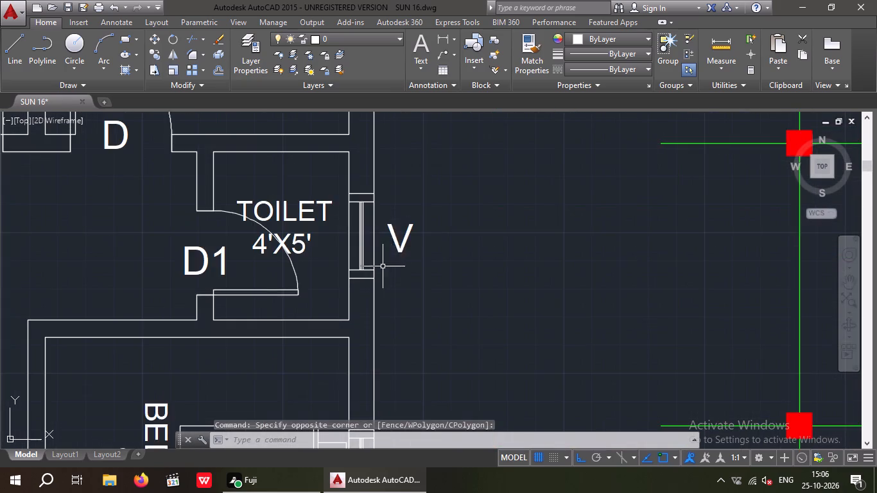
scroll(383, 264, down, 3)
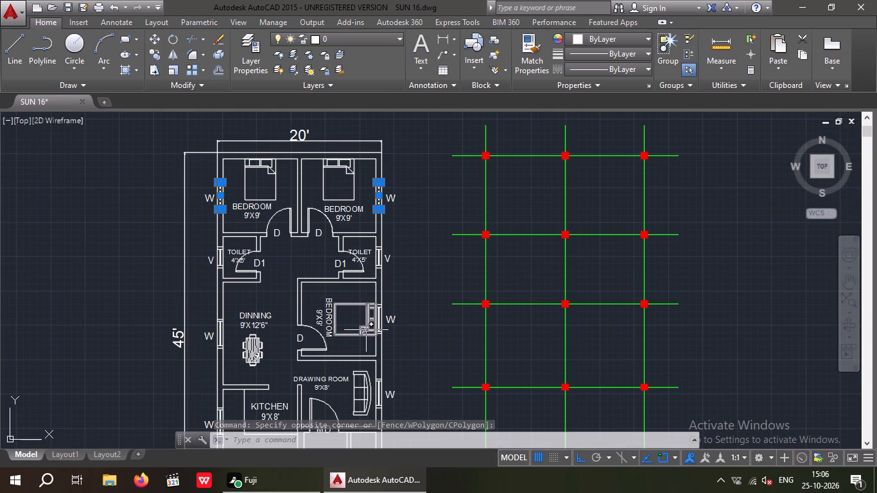
scroll(375, 329, up, 3)
click(391, 356)
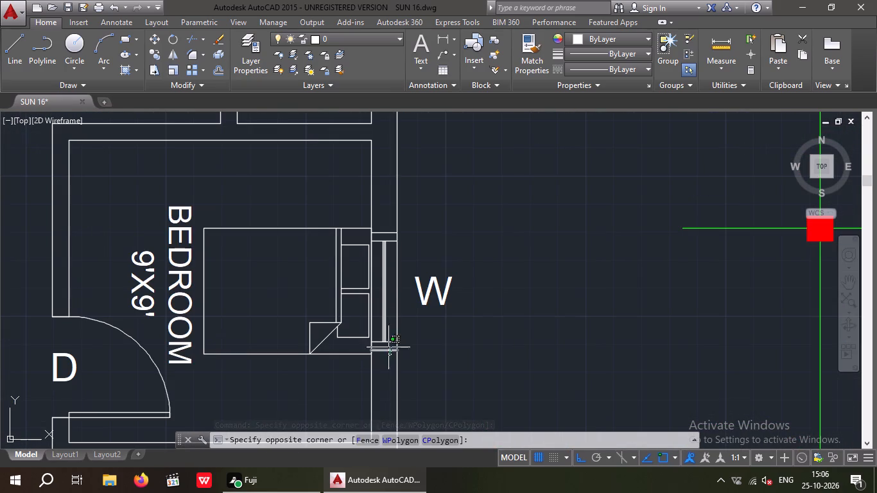
click(379, 218)
scroll(383, 221, down, 3)
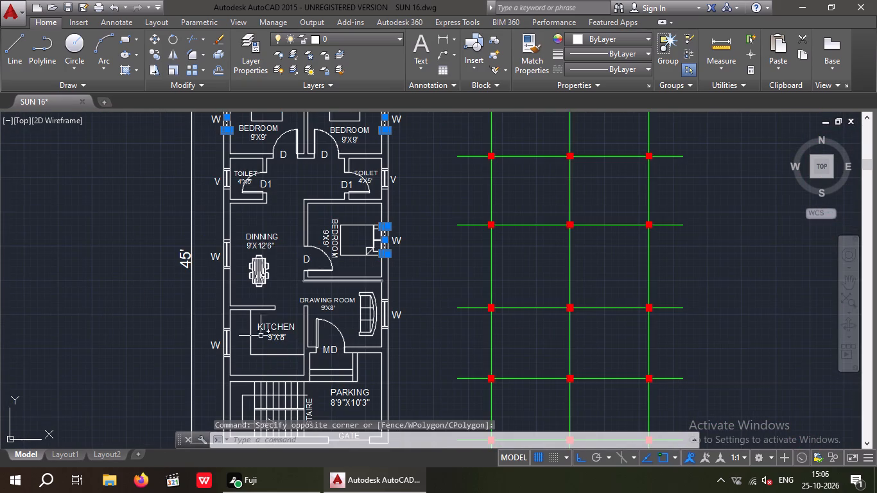
scroll(226, 250, up, 3)
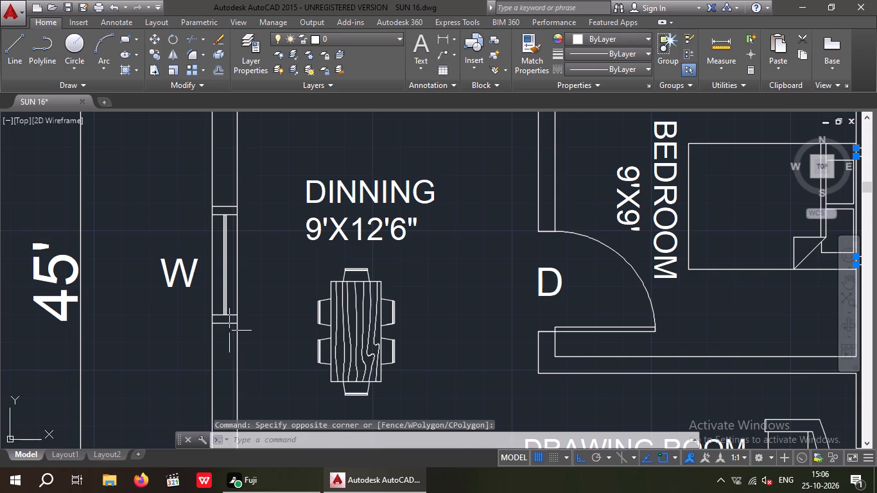
click(232, 329)
click(220, 198)
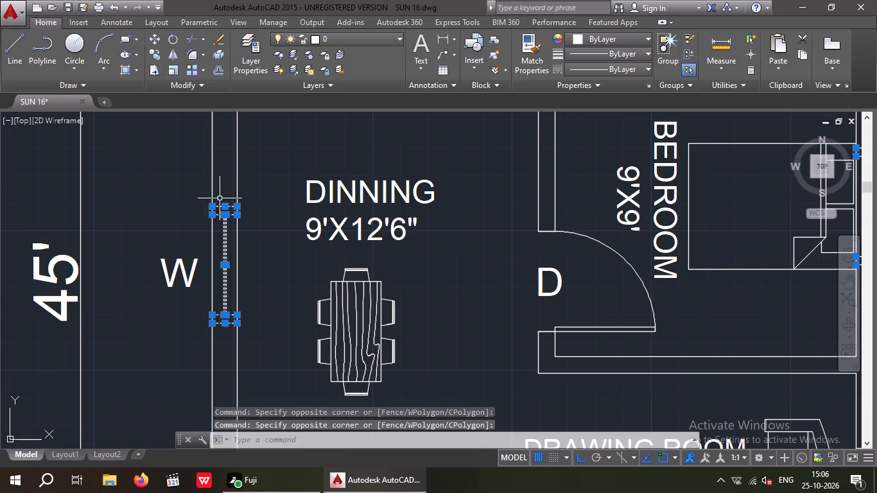
scroll(217, 197, down, 3)
scroll(474, 329, up, 2)
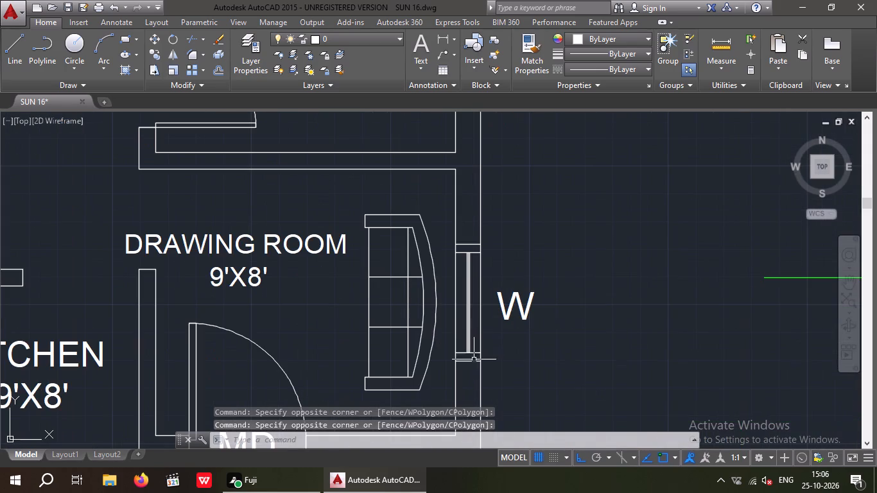
click(474, 368)
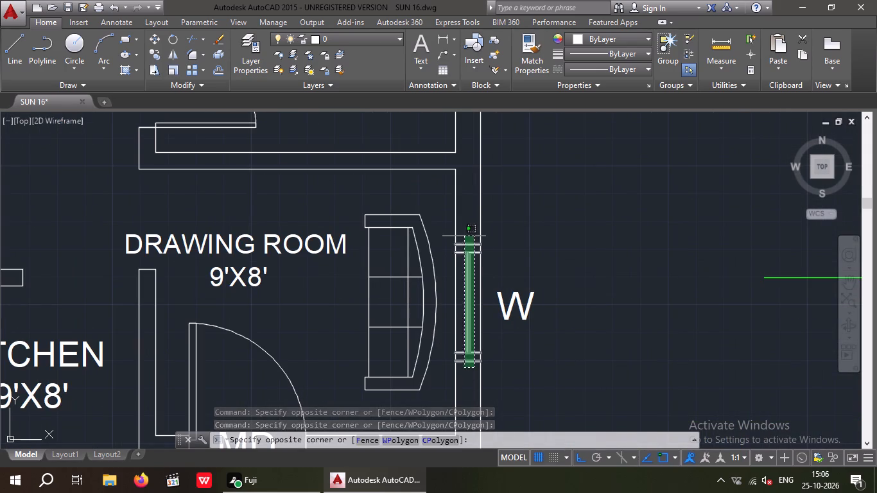
click(464, 233)
scroll(465, 226, down, 3)
scroll(311, 286, up, 3)
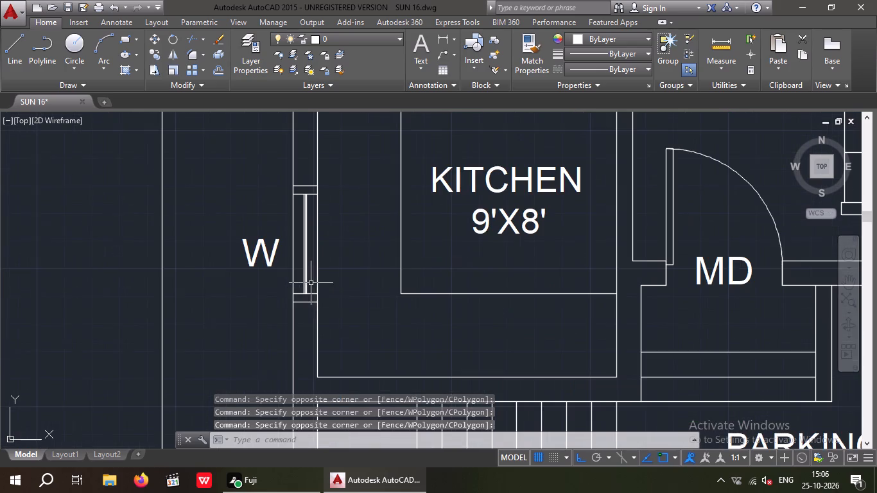
click(313, 309)
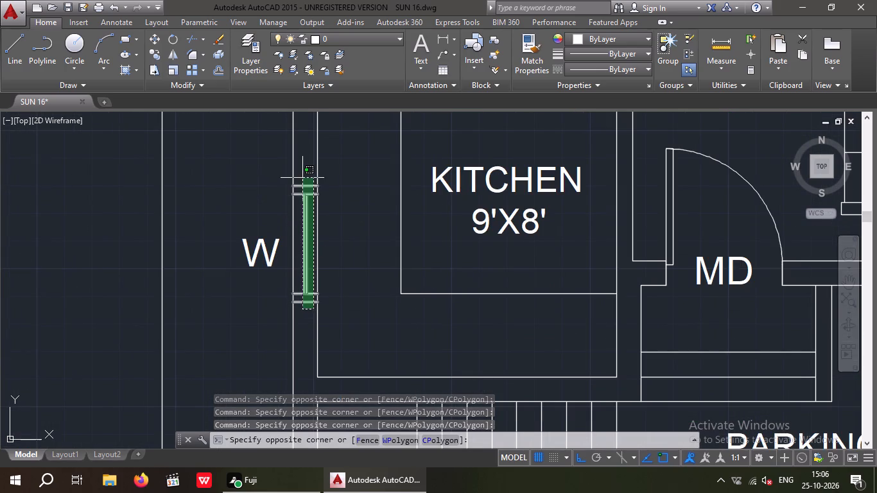
click(302, 178)
scroll(303, 185, down, 3)
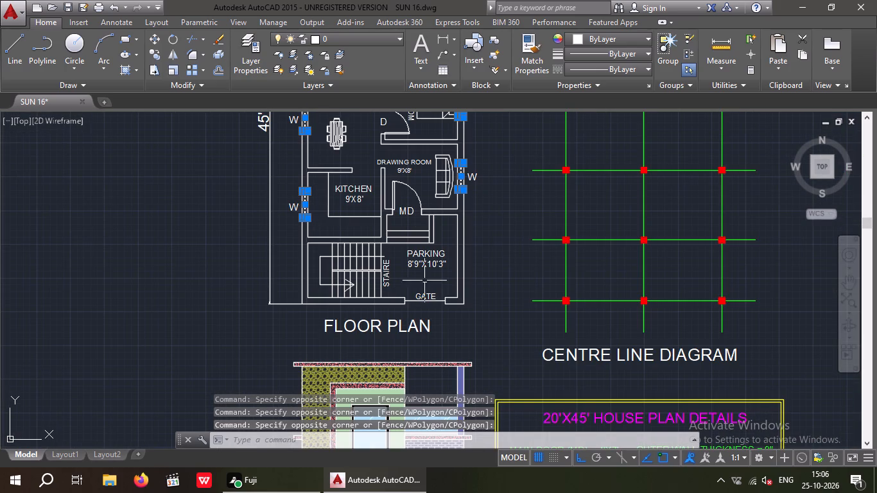
click(611, 36)
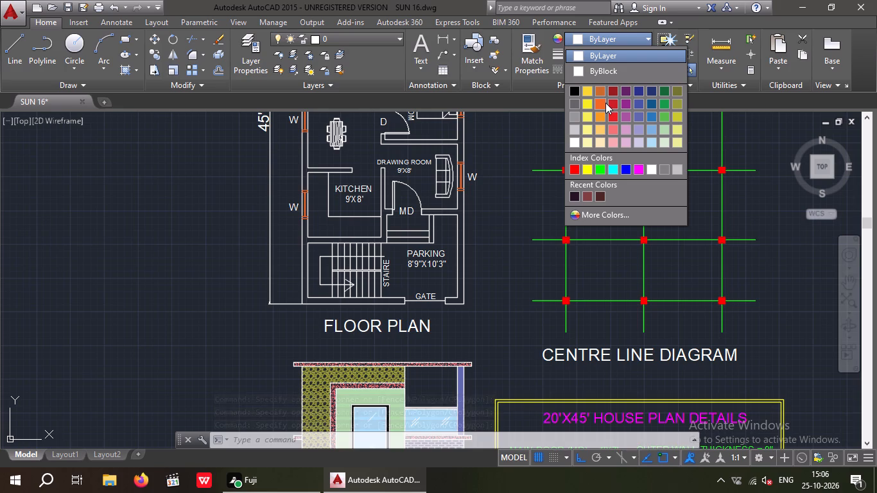
click(600, 104)
key(Escape)
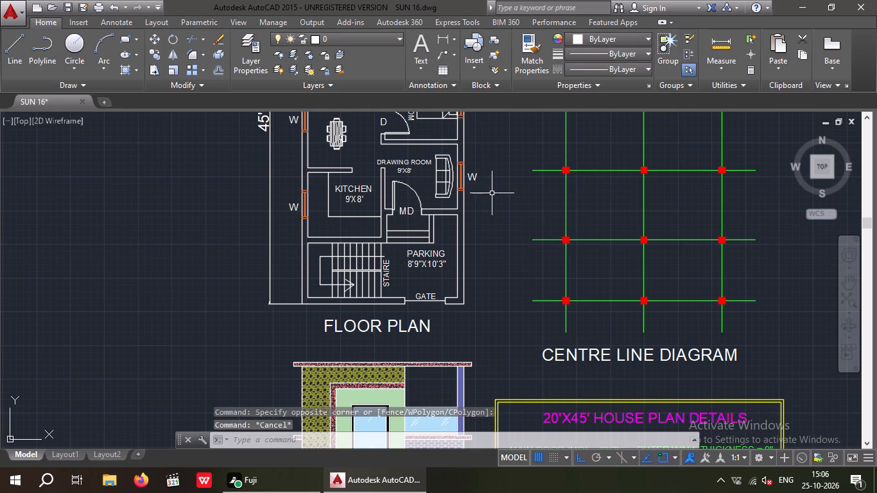
Colour the two V ventilators in the outer walls of the toilets a lighter orange than the windows.
middle_drag(493, 203, 489, 312)
scroll(481, 248, down, 1)
scroll(468, 177, up, 4)
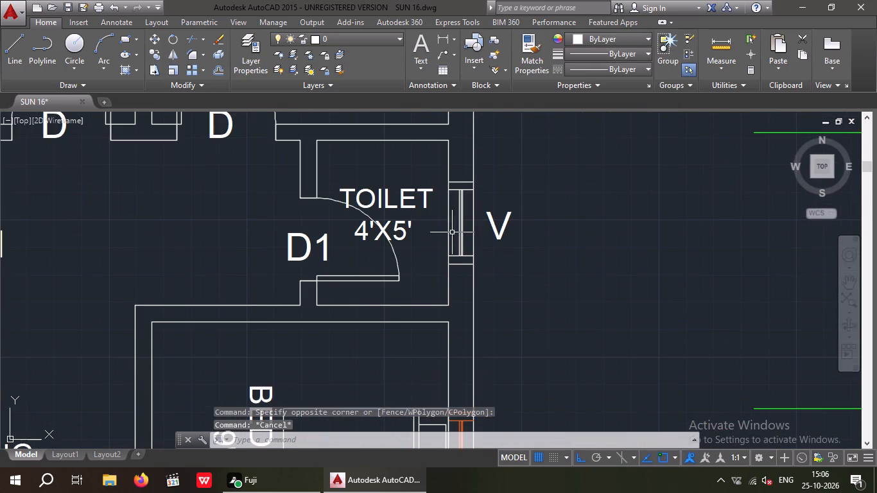
click(469, 268)
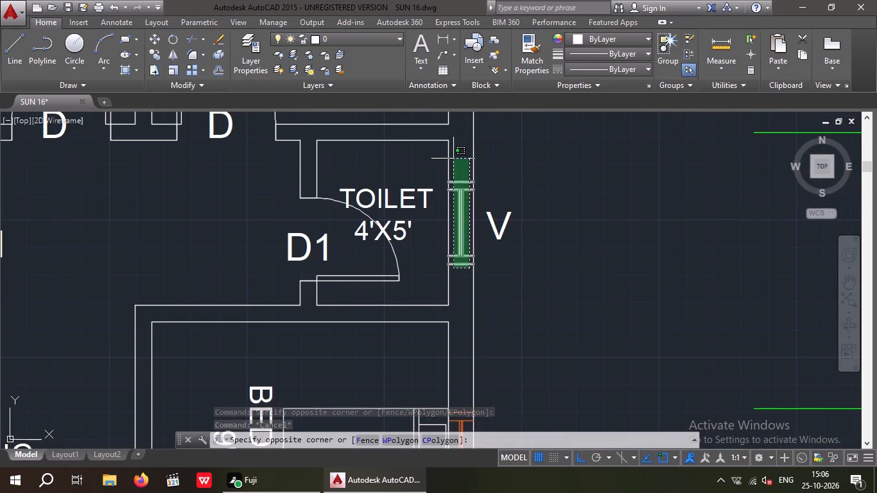
click(453, 164)
scroll(459, 167, down, 3)
scroll(316, 168, up, 4)
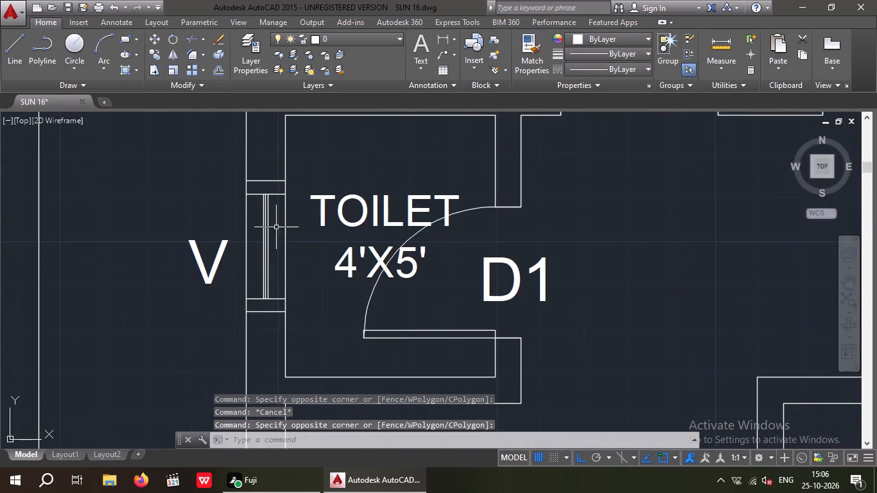
click(279, 322)
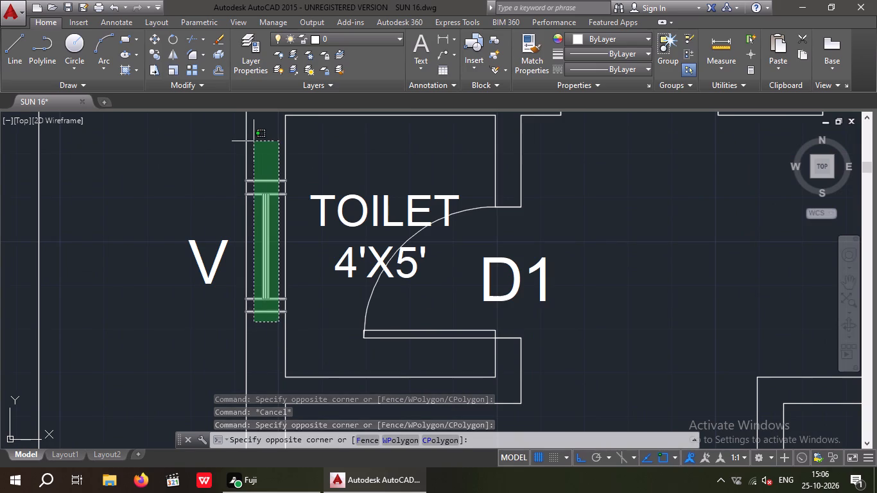
click(254, 147)
click(608, 40)
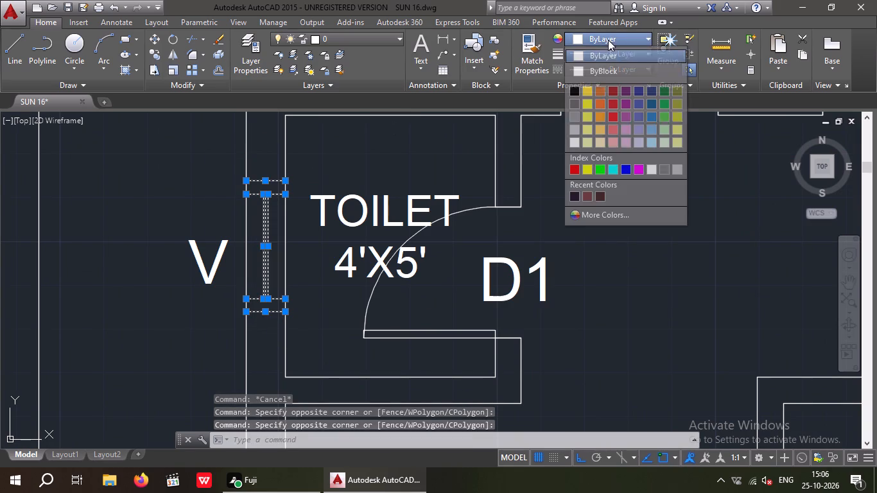
click(596, 115)
key(Escape)
Colour the six W window labels around the floor plan yellow.
scroll(537, 246, down, 3)
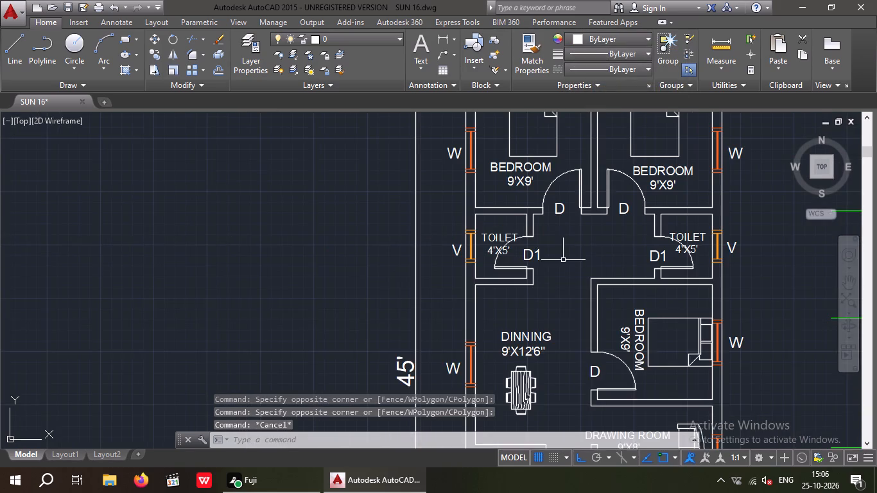
middle_drag(561, 256, 460, 261)
scroll(498, 238, down, 2)
scroll(533, 203, up, 3)
drag(643, 239, 641, 246)
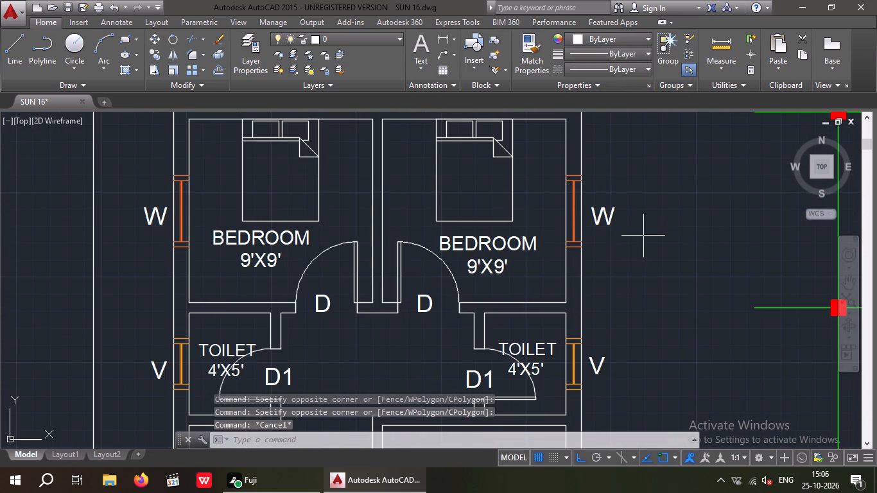
drag(641, 246, 603, 233)
click(595, 193)
scroll(144, 211, up, 2)
drag(174, 263, 135, 218)
click(120, 179)
scroll(127, 173, down, 5)
scroll(322, 308, up, 2)
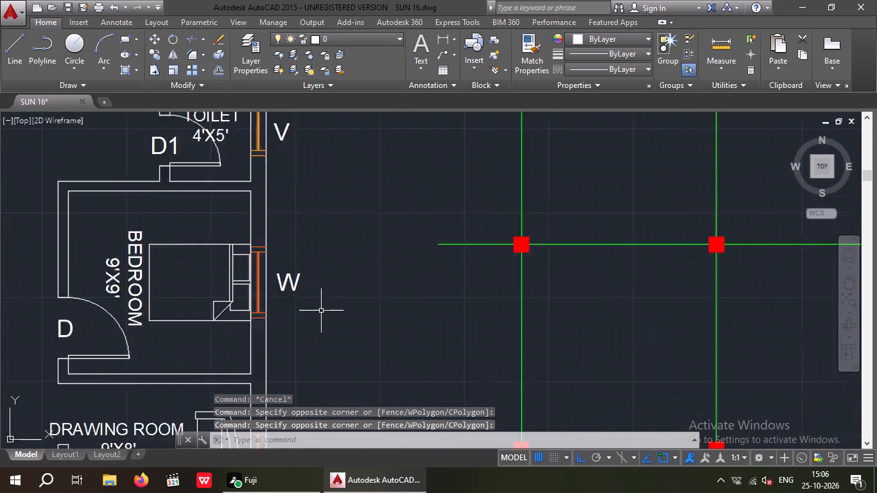
scroll(321, 311, up, 1)
drag(318, 302, 305, 313)
click(267, 225)
scroll(282, 206, down, 4)
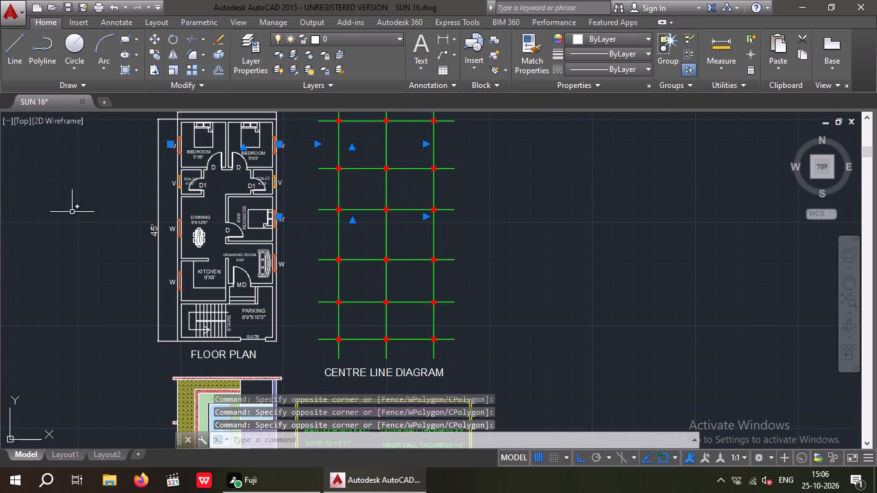
scroll(171, 219, up, 5)
drag(187, 344, 175, 354)
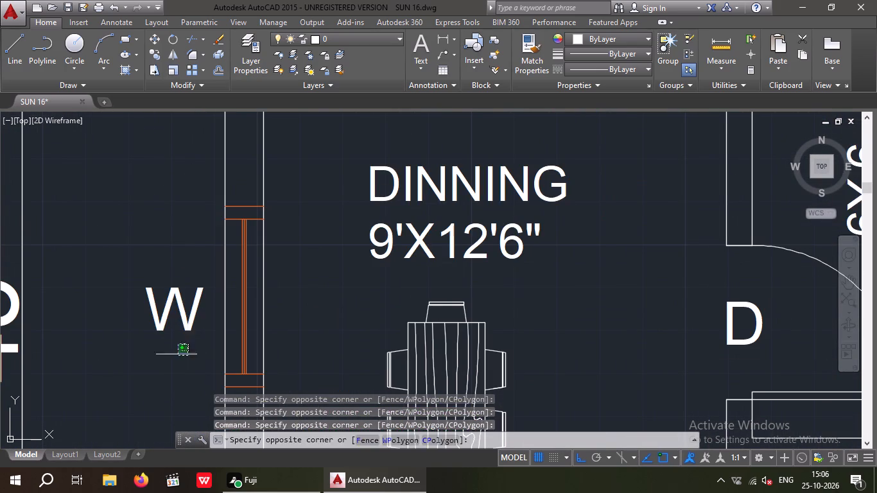
drag(175, 354, 159, 340)
drag(142, 237, 141, 243)
scroll(146, 197, down, 7)
middle_drag(173, 192, 195, 132)
scroll(196, 148, down, 2)
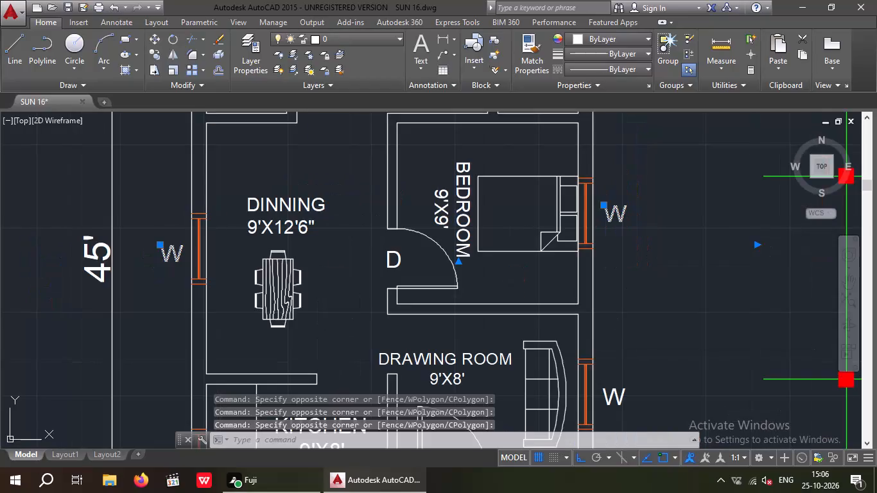
scroll(194, 223, up, 4)
drag(205, 188, 188, 189)
drag(164, 129, 164, 137)
scroll(164, 145, down, 2)
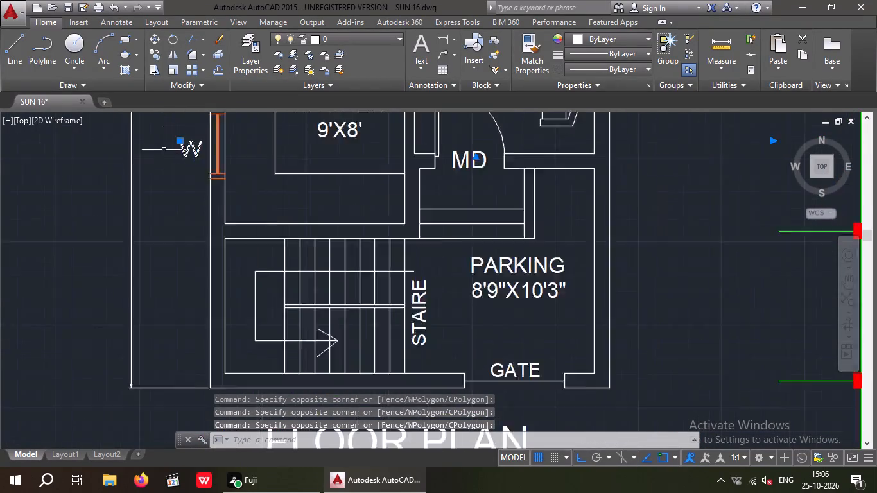
scroll(164, 150, down, 1)
middle_drag(357, 187, 341, 259)
scroll(334, 180, up, 2)
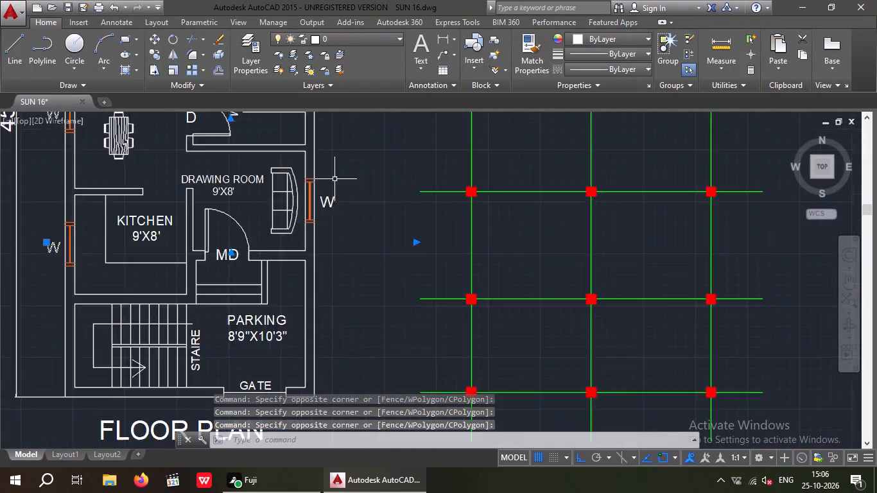
scroll(334, 179, up, 1)
drag(354, 193, 326, 254)
click(311, 257)
click(593, 36)
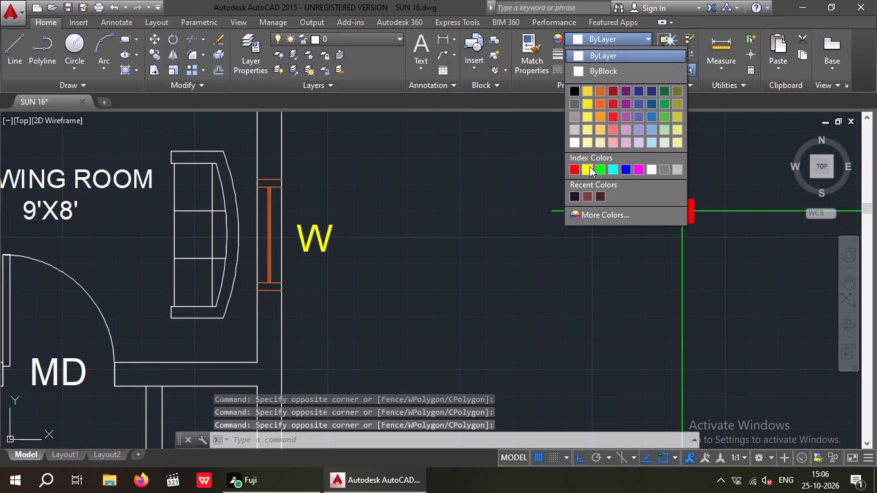
click(589, 166)
key(Escape)
Colour the two V ventilator labels beside the floor plan's toilets light yellow.
scroll(451, 177, down, 1)
middle_drag(440, 235, 469, 352)
scroll(461, 272, down, 3)
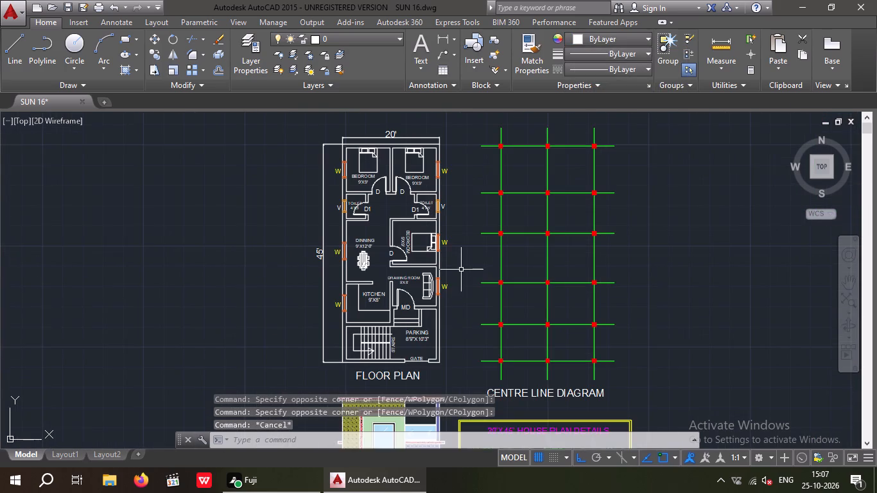
middle_drag(465, 273, 464, 307)
scroll(336, 241, up, 2)
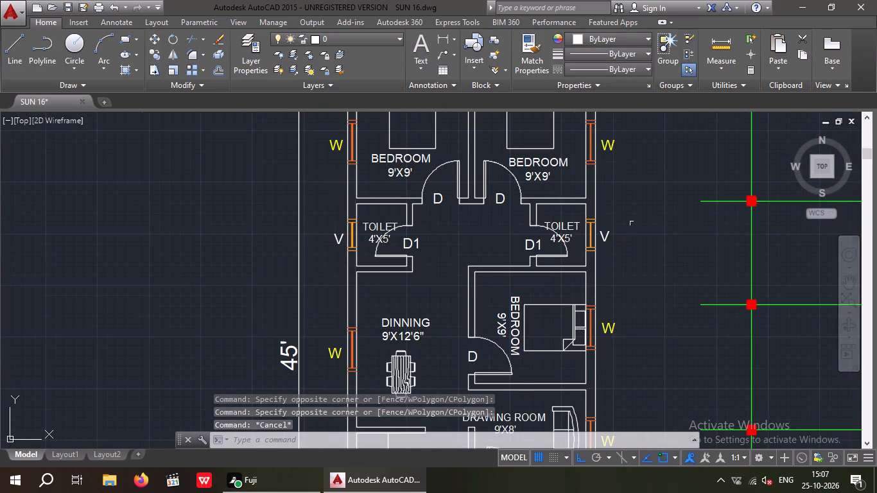
scroll(632, 222, down, 1)
scroll(614, 230, up, 2)
drag(635, 214, 602, 254)
click(602, 253)
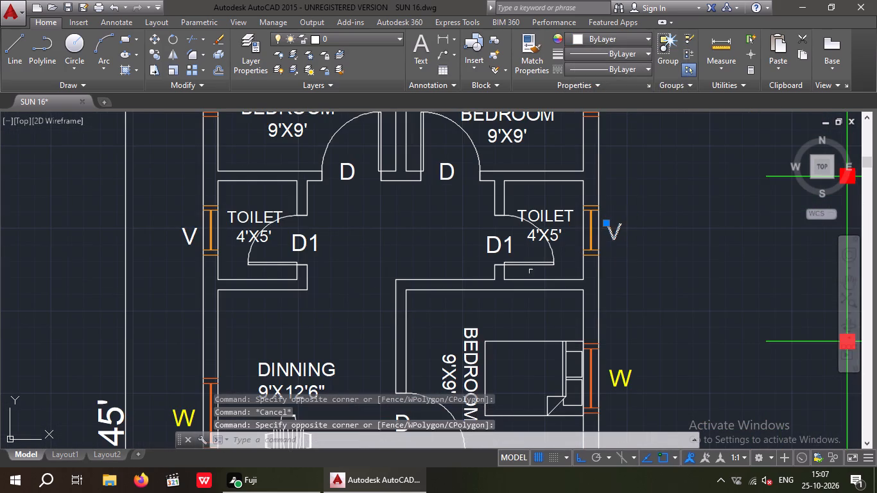
drag(185, 214, 176, 250)
click(175, 252)
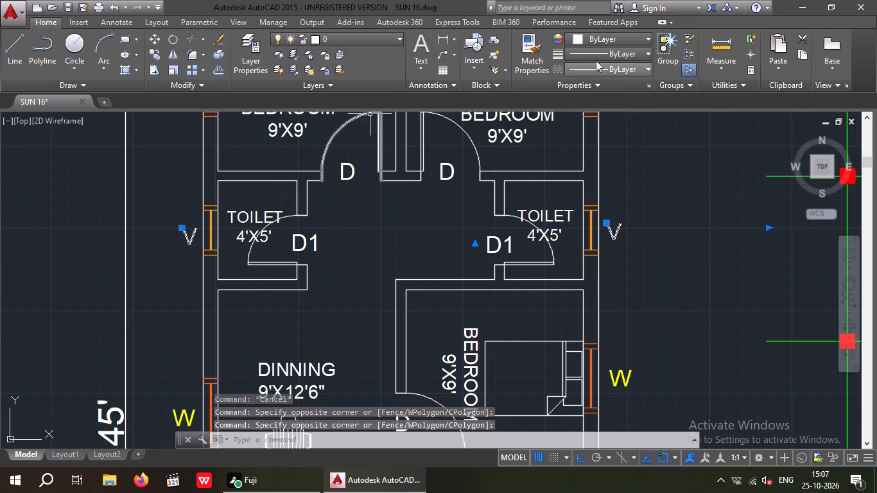
click(600, 43)
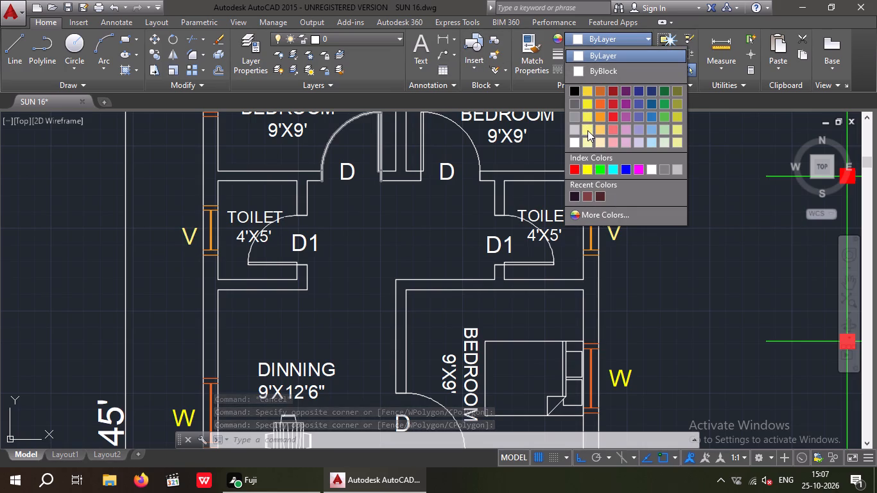
click(588, 129)
key(Escape)
scroll(568, 187, down, 2)
middle_drag(546, 198, 480, 200)
key(Escape)
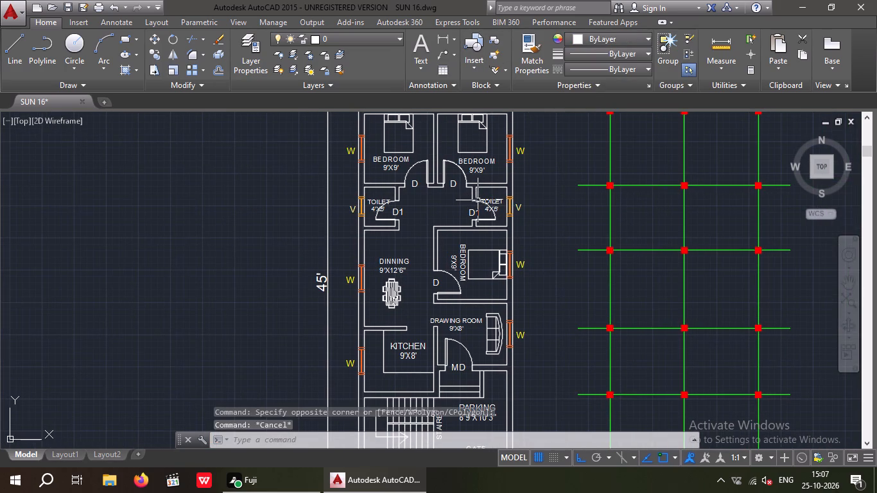
Colour the three D bedroom door labels and the MD main door label in the floor plan magenta.
middle_drag(512, 218, 426, 217)
middle_drag(423, 260, 383, 275)
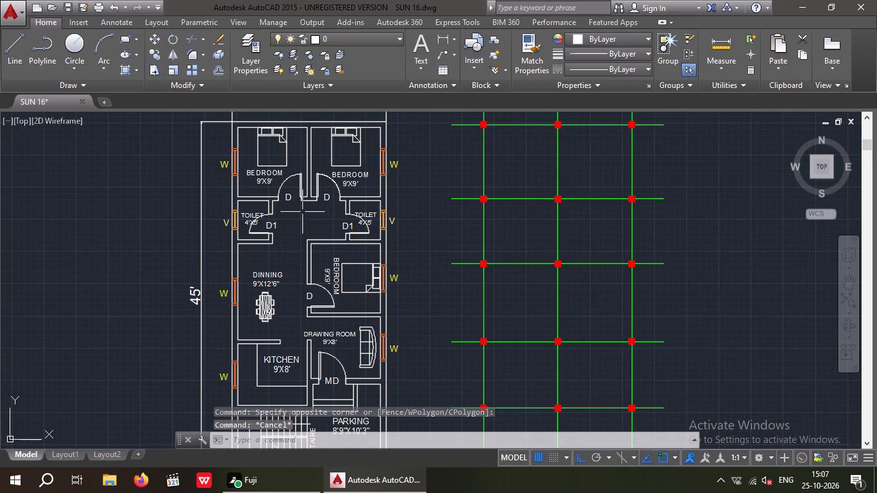
scroll(298, 195, up, 3)
drag(280, 249, 265, 232)
click(237, 185)
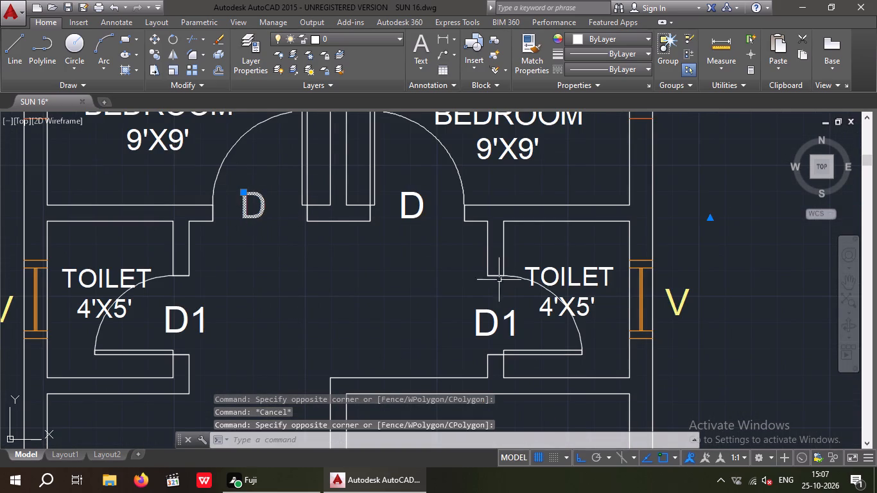
drag(436, 239, 414, 223)
click(405, 195)
scroll(415, 176, down, 4)
scroll(399, 313, up, 4)
drag(415, 186, 398, 188)
click(361, 150)
scroll(364, 151, down, 4)
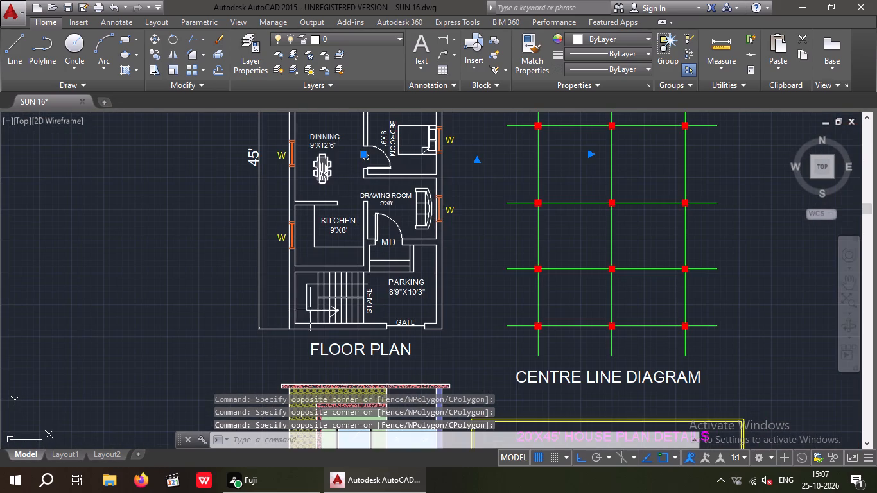
middle_drag(306, 321, 293, 363)
scroll(375, 279, up, 1)
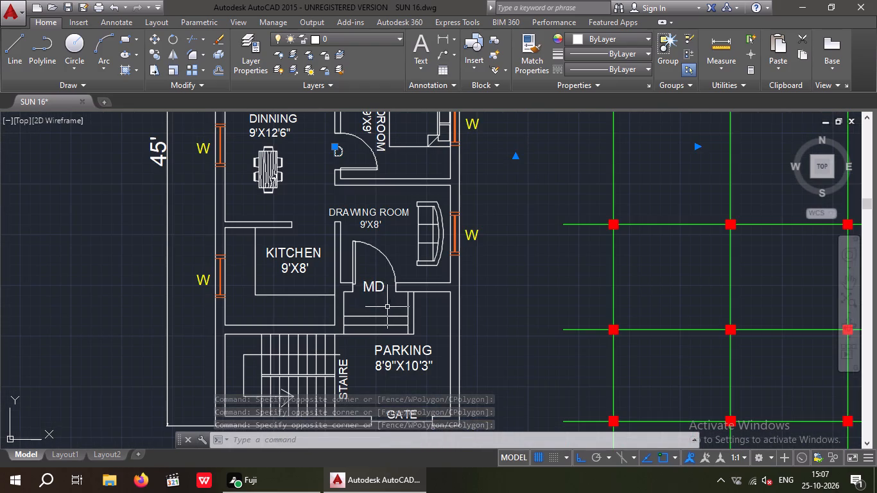
drag(383, 301, 377, 297)
click(361, 275)
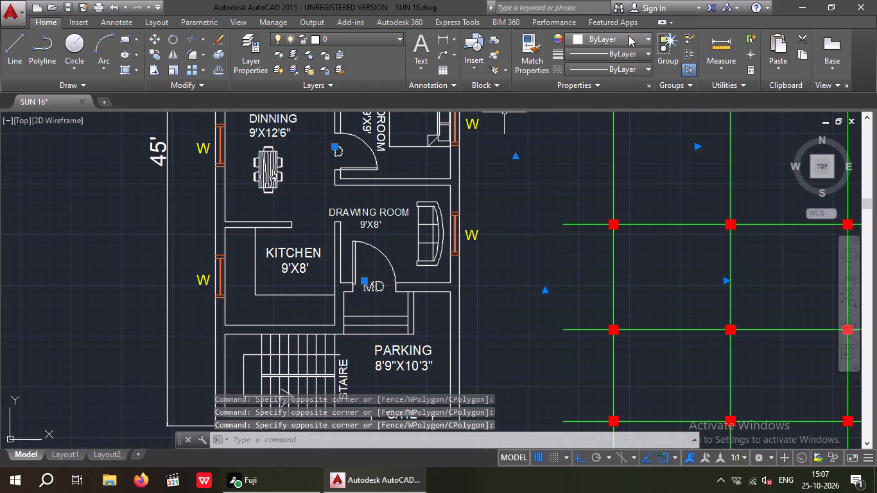
click(629, 35)
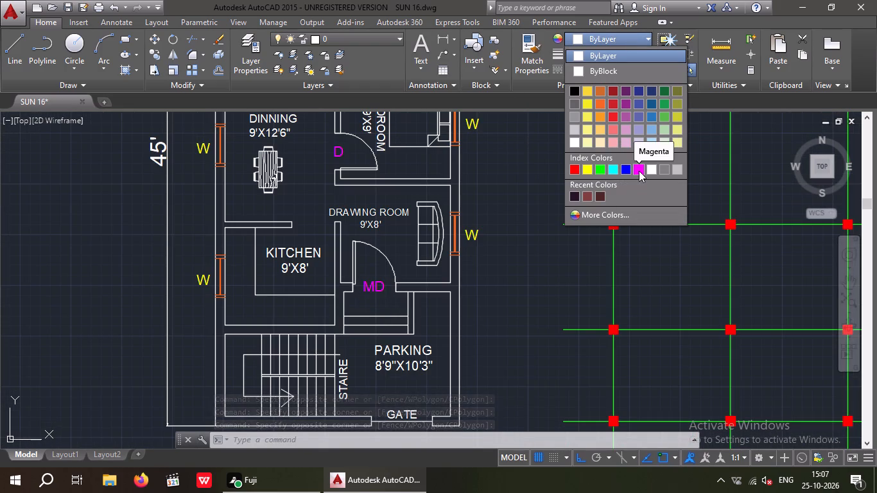
click(639, 171)
middle_drag(540, 236, 531, 344)
scroll(528, 316, down, 1)
key(Escape)
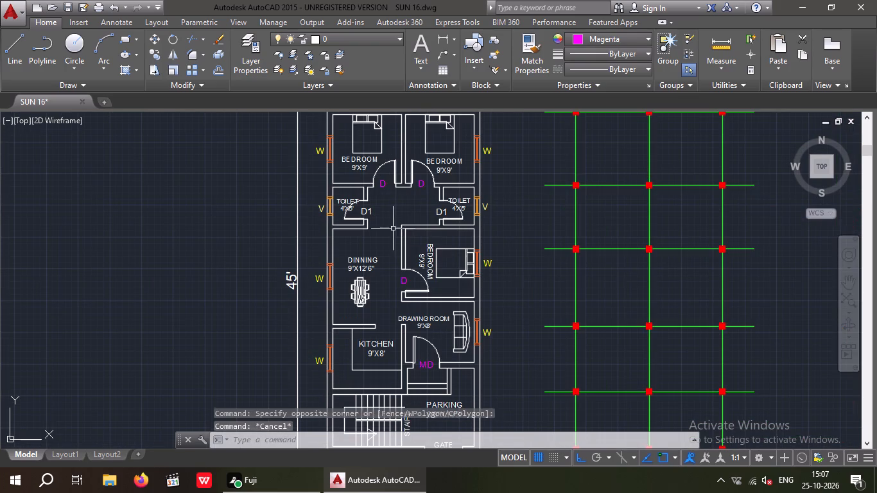
Colour the two D1 toilet door labels in the floor plan red.
scroll(372, 218, up, 4)
drag(380, 214, 374, 212)
click(336, 169)
scroll(351, 181, down, 4)
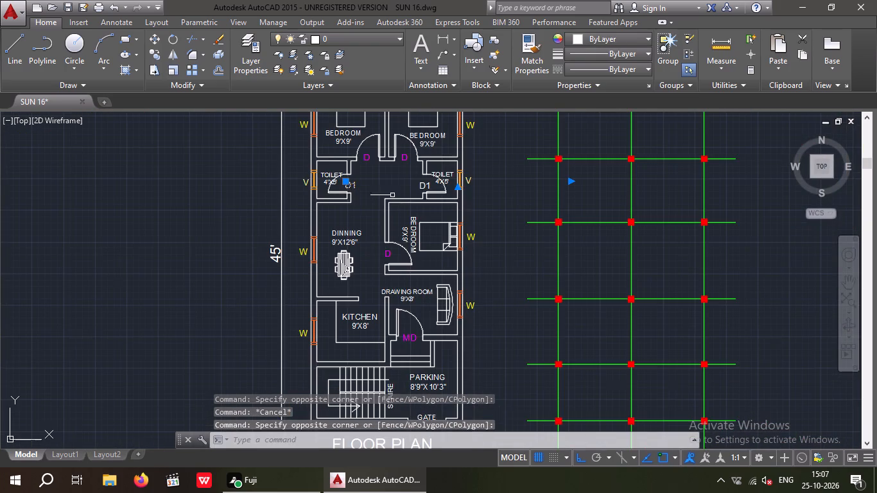
scroll(427, 183, up, 4)
drag(403, 205, 397, 203)
click(386, 189)
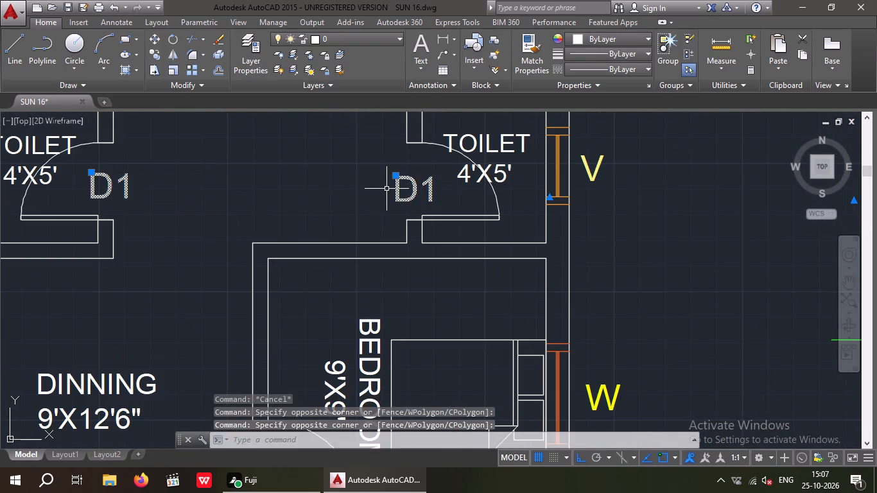
scroll(390, 189, down, 2)
click(594, 37)
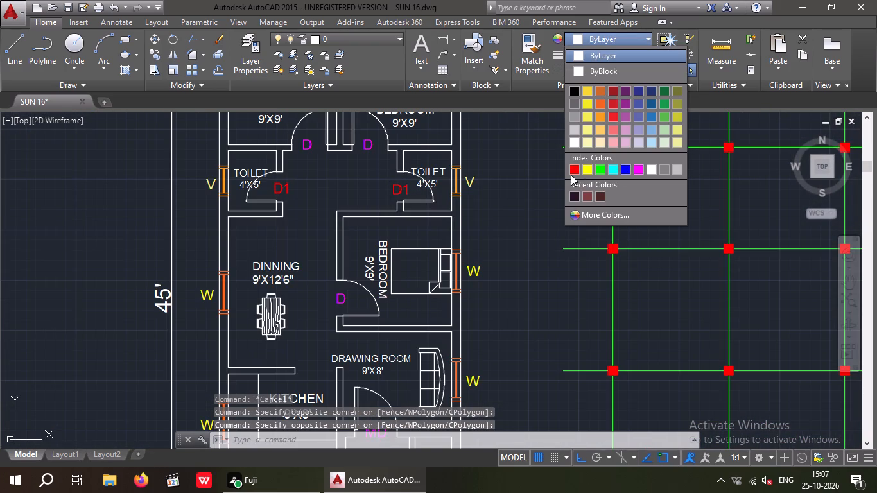
click(573, 170)
key(Escape)
scroll(491, 234, down, 2)
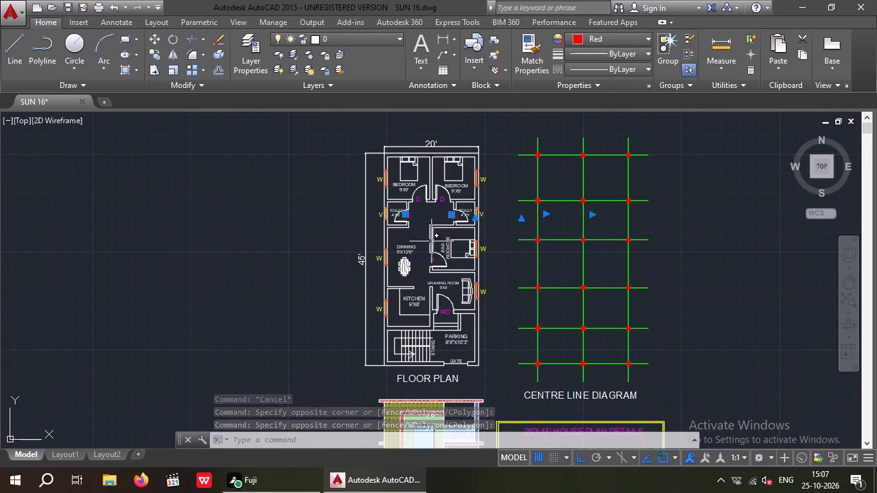
key(Escape)
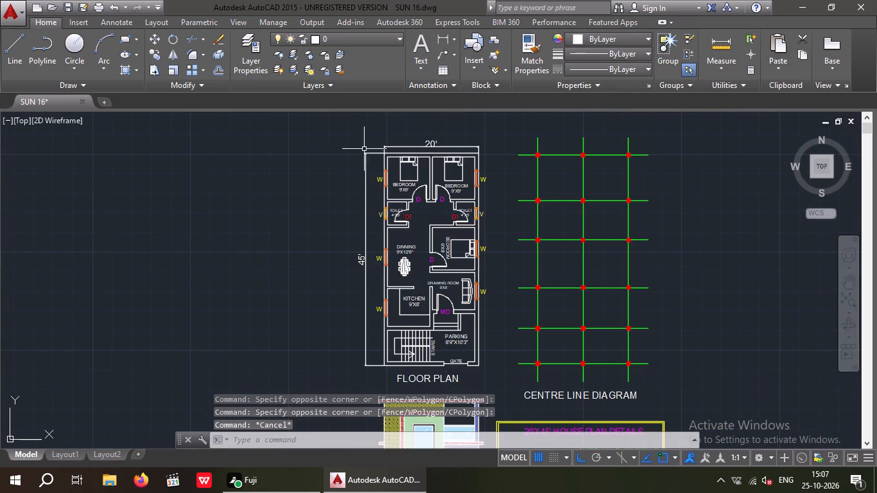
Select the floor plan's outer wall outline, the inner wall lines of the two upper bedrooms and the partition between them.
scroll(379, 227, down, 4)
middle_drag(289, 245, 310, 247)
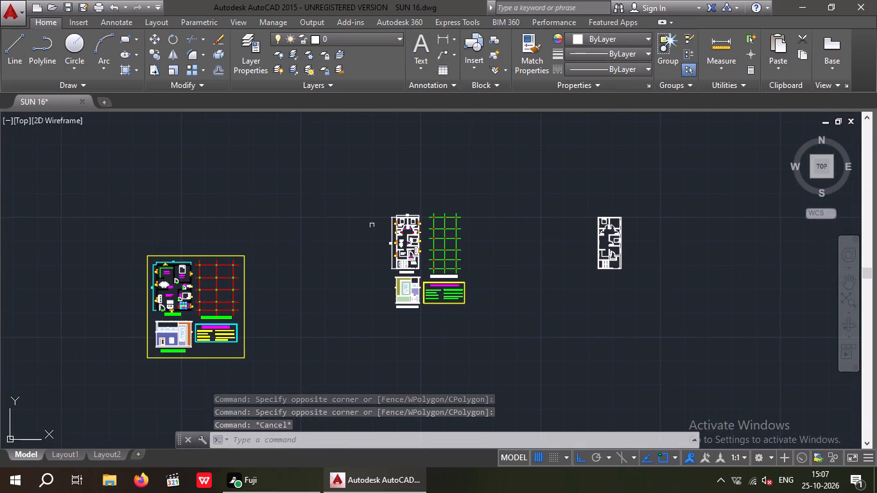
scroll(413, 224, up, 5)
middle_drag(340, 193, 377, 298)
scroll(361, 296, up, 1)
scroll(279, 254, up, 3)
drag(290, 259, 281, 244)
drag(260, 148, 257, 162)
drag(260, 268, 163, 285)
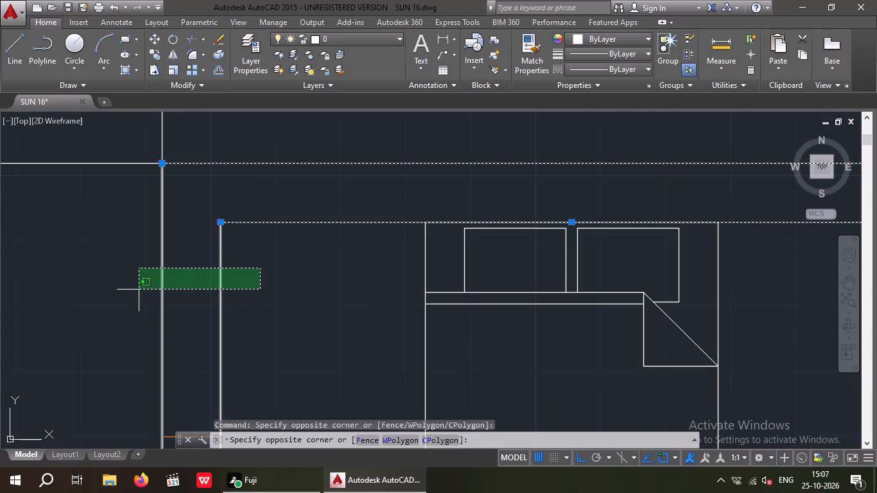
drag(135, 295, 144, 289)
scroll(173, 217, down, 3)
scroll(527, 230, up, 1)
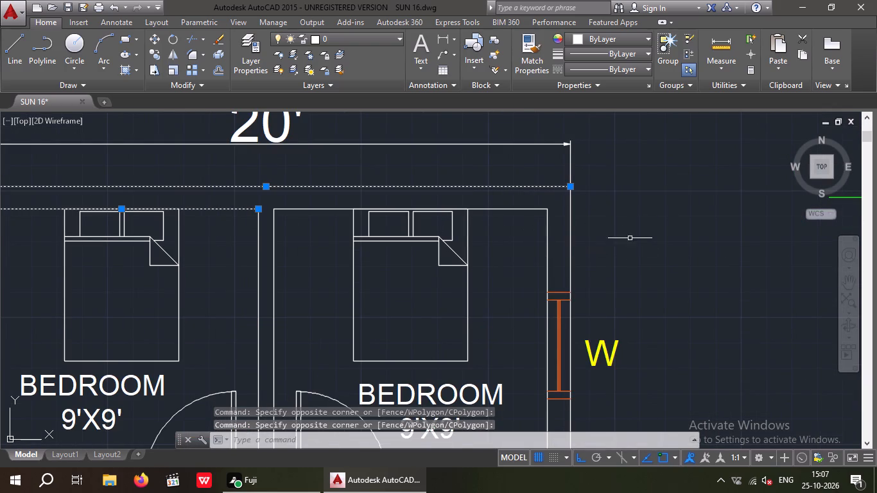
drag(623, 224, 555, 246)
click(516, 202)
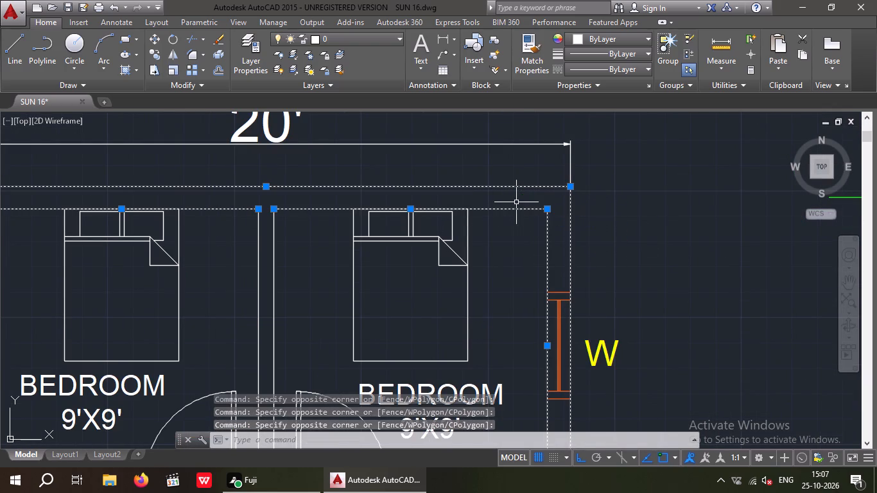
drag(310, 235, 216, 263)
drag(210, 263, 220, 263)
Add the wall lines between the upper-left bedroom and its toilet, including the short wall beside the toilet door, to the selection.
scroll(259, 226, down, 3)
middle_drag(259, 245, 284, 230)
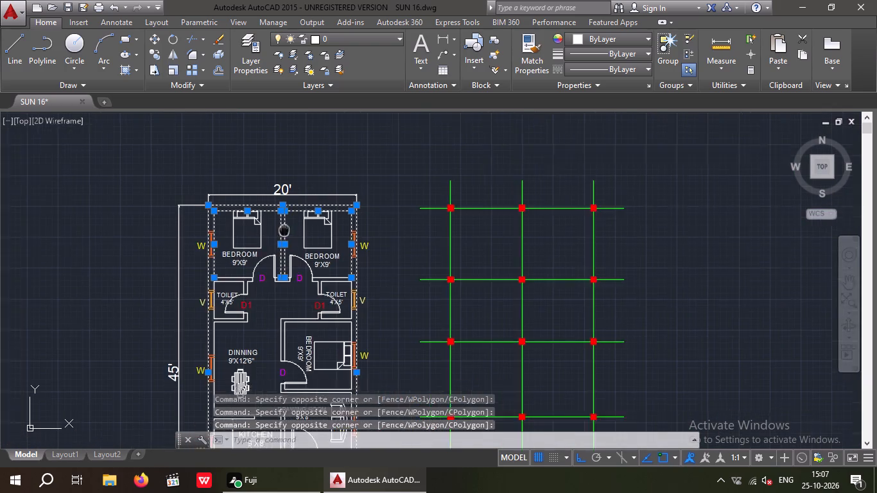
middle_drag(284, 230, 300, 214)
scroll(251, 252, up, 4)
drag(195, 331, 182, 323)
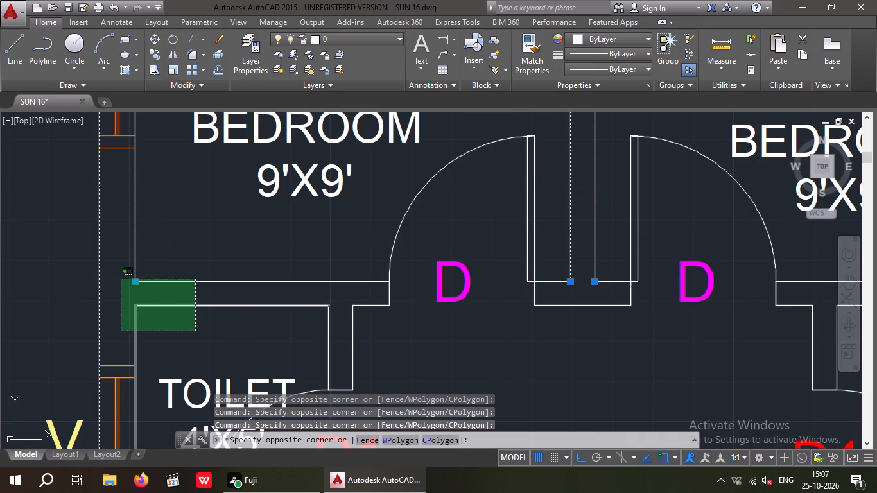
click(125, 264)
drag(395, 331, 371, 332)
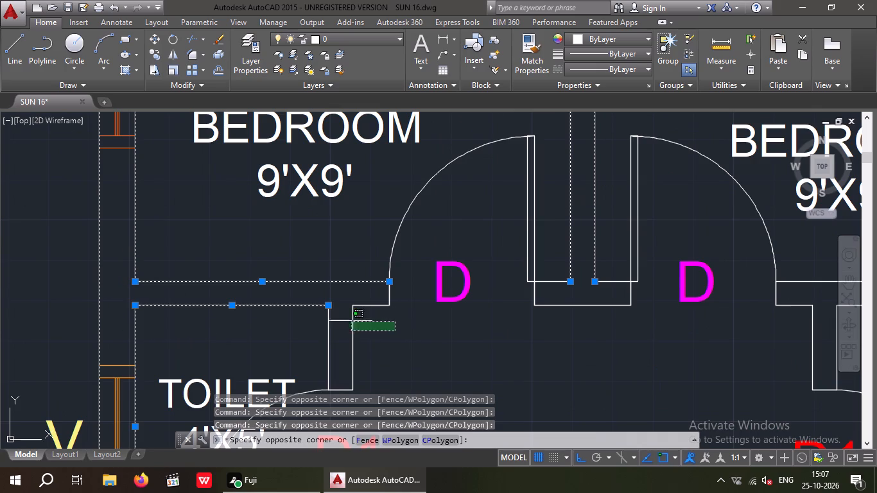
click(331, 309)
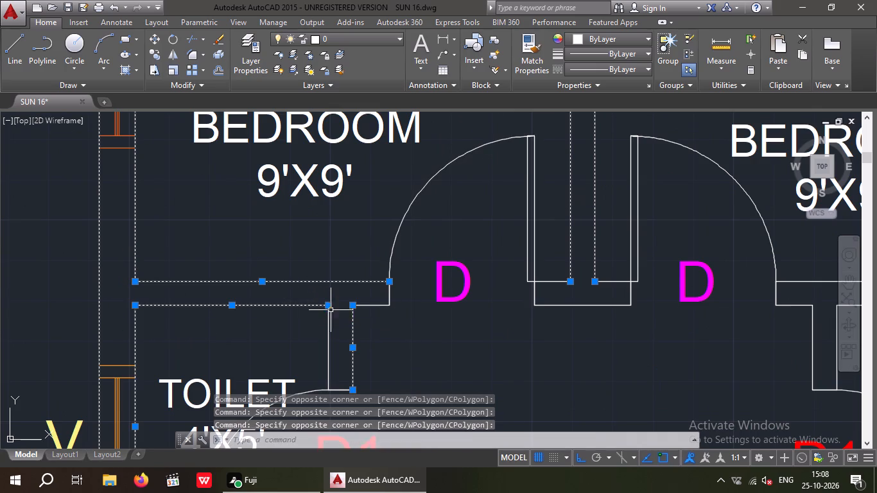
drag(387, 321, 378, 324)
click(369, 300)
drag(344, 316, 321, 336)
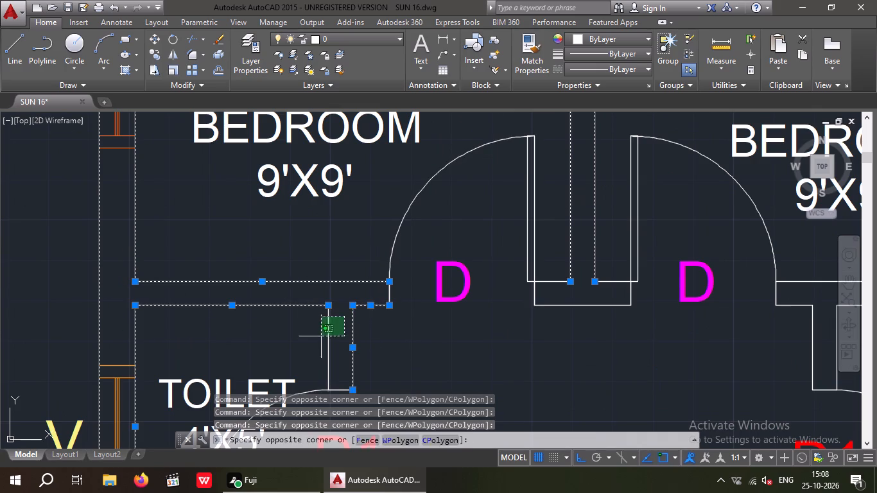
drag(321, 336, 319, 337)
drag(315, 340, 321, 337)
Add the partition end between the two bedroom doors and the wall lines between the upper-right bedroom and toilet to the selection.
scroll(329, 302, down, 2)
scroll(420, 298, up, 3)
drag(438, 352, 430, 341)
click(403, 255)
drag(494, 354, 486, 325)
click(476, 265)
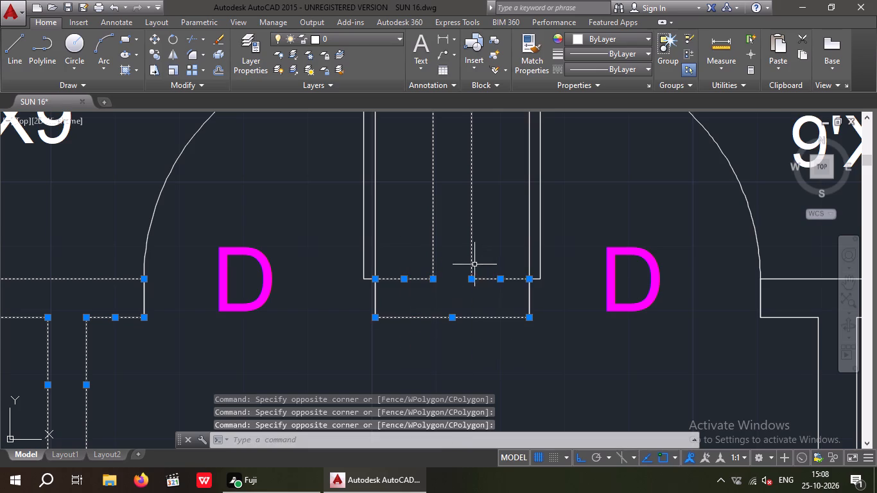
scroll(465, 223, down, 3)
scroll(599, 265, up, 2)
drag(595, 279, 589, 257)
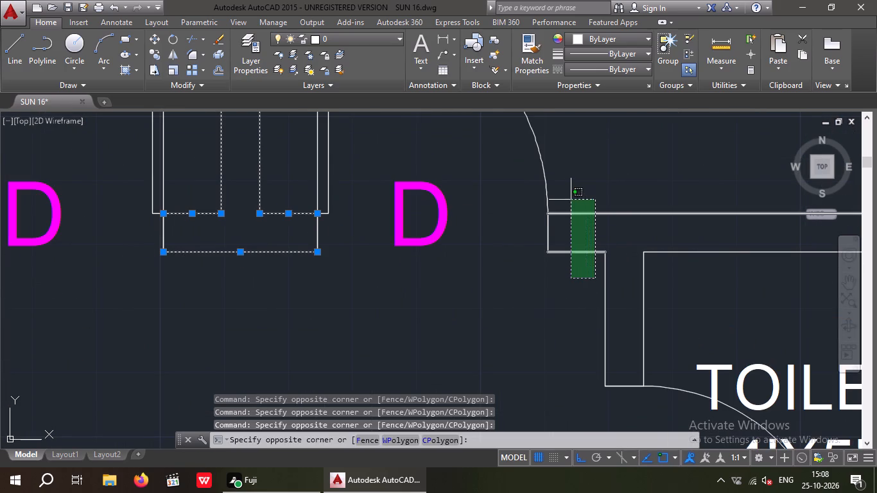
click(571, 200)
drag(743, 286, 577, 324)
drag(509, 336, 521, 332)
drag(718, 289, 718, 291)
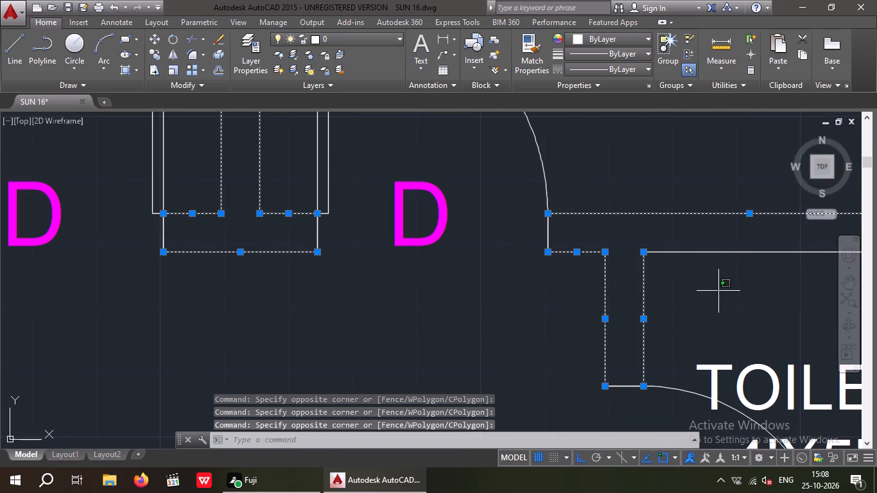
drag(718, 291, 692, 281)
click(662, 241)
Add the right toilet's inner side wall line, the short wall beside its door, and the wall lines between it and the lower bedroom to the selection.
scroll(637, 247, down, 3)
middle_drag(594, 272, 362, 273)
scroll(398, 259, down, 1)
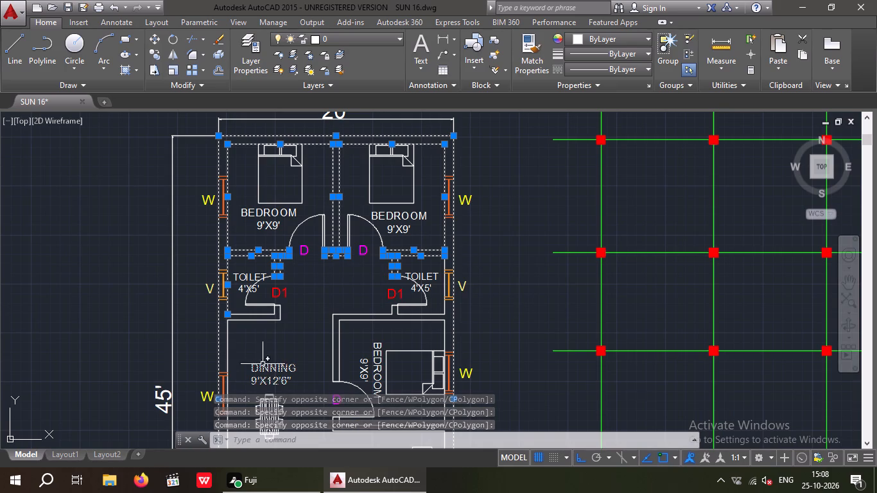
scroll(434, 298, up, 3)
drag(496, 346, 436, 363)
click(438, 362)
scroll(280, 354, up, 1)
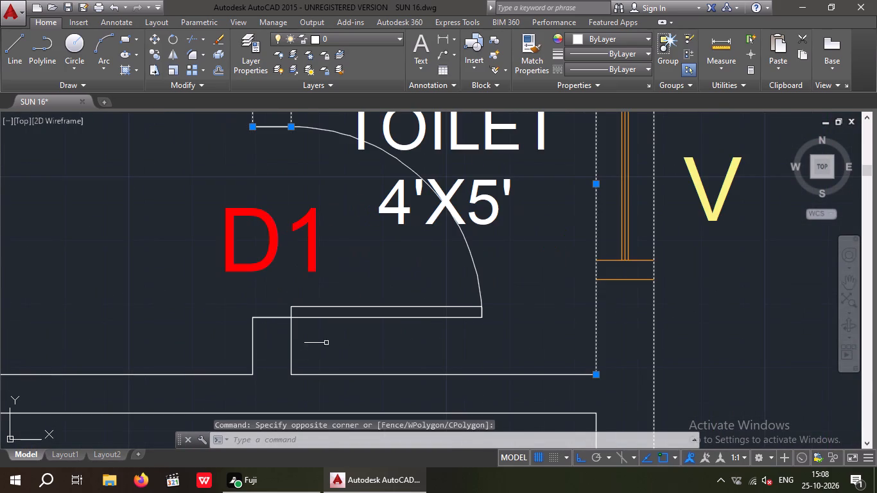
drag(326, 343, 254, 356)
click(217, 351)
scroll(228, 334, down, 2)
click(339, 374)
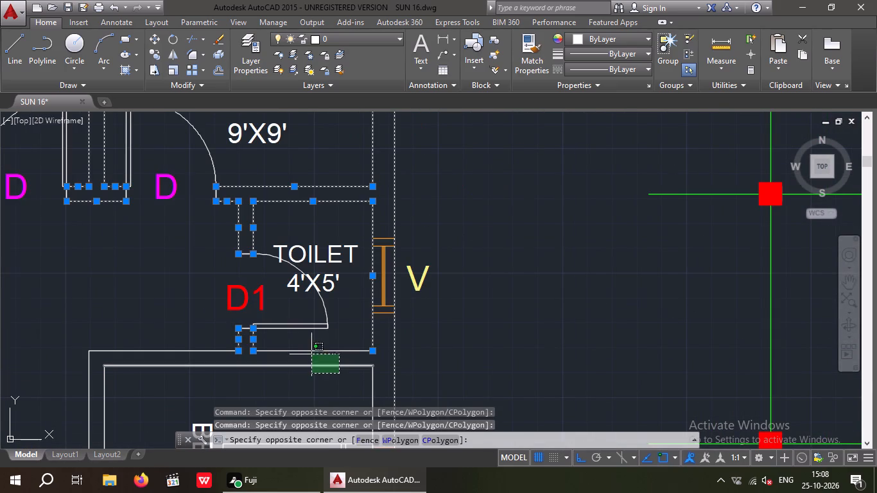
click(310, 341)
drag(185, 381, 170, 375)
click(143, 333)
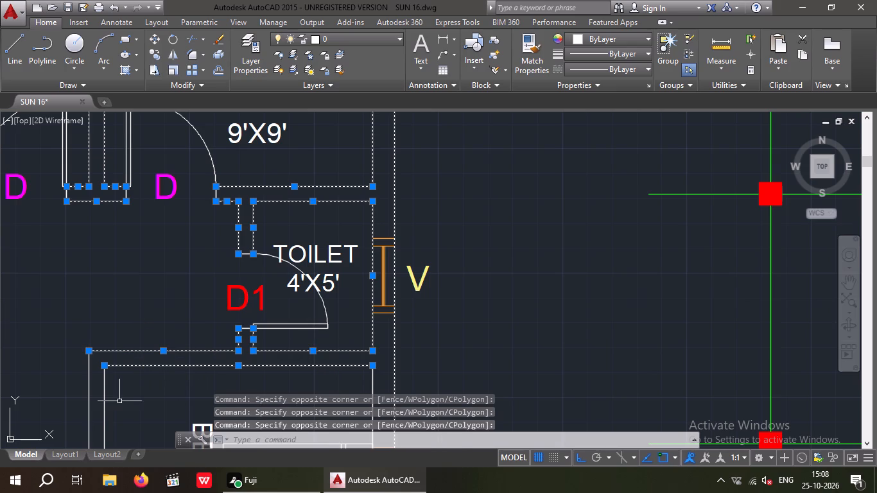
Add the lower bedroom's partition lines facing the dining area and its inner line along the outer wall to the selection.
drag(141, 359, 101, 387)
click(77, 391)
scroll(89, 303, down, 3)
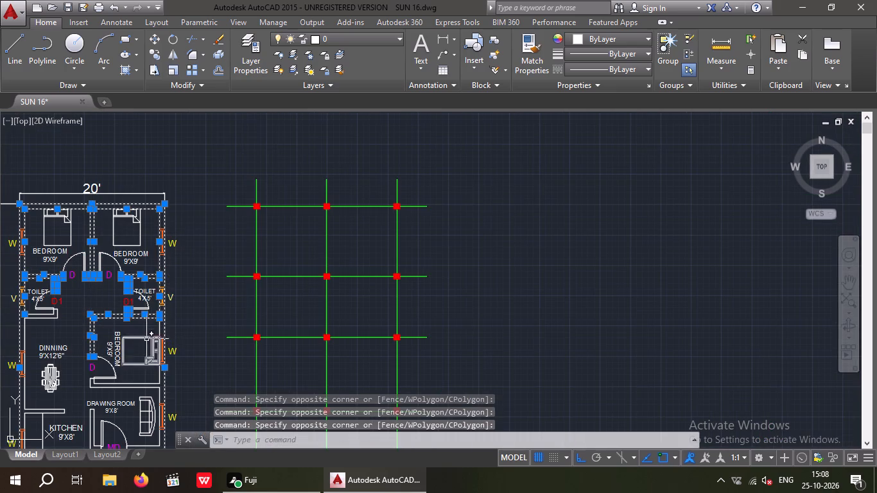
scroll(147, 335, up, 4)
drag(297, 281, 199, 302)
click(141, 307)
Add the wall lines between the lower bedroom and drawing room, the short wall beside the door, and the drawing room's inner side line to the selection.
scroll(223, 264, down, 3)
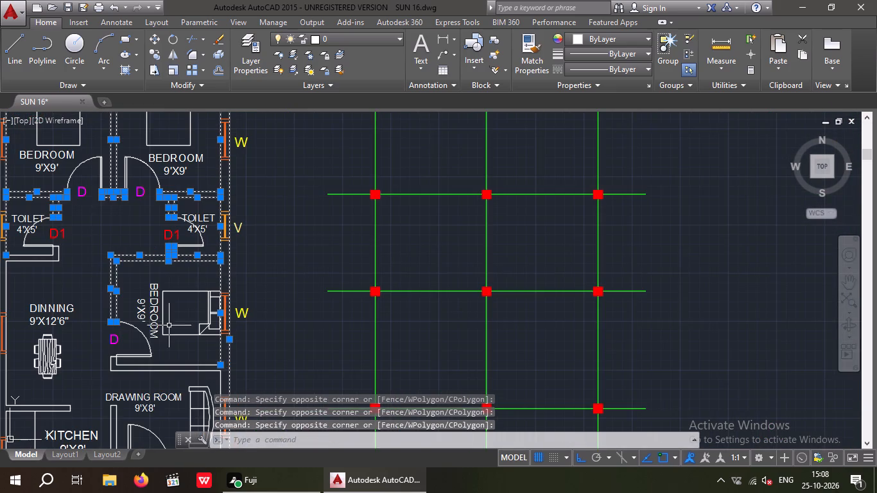
scroll(108, 375, up, 3)
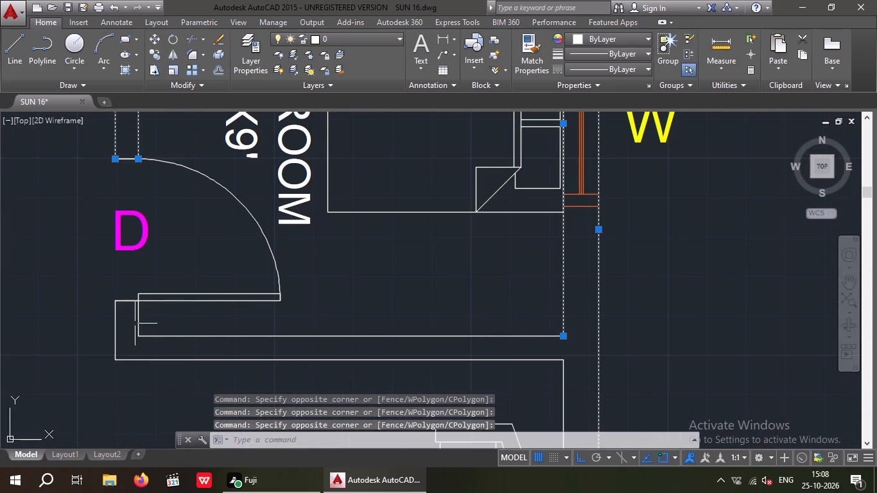
scroll(136, 333, up, 3)
drag(179, 286, 31, 305)
click(0, 304)
scroll(42, 288, down, 2)
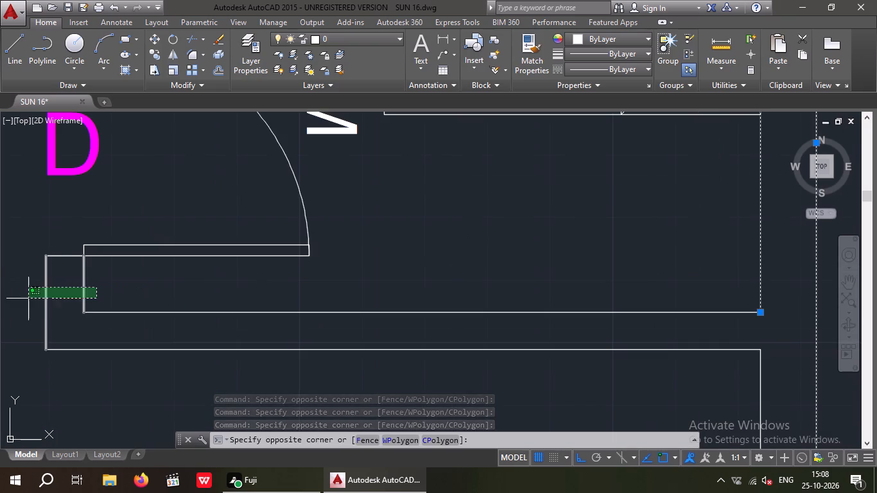
click(28, 298)
click(135, 370)
click(113, 312)
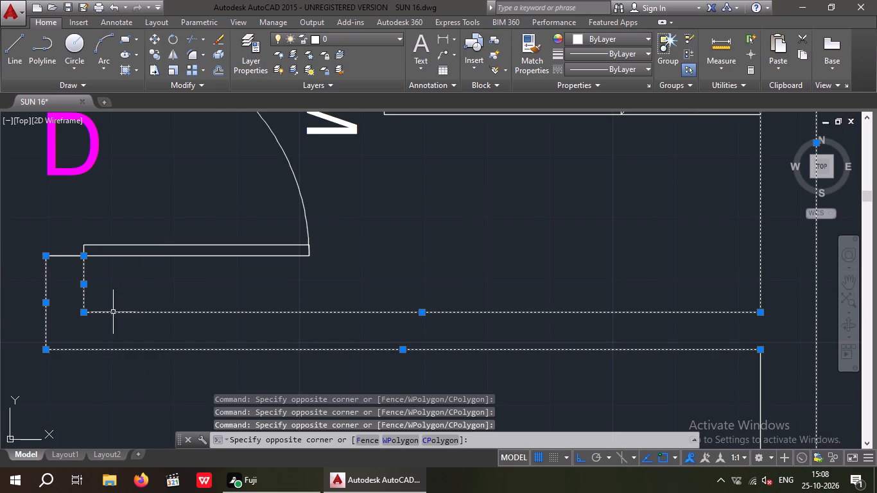
scroll(135, 303, down, 3)
middle_drag(396, 356, 396, 318)
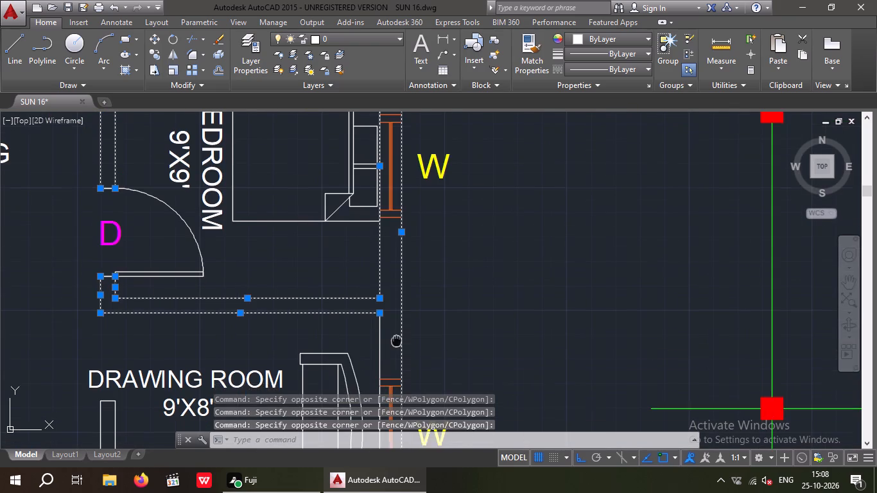
middle_drag(396, 318, 396, 282)
drag(413, 259, 356, 295)
click(360, 291)
Add the wall lines between the left toilet and dining area, the short wall beside the toilet door, and the dining area's inner side line to the selection.
scroll(383, 253, down, 4)
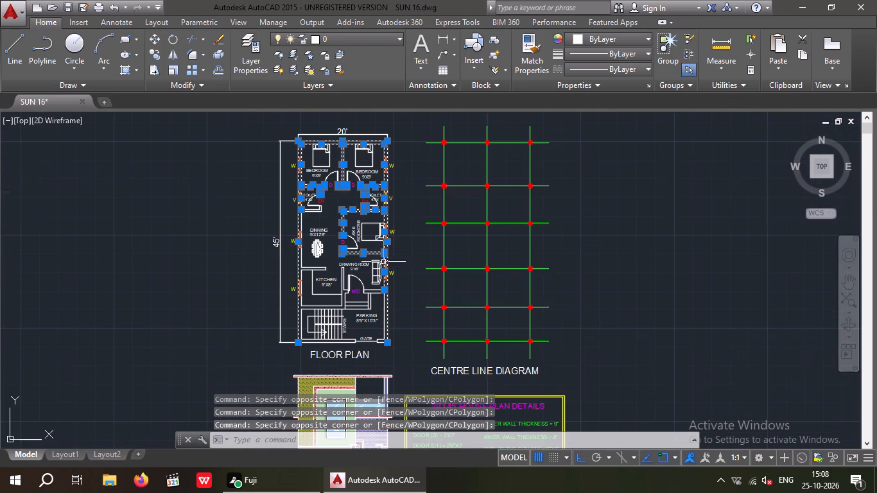
scroll(302, 220, up, 4)
middle_drag(321, 216, 322, 229)
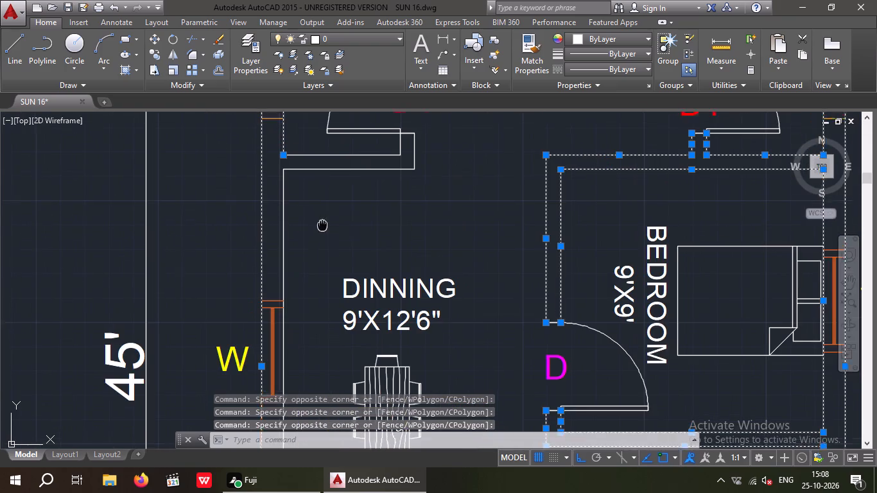
middle_drag(322, 229, 302, 316)
scroll(351, 257, up, 2)
drag(343, 311, 282, 286)
click(235, 219)
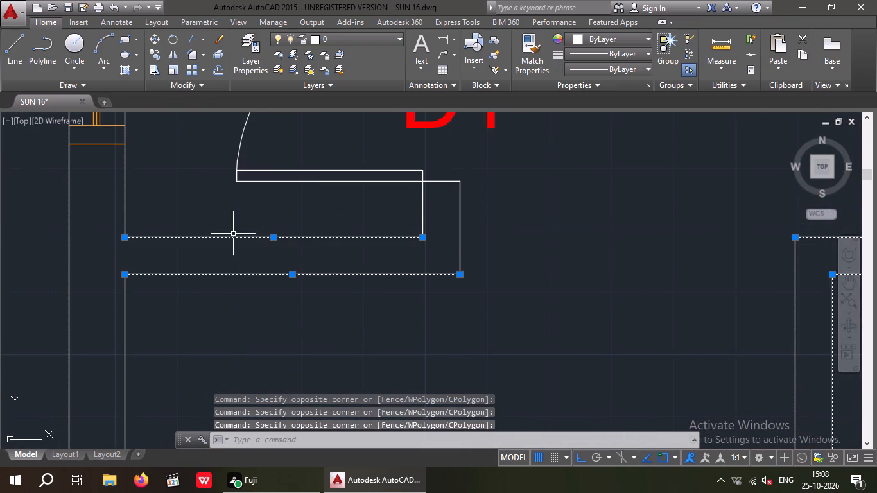
drag(478, 191, 449, 220)
click(358, 218)
scroll(379, 221, down, 4)
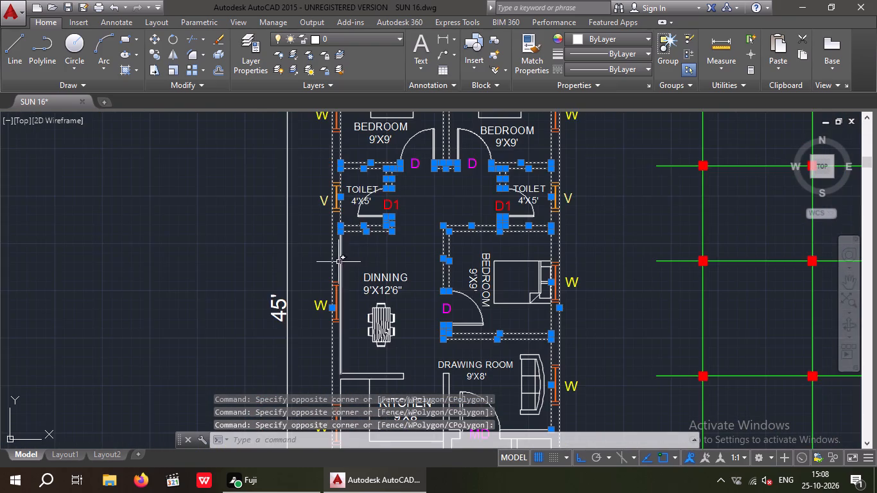
scroll(343, 252, up, 3)
drag(351, 234, 301, 274)
drag(299, 275, 305, 273)
scroll(319, 243, down, 3)
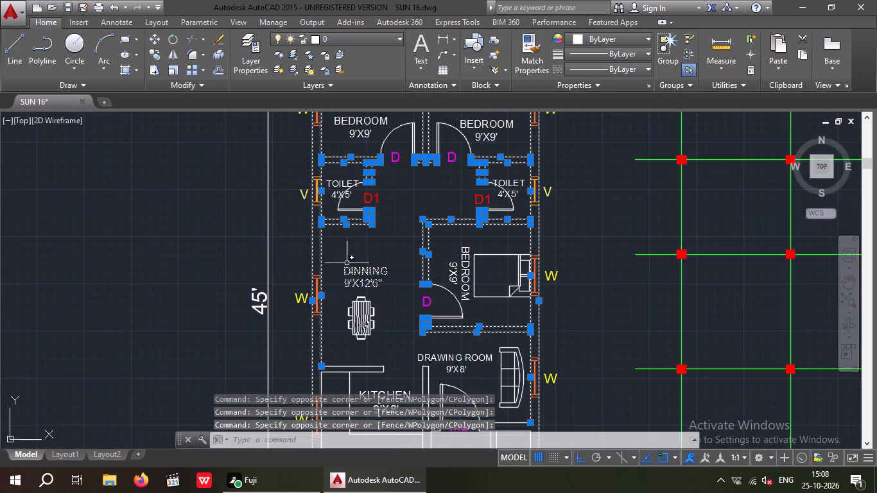
Add the wall between the dining area and kitchen, including its end line, and the kitchen's inner line along the outer wall to the selection.
scroll(346, 262, down, 1)
middle_drag(342, 262, 277, 266)
scroll(275, 342, up, 4)
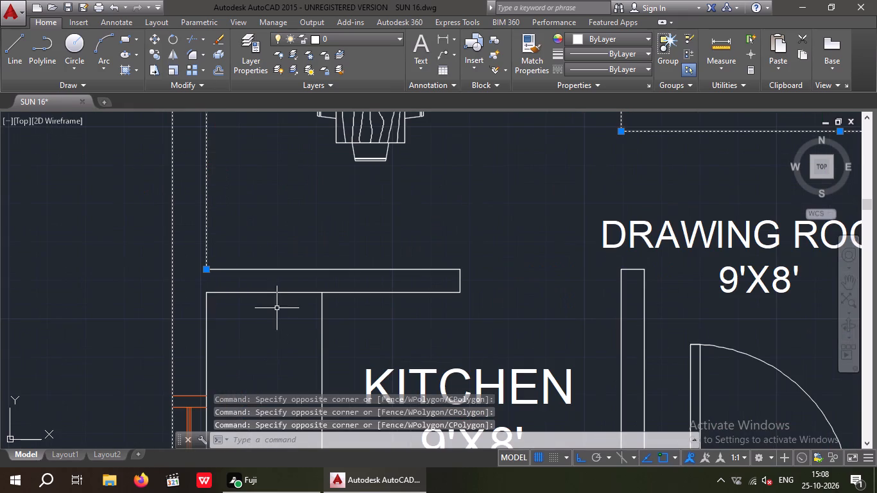
drag(275, 324, 256, 304)
click(220, 247)
drag(471, 313, 467, 303)
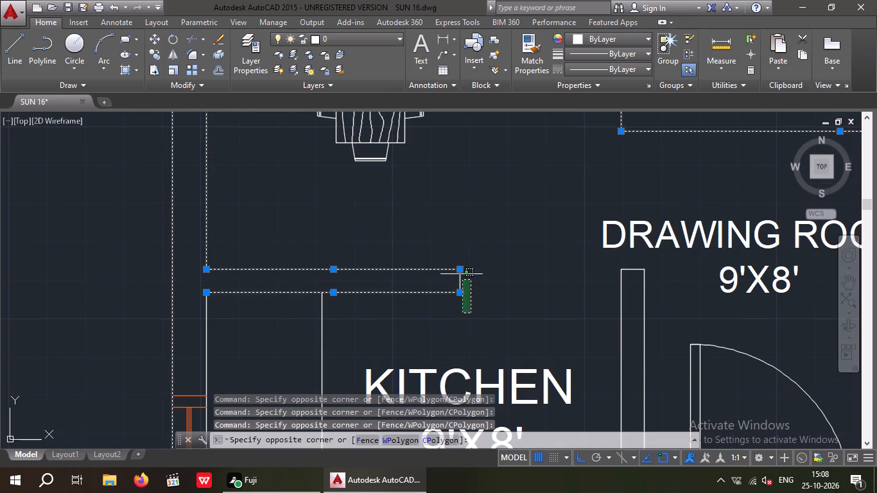
click(453, 245)
drag(223, 309, 200, 331)
click(185, 336)
scroll(207, 280, down, 3)
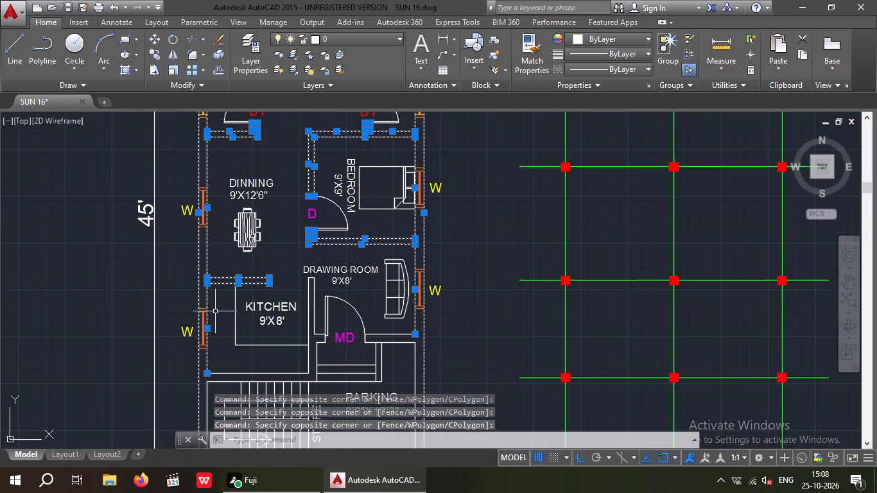
Add the partition lines between the kitchen and drawing room and the kitchen's wall line facing the staircase to the selection.
middle_drag(230, 362, 227, 319)
scroll(319, 243, up, 3)
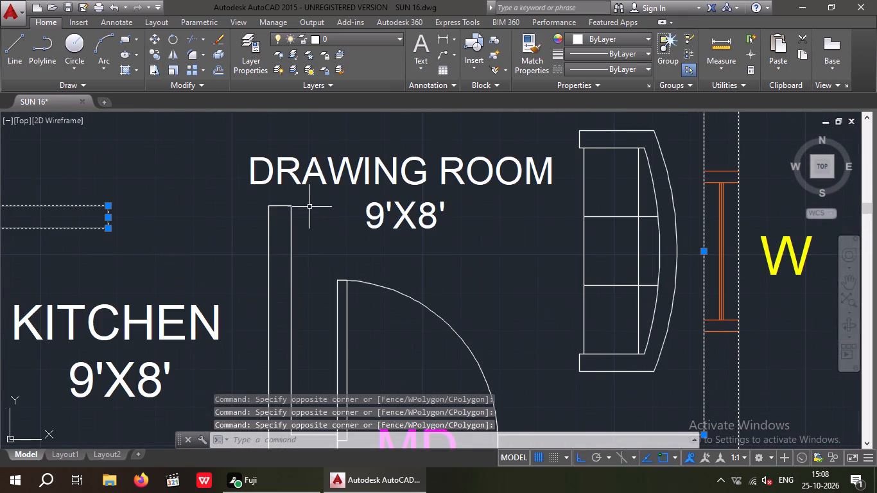
drag(311, 203, 295, 213)
click(237, 223)
scroll(264, 211, down, 3)
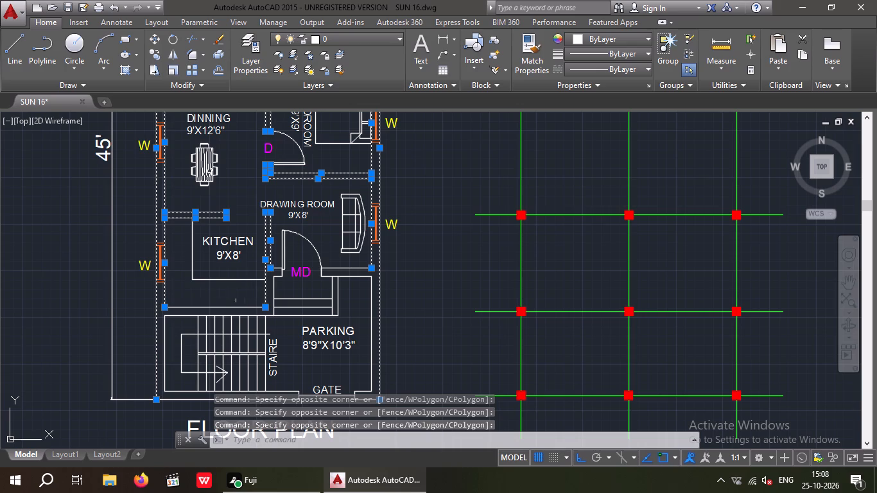
scroll(181, 311, up, 3)
drag(182, 318, 139, 291)
click(134, 279)
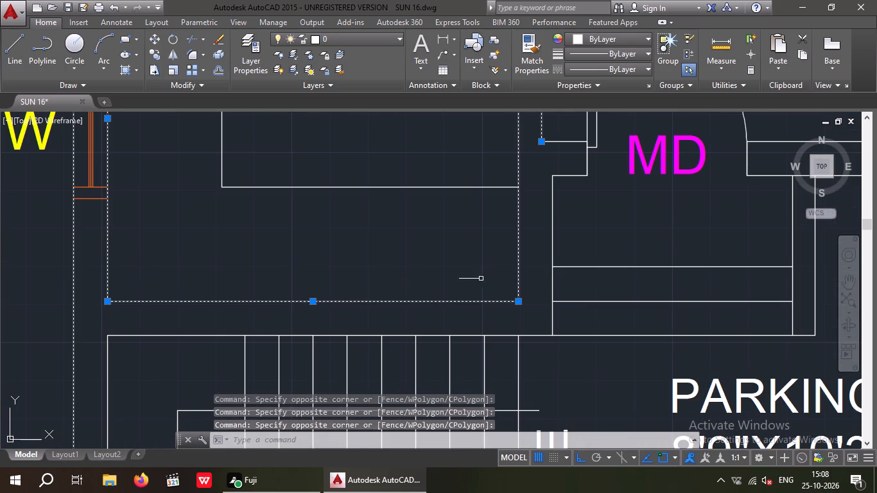
Add the wall lines on the kitchen side of the main door, including the entrance steps' side line and the door jamb, to the selection.
scroll(552, 268, down, 2)
middle_drag(577, 253, 505, 288)
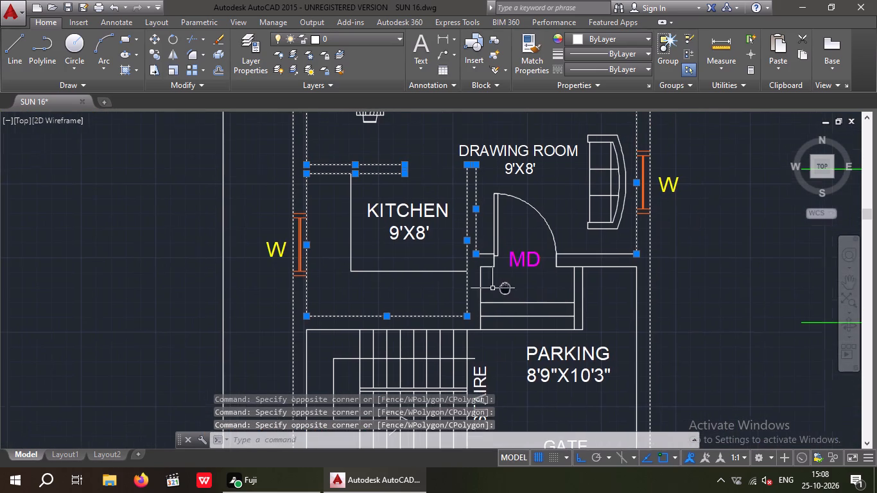
scroll(485, 283, up, 3)
drag(489, 267, 419, 309)
click(419, 309)
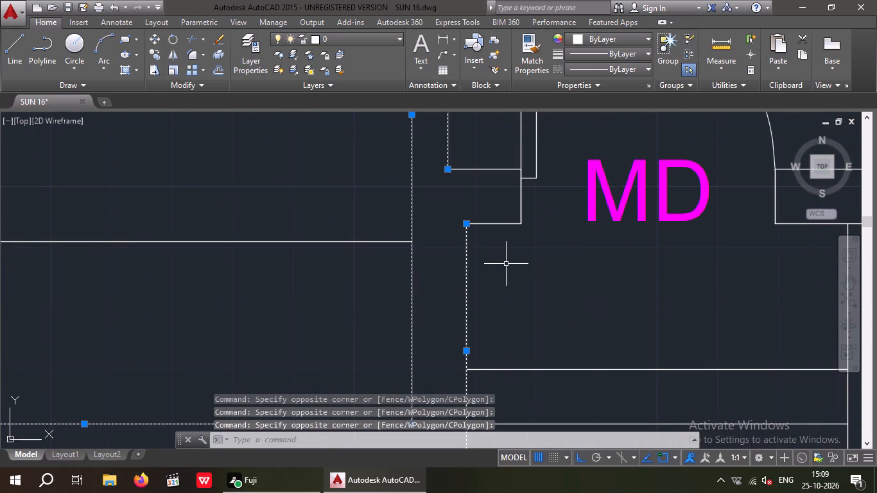
drag(503, 267, 492, 257)
click(473, 164)
drag(543, 211, 519, 224)
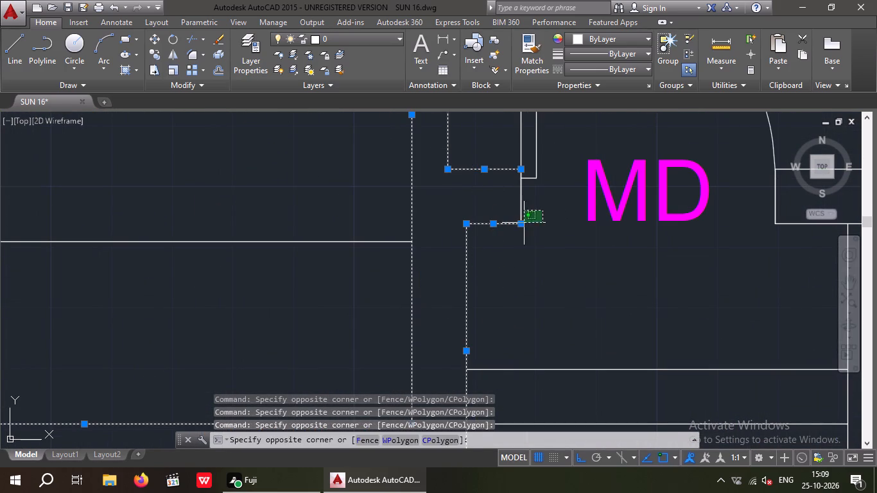
click(501, 228)
Add the wall lines between the drawing room and parking, the small side wall of the entrance steps, and the parking's inner side line to the selection.
scroll(517, 259, down, 3)
scroll(598, 256, up, 3)
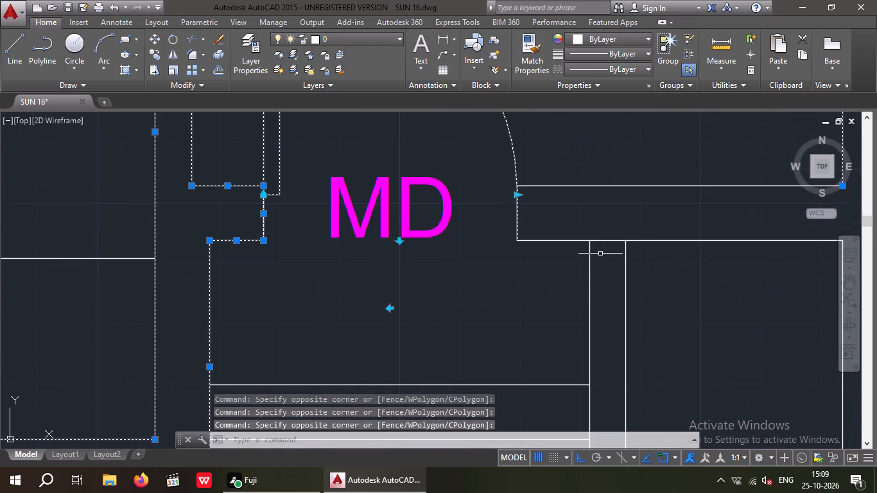
drag(577, 266, 566, 240)
click(560, 180)
drag(646, 268, 559, 306)
click(525, 317)
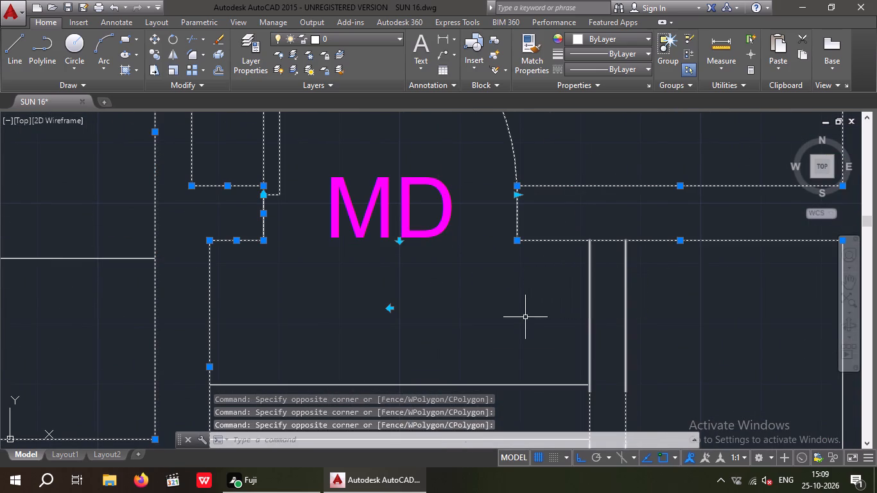
scroll(534, 285, down, 4)
scroll(572, 300, up, 3)
drag(621, 272, 593, 305)
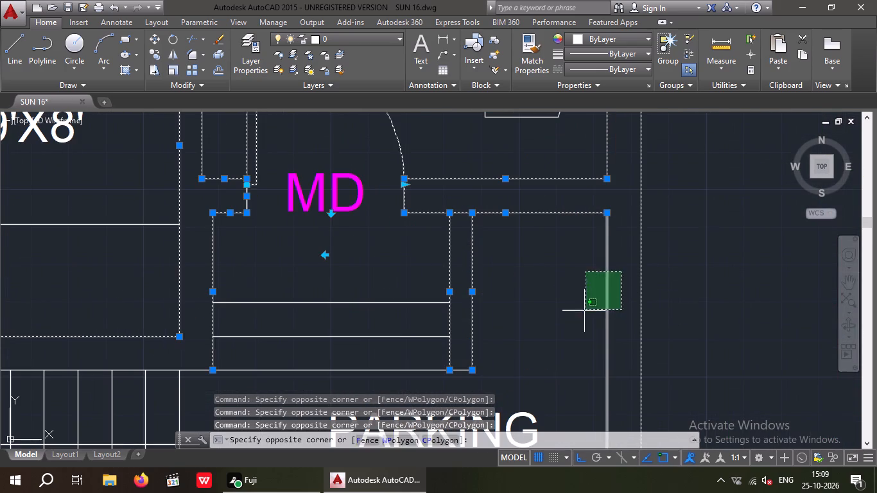
click(582, 311)
scroll(577, 301, down, 3)
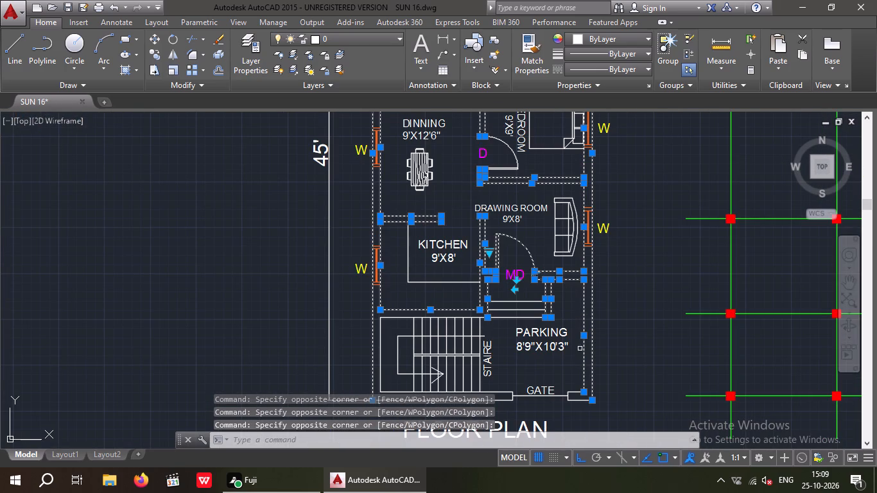
Add the front wall lines on both sides of the gate, including the wall ends at the gate opening, to the selection.
scroll(572, 407, up, 5)
drag(577, 402, 569, 394)
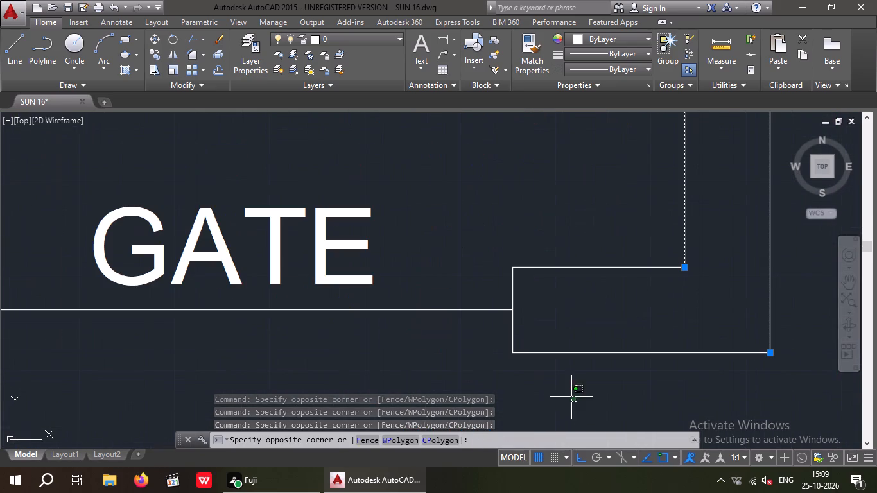
drag(535, 254, 535, 261)
drag(533, 283, 499, 288)
click(491, 288)
scroll(499, 275, down, 2)
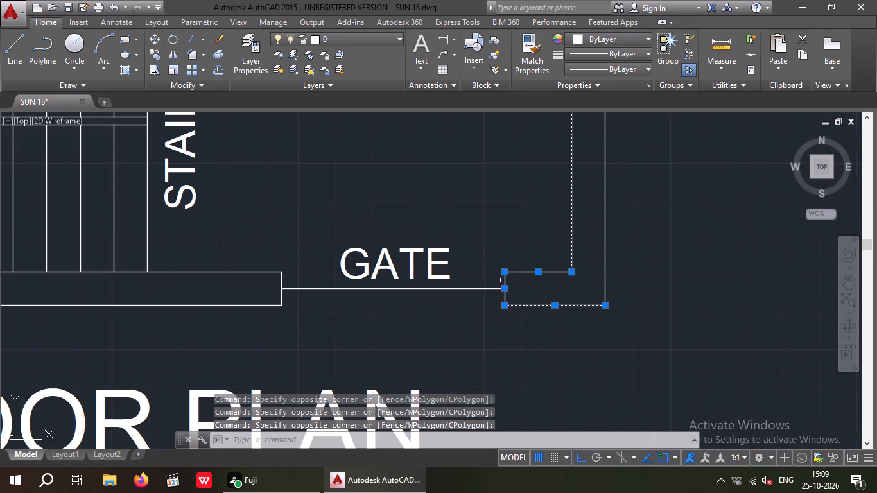
scroll(261, 322, up, 2)
drag(268, 332, 210, 292)
click(210, 193)
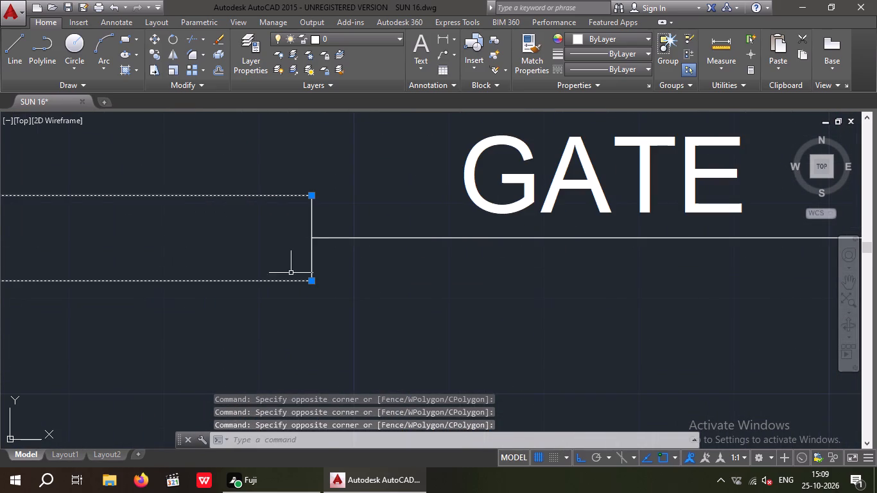
drag(319, 268, 304, 269)
click(288, 269)
Add the staircase's inner line along the outer wall and its wall line facing the kitchen to the selection.
scroll(295, 267, down, 4)
middle_drag(265, 302, 349, 306)
scroll(338, 304, down, 1)
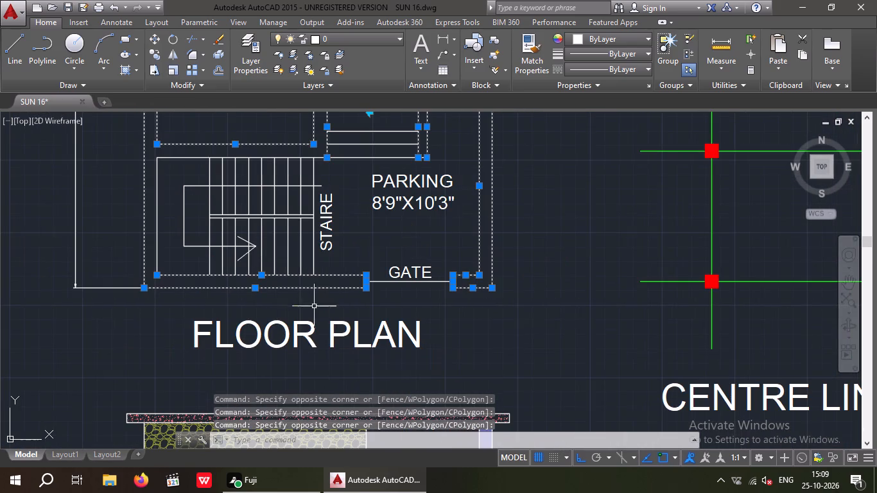
scroll(164, 259, up, 1)
drag(162, 256, 147, 280)
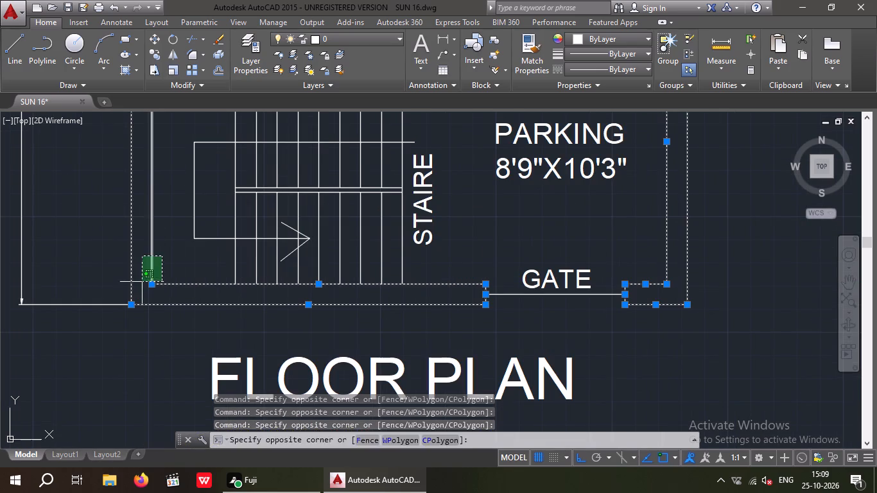
click(142, 282)
middle_drag(171, 246, 189, 361)
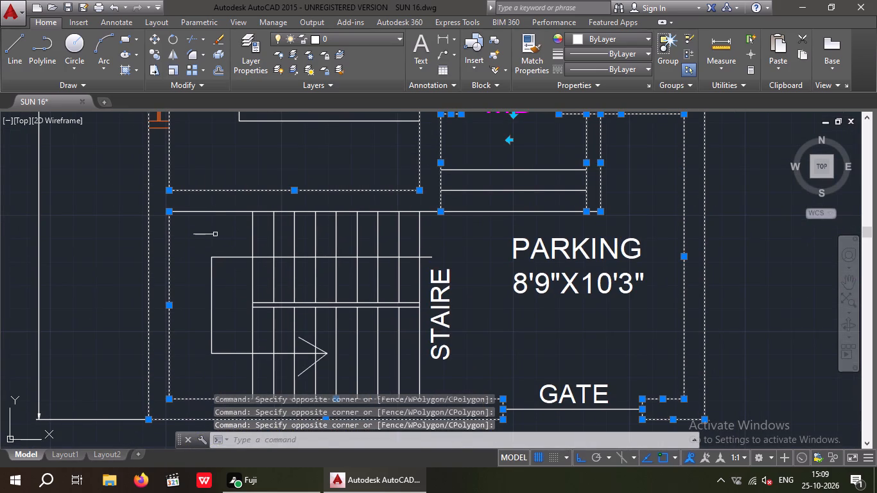
drag(214, 239, 208, 233)
click(197, 210)
middle_drag(473, 241, 416, 273)
scroll(416, 272, down, 1)
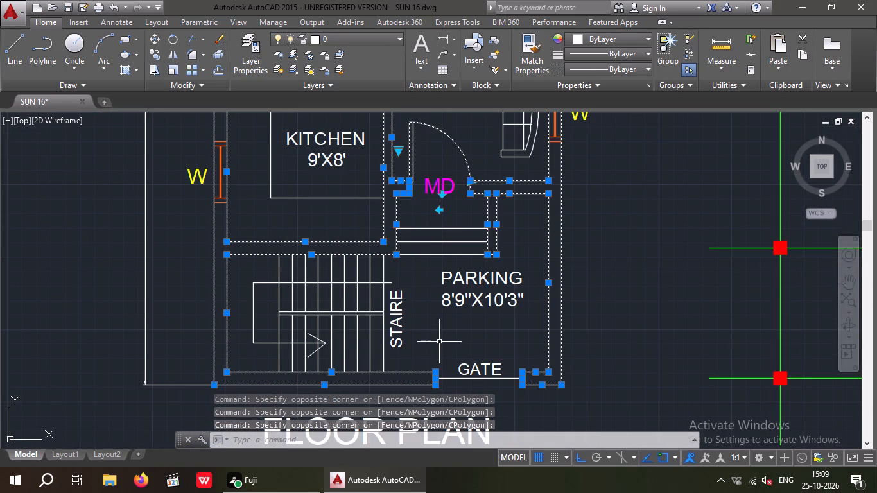
Set the colour of the selected floor plan wall lines to black (0,0,0) and clear the selection.
middle_drag(439, 342, 379, 336)
middle_drag(397, 347, 395, 352)
scroll(397, 338, down, 2)
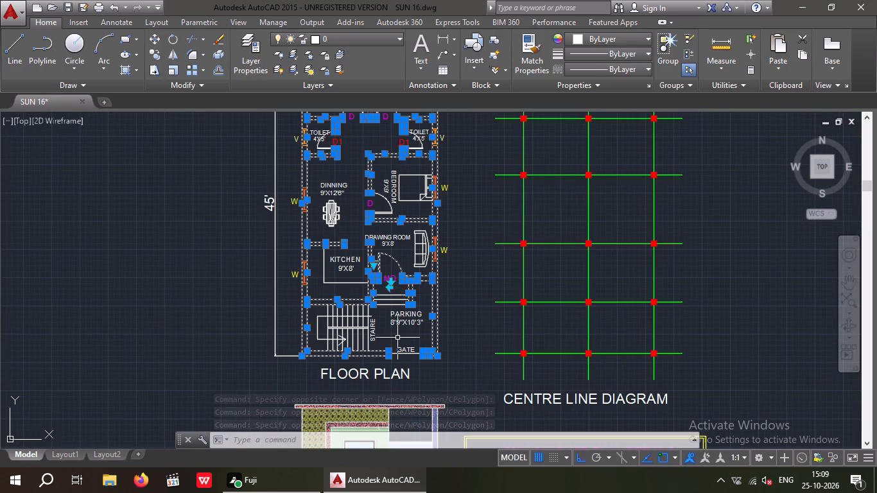
click(608, 39)
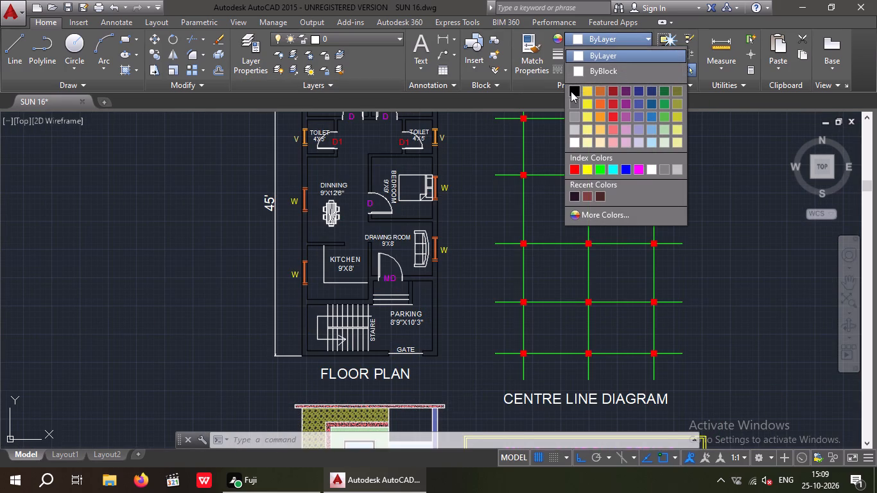
click(571, 91)
key(Escape)
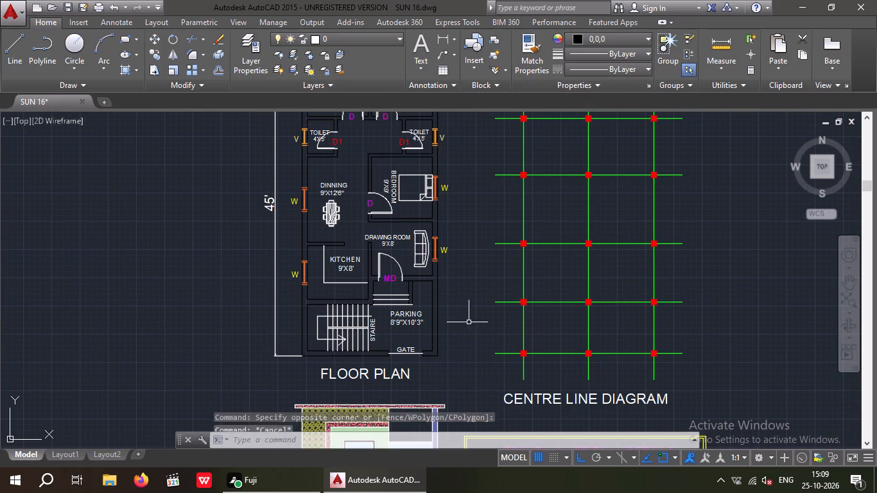
key(Escape)
Examine the coloured 30'x40' reference sheet's floor plan, including its staircase colours, against the 20'x45' floor plan.
middle_drag(413, 329, 353, 390)
scroll(353, 342, down, 1)
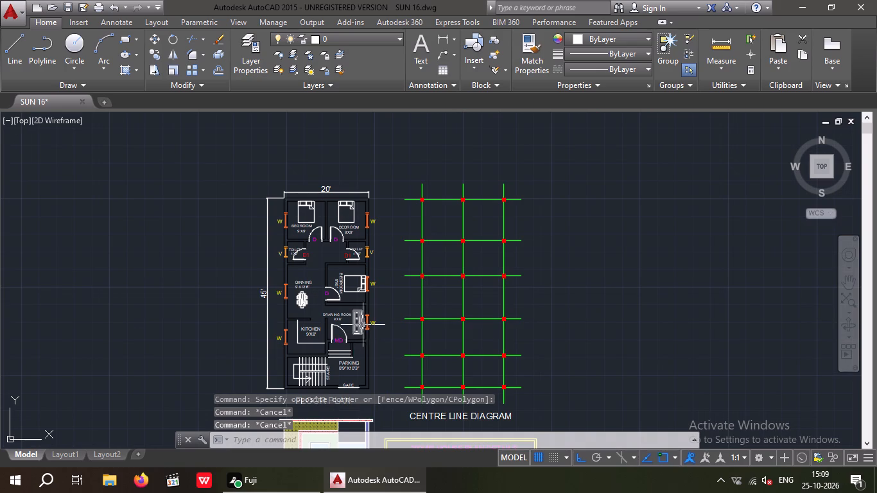
middle_drag(372, 338, 372, 277)
scroll(323, 315, up, 4)
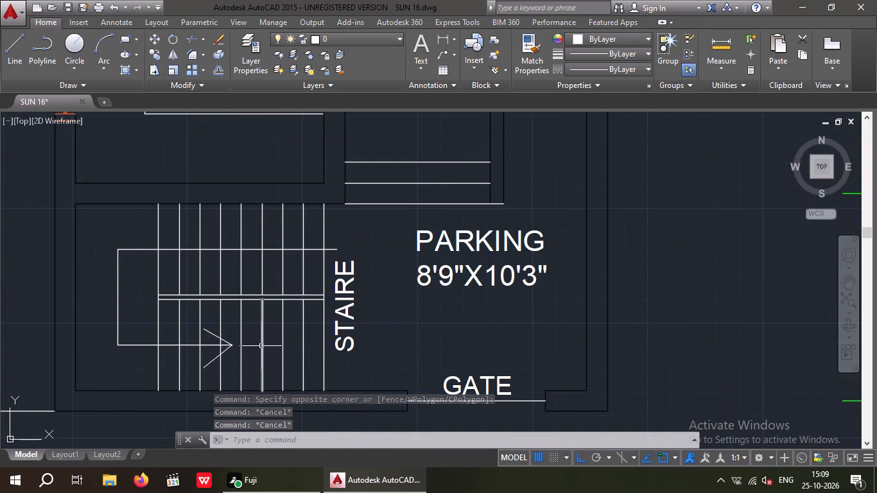
scroll(266, 343, down, 4)
scroll(143, 343, down, 1)
middle_drag(250, 330, 343, 314)
scroll(299, 320, down, 2)
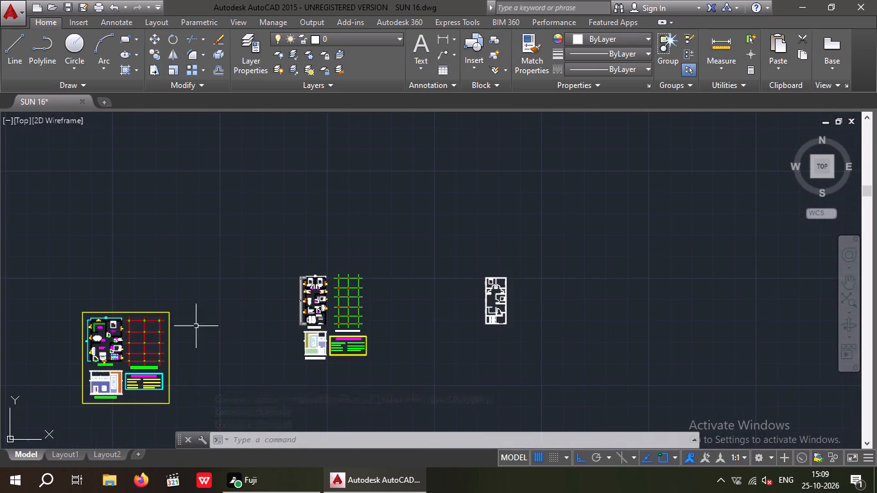
scroll(92, 372, up, 4)
middle_drag(146, 385, 139, 431)
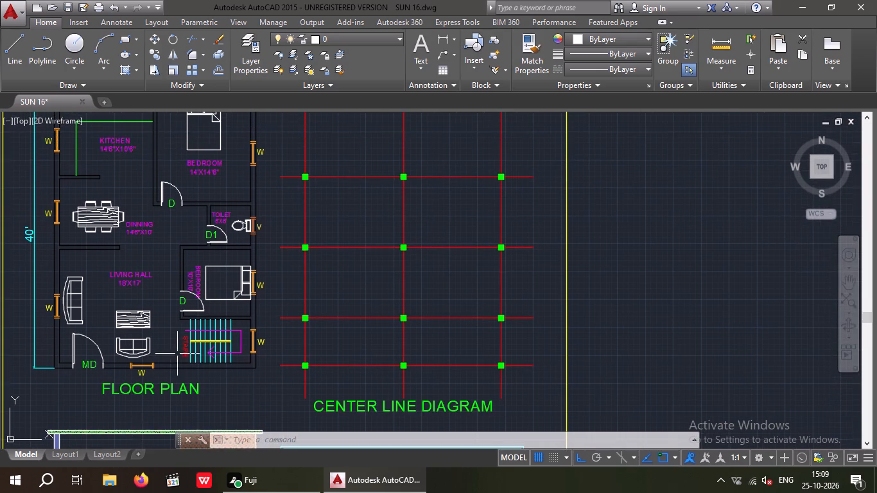
middle_drag(180, 359, 174, 414)
middle_drag(193, 336, 184, 331)
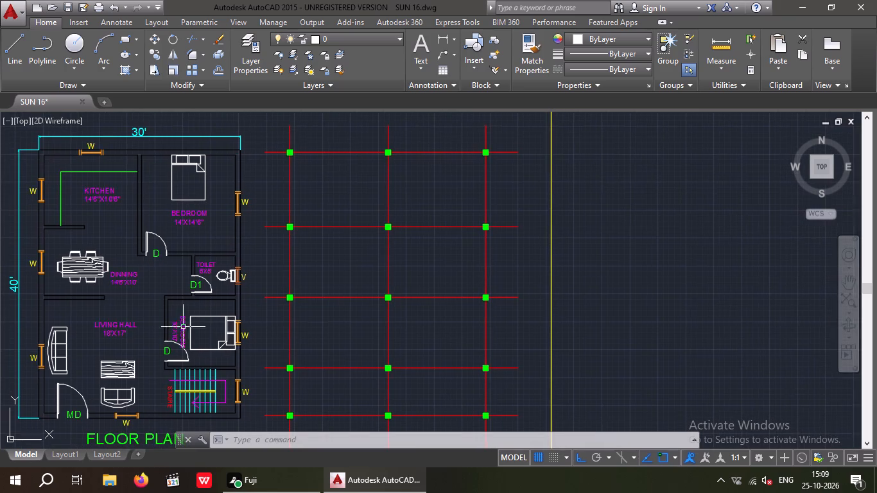
scroll(190, 316, down, 1)
middle_drag(175, 359, 166, 361)
scroll(181, 367, up, 1)
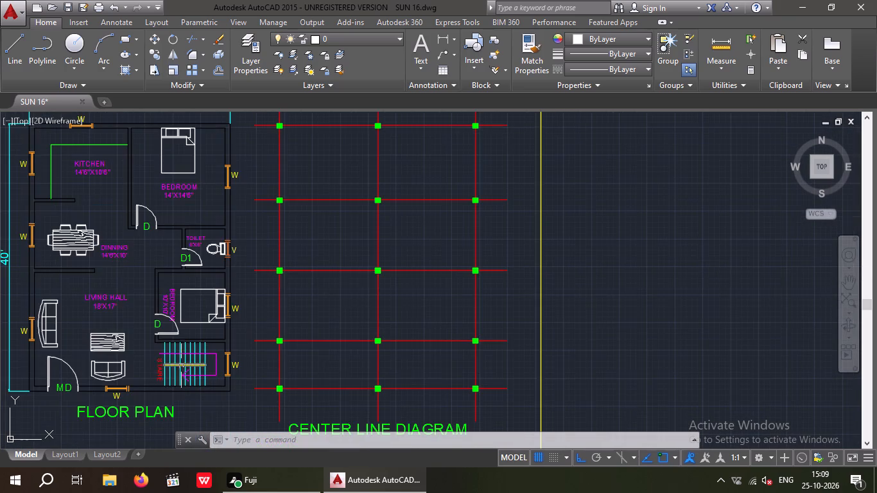
scroll(181, 359, down, 2)
middle_drag(250, 365, 171, 363)
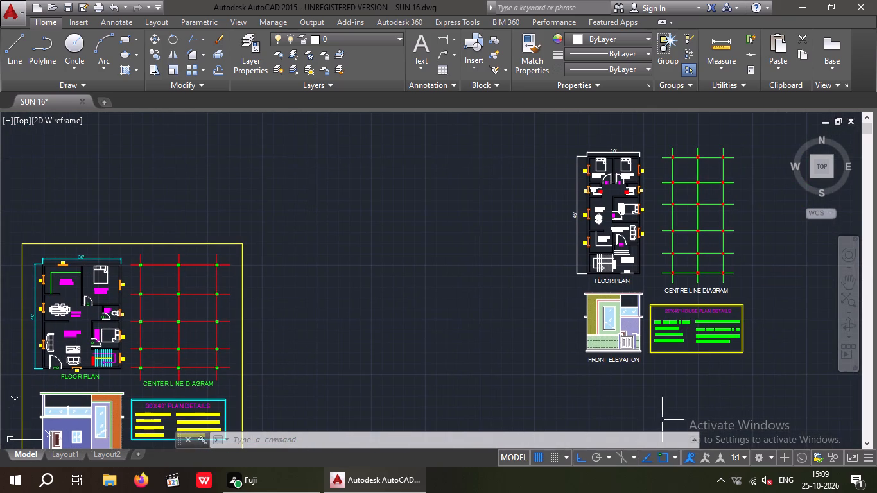
middle_drag(636, 346, 499, 370)
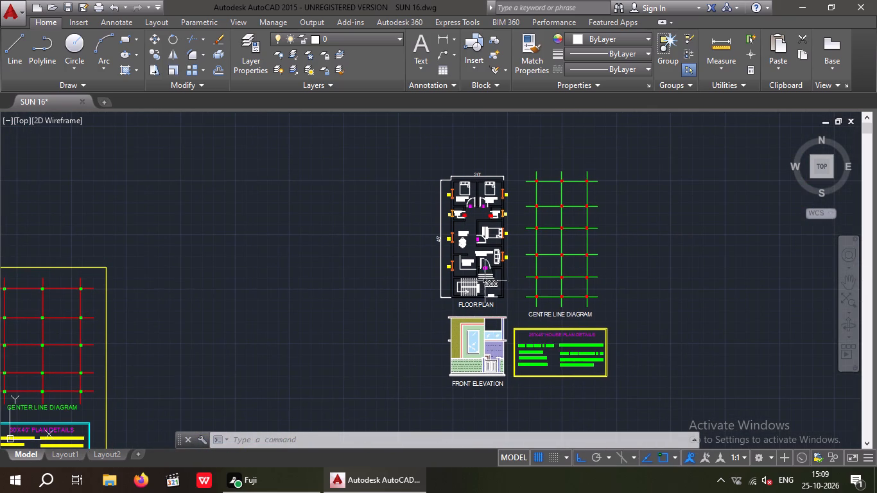
Set the entrance step lines and all the stair tread lines of both flights in the 20'x45' floor plan to yellow.
scroll(475, 302, up, 3)
middle_drag(494, 258, 476, 304)
scroll(499, 261, up, 2)
drag(478, 259, 471, 246)
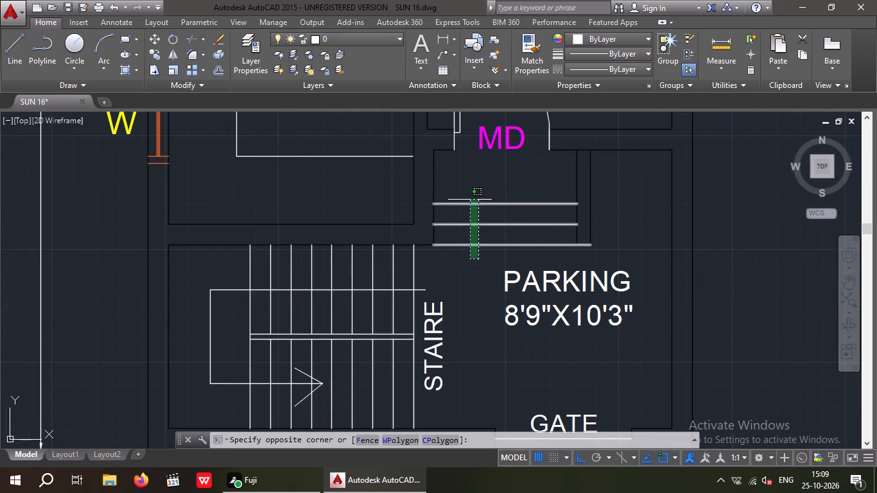
click(471, 199)
drag(424, 270, 343, 254)
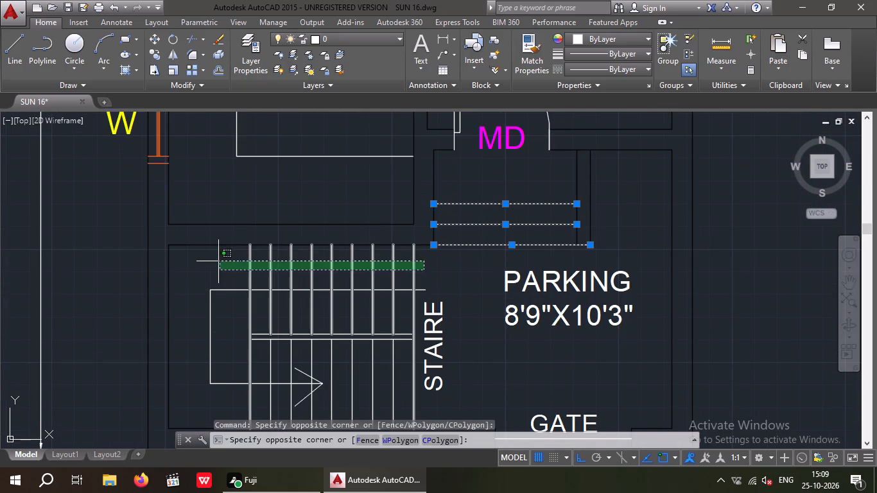
click(211, 263)
middle_drag(216, 272, 254, 239)
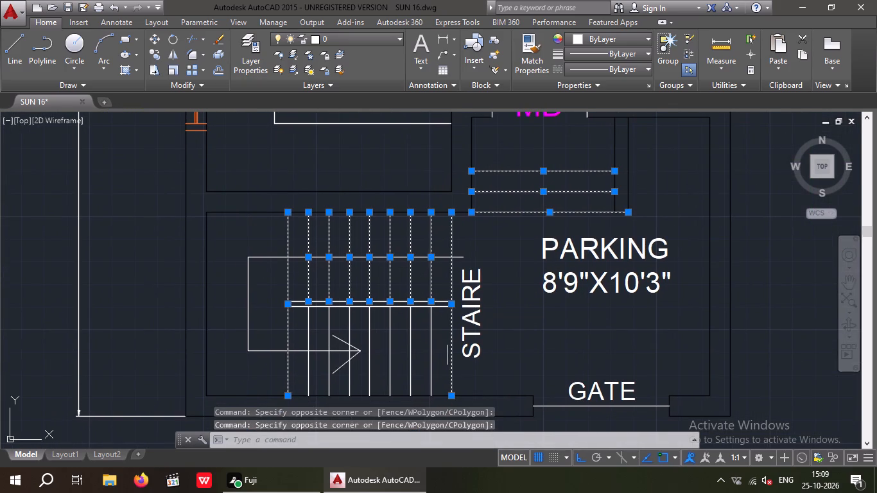
drag(434, 373, 408, 390)
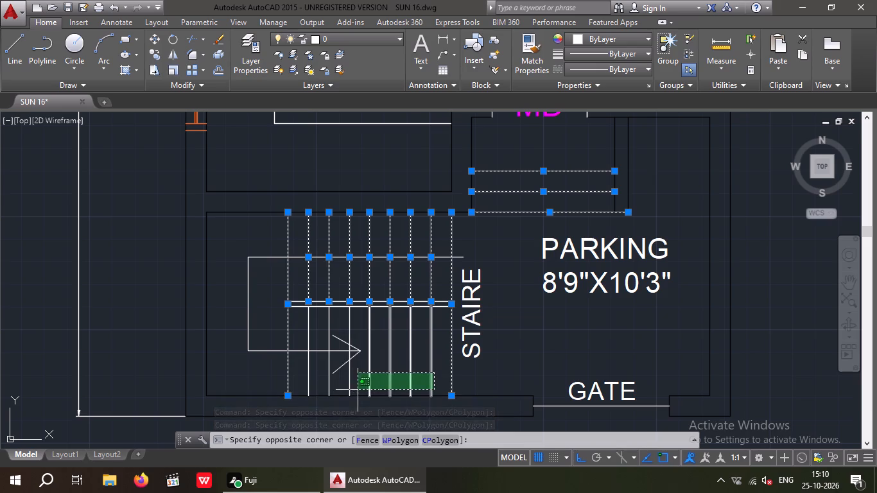
click(359, 387)
middle_drag(345, 383, 365, 316)
scroll(365, 316, up, 3)
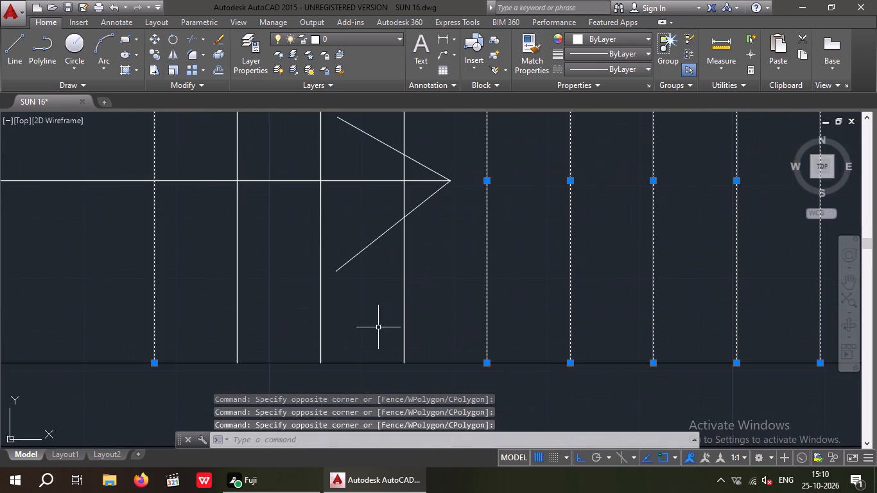
drag(422, 305, 374, 318)
click(213, 308)
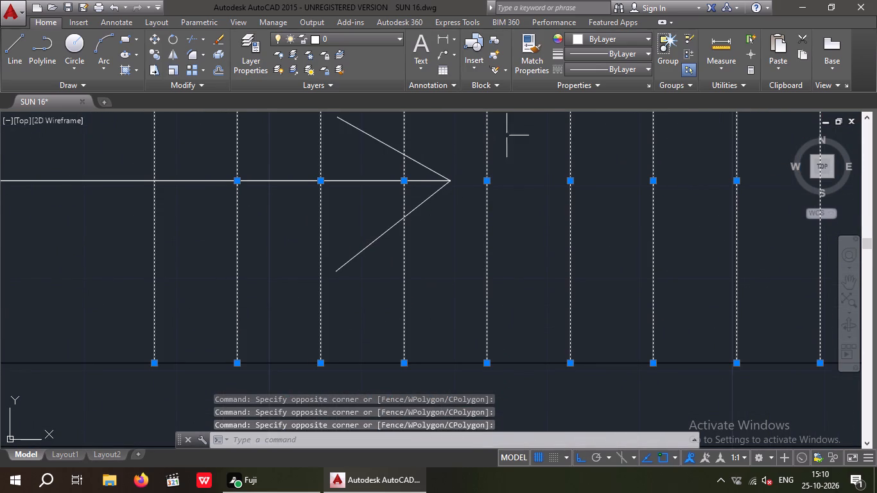
click(602, 37)
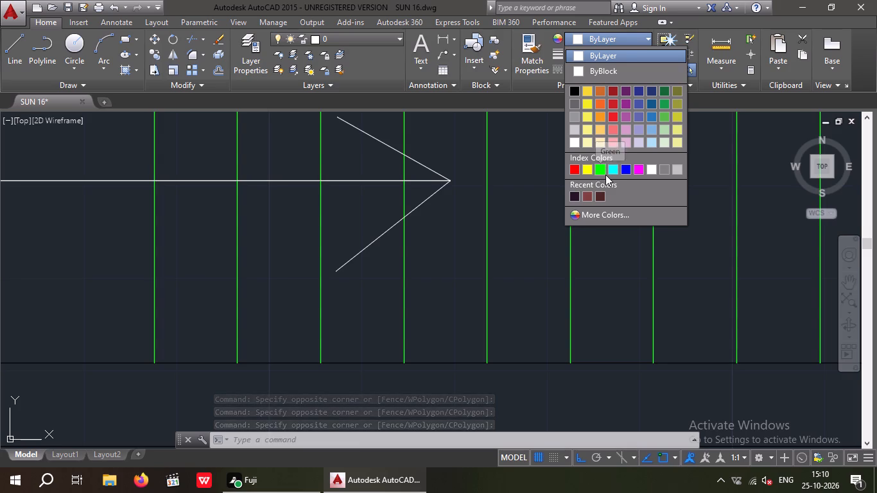
click(585, 173)
scroll(519, 227, down, 3)
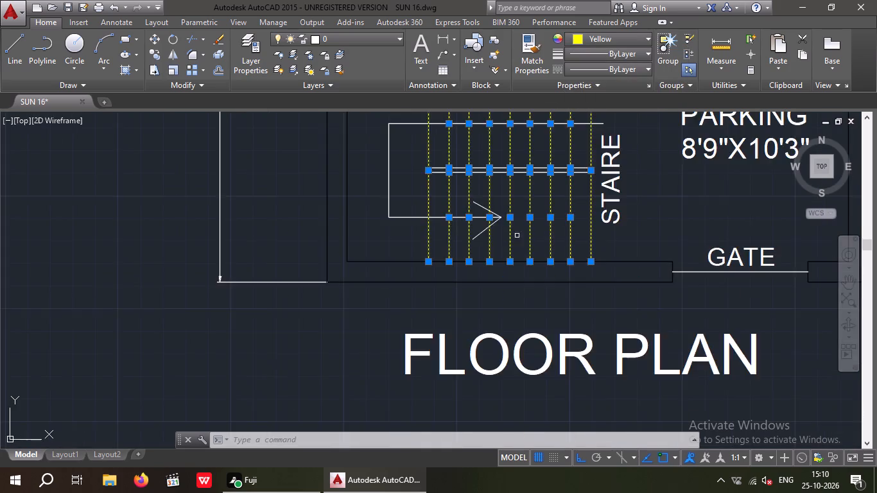
scroll(518, 234, down, 1)
middle_drag(516, 237, 402, 322)
key(Escape)
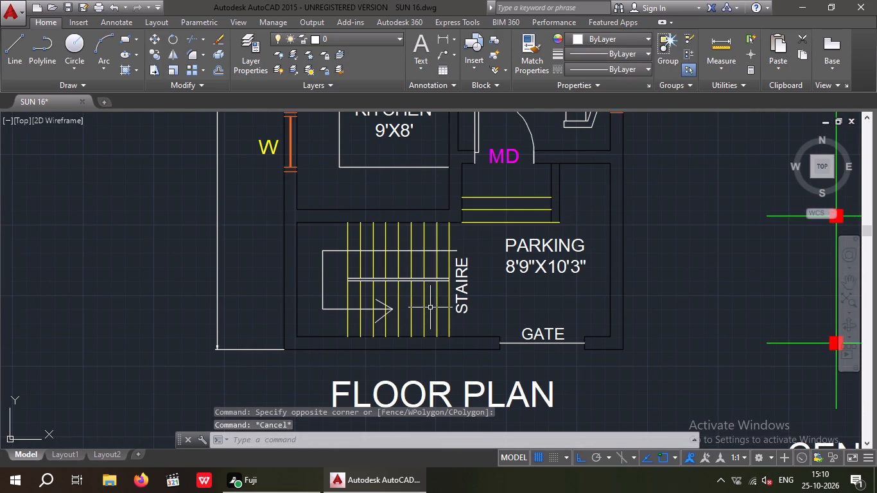
Set the two parallel divider lines between the stair flights to cyan, using the 30'x40' sheet as colour reference.
scroll(435, 291, down, 3)
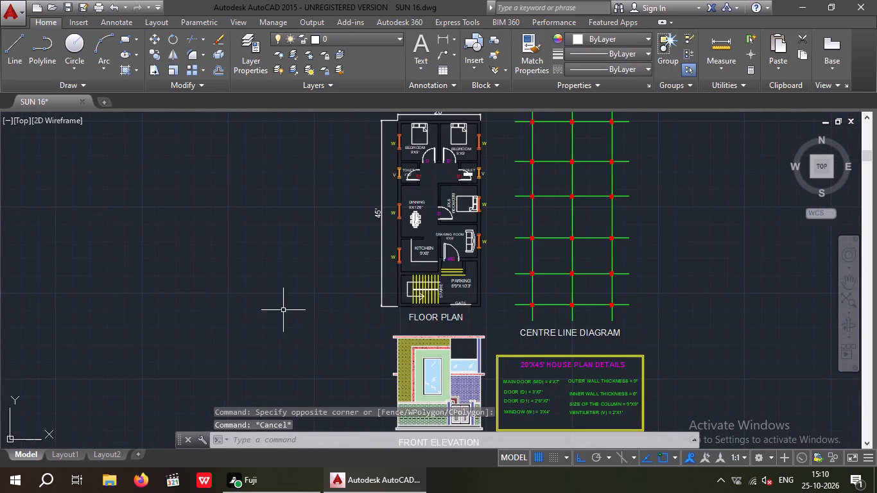
middle_drag(293, 311, 496, 292)
scroll(386, 315, down, 1)
scroll(469, 312, down, 1)
scroll(344, 376, up, 1)
middle_drag(348, 370, 316, 363)
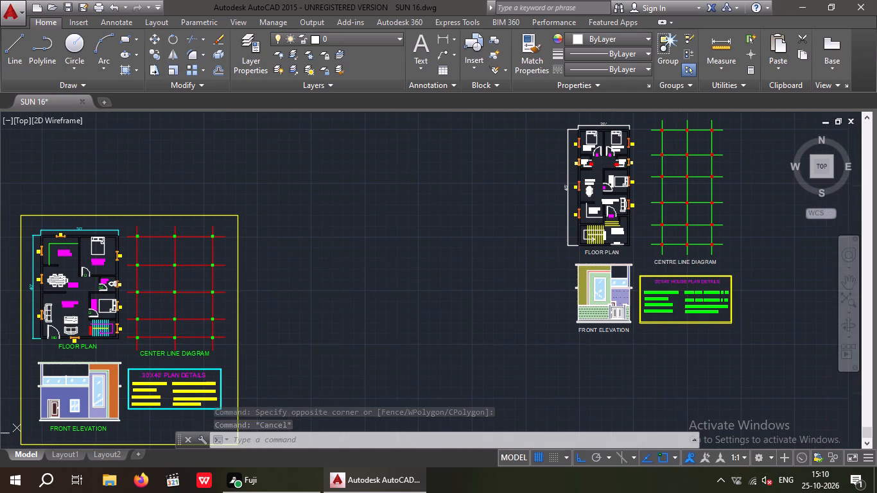
middle_drag(316, 363, 316, 363)
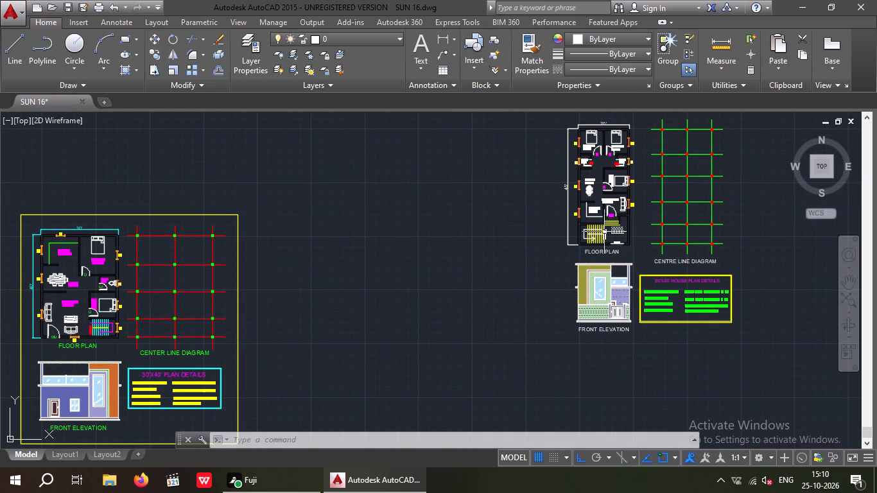
scroll(598, 234, up, 4)
scroll(545, 223, up, 3)
drag(538, 236, 539, 223)
click(538, 199)
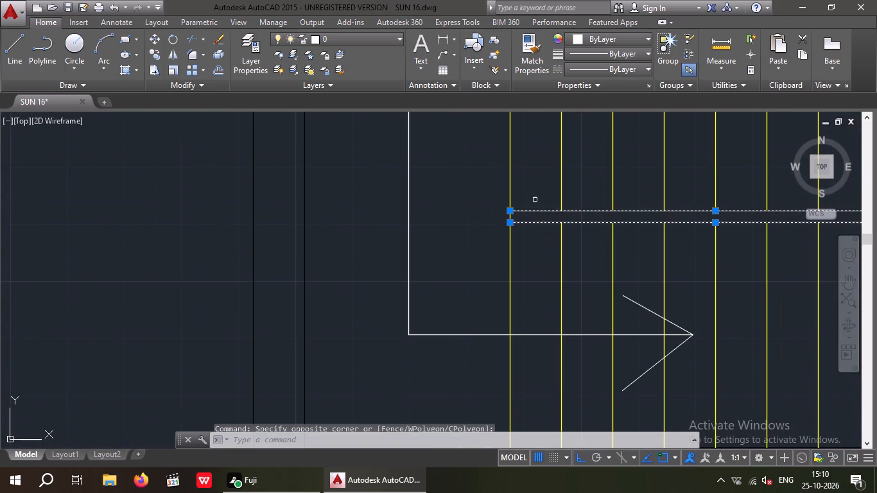
click(605, 39)
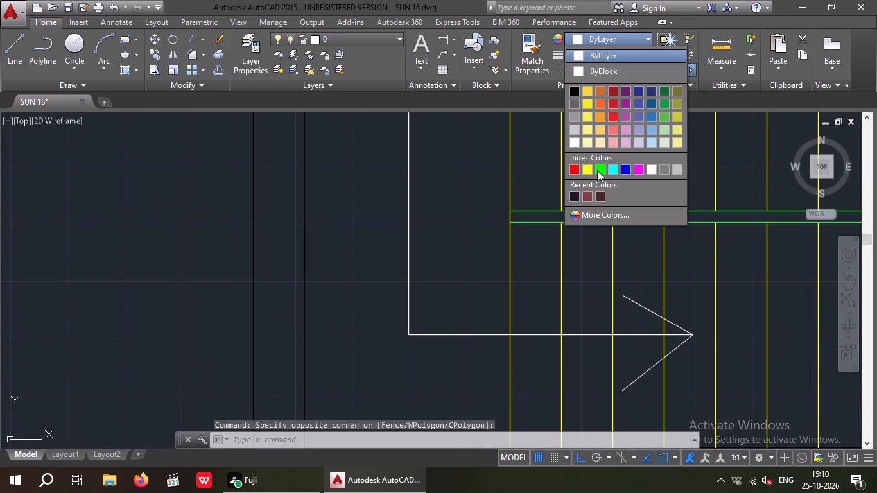
click(614, 171)
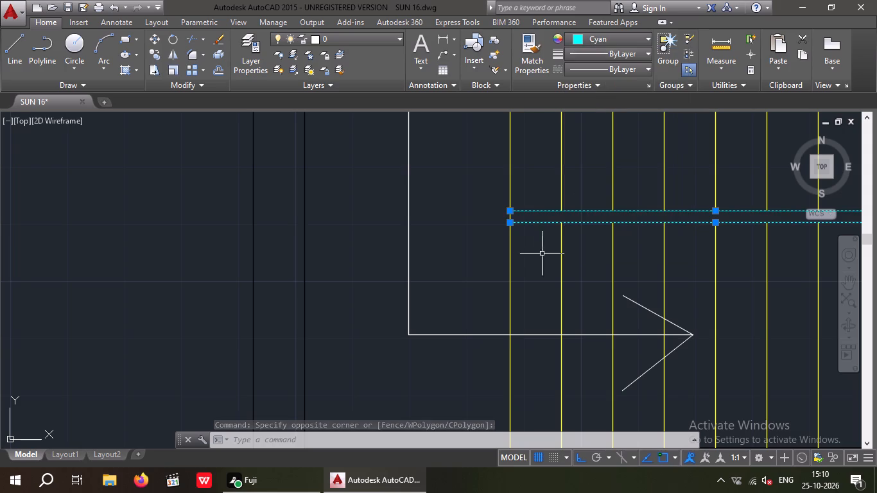
key(Escape)
Set the staircase's direction line and its arrowhead to red.
scroll(709, 350, up, 2)
drag(693, 362, 691, 374)
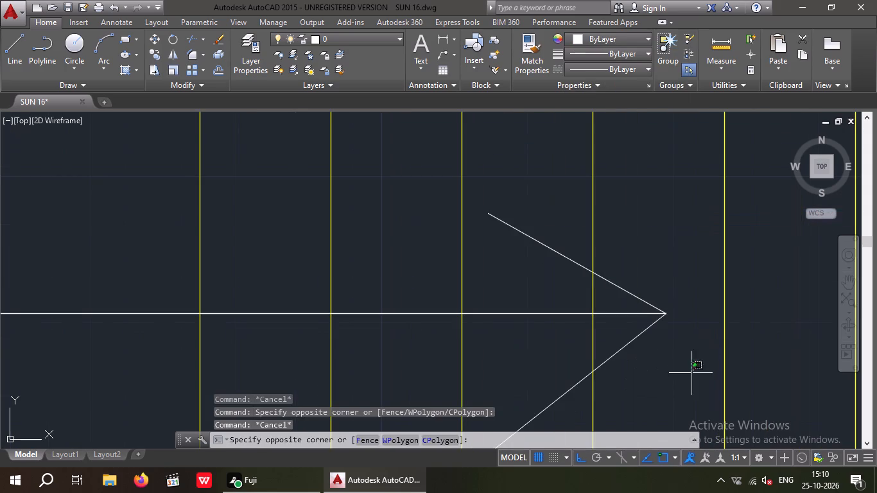
drag(691, 374, 673, 347)
click(654, 277)
scroll(646, 278, down, 3)
drag(499, 157, 492, 157)
click(461, 128)
click(610, 36)
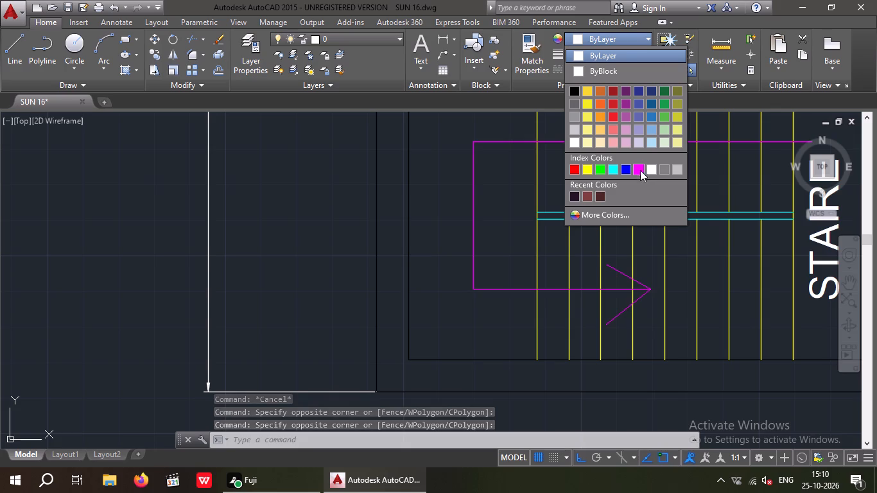
click(575, 169)
key(Escape)
scroll(470, 233, down, 1)
middle_drag(468, 234, 381, 255)
scroll(399, 257, down, 2)
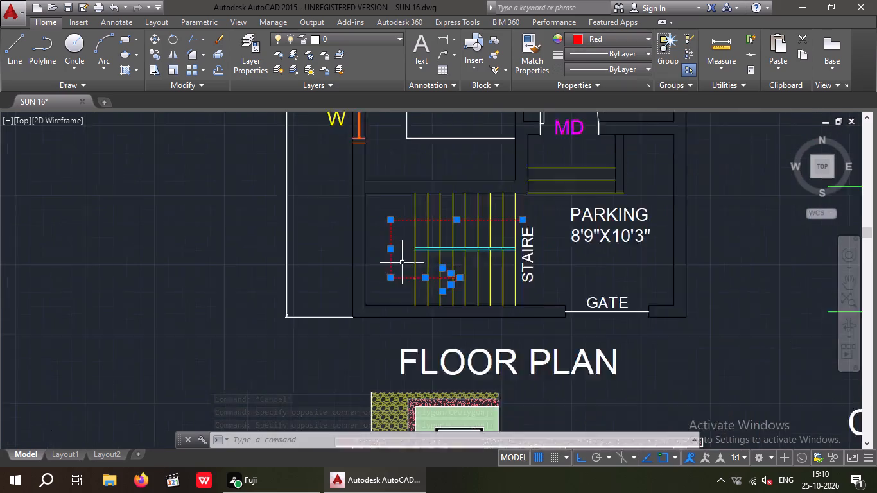
key(Escape)
Set all room name and size labels in the 20'x45' floor plan, plus the PARKING, STAIRE and GATE labels, to cyan.
middle_drag(511, 265, 407, 305)
scroll(413, 291, down, 2)
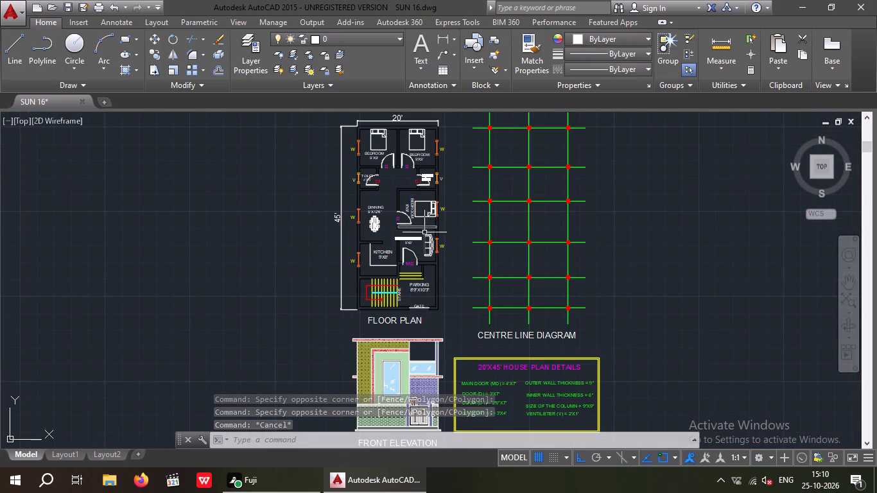
middle_drag(406, 254, 404, 277)
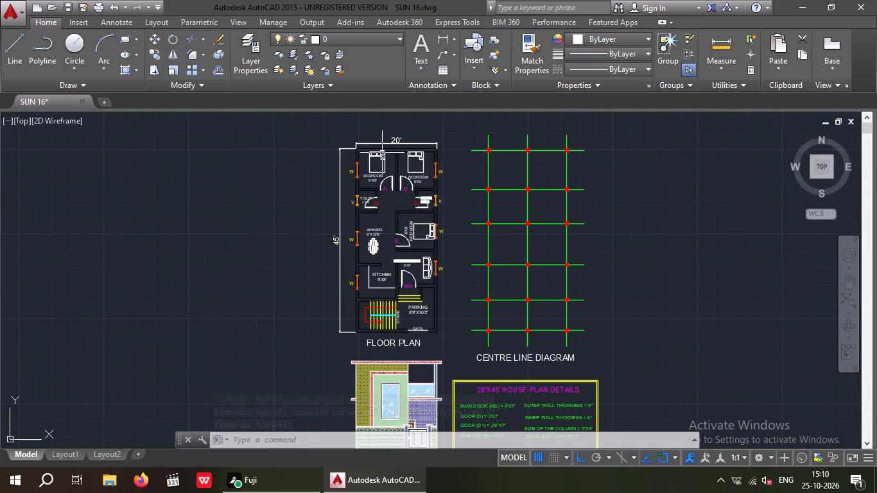
scroll(377, 174, up, 4)
click(359, 211)
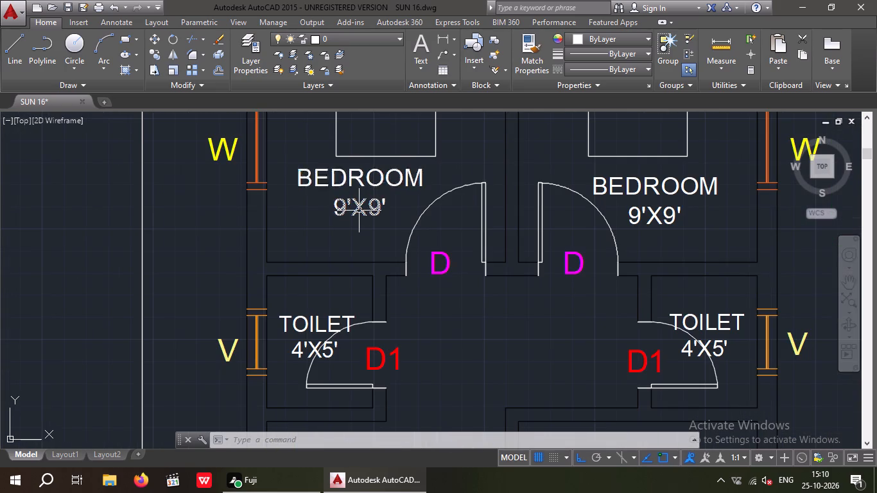
click(657, 216)
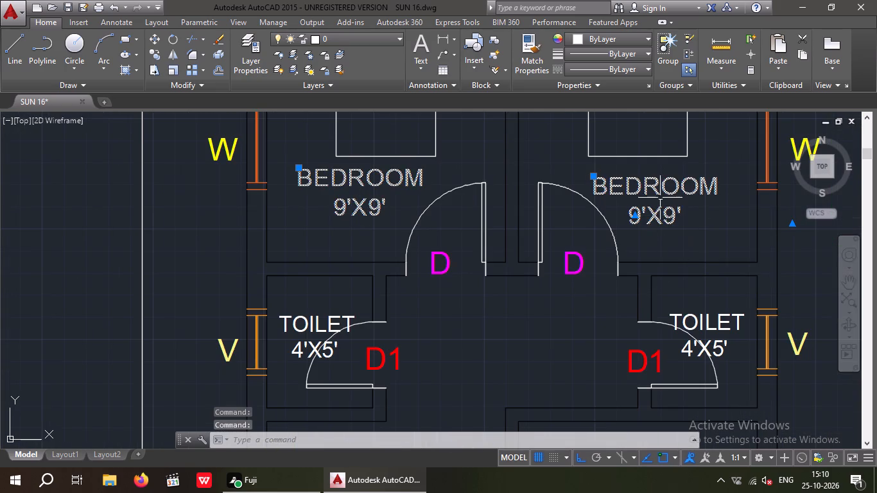
click(298, 321)
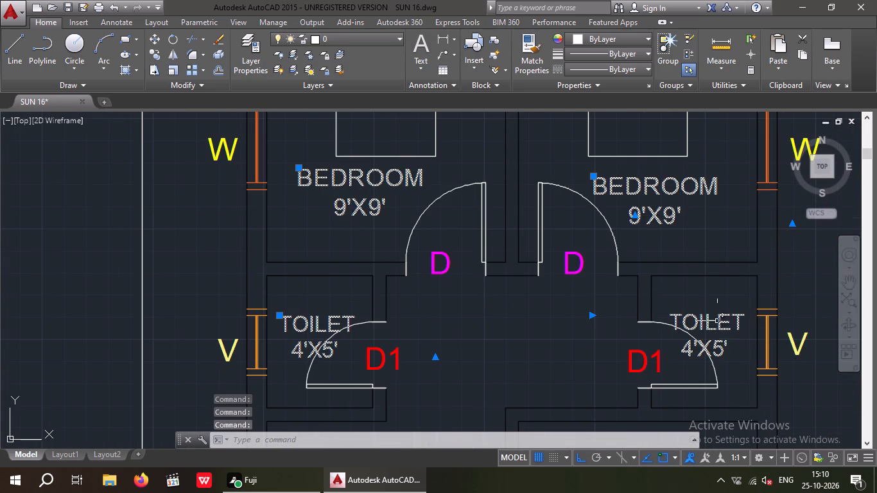
click(715, 321)
click(707, 325)
middle_drag(494, 335, 494, 255)
scroll(487, 257, down, 3)
scroll(455, 324, up, 2)
click(452, 303)
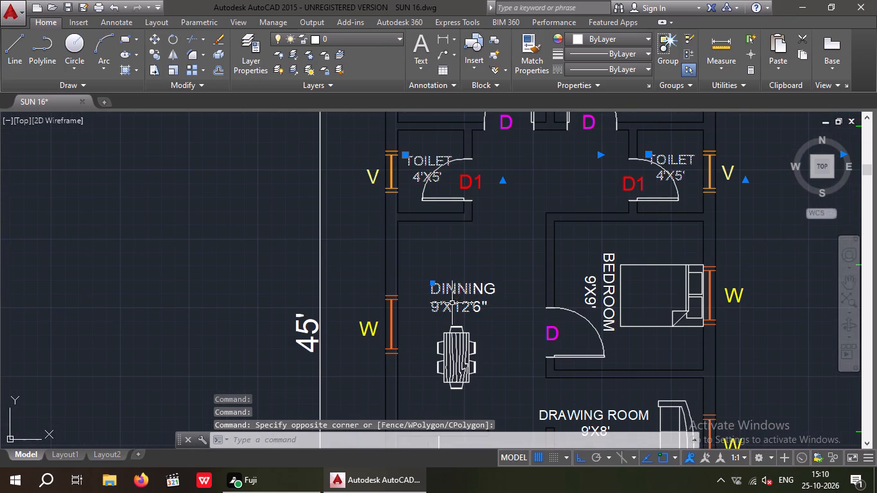
drag(609, 295, 601, 296)
middle_drag(492, 291, 492, 248)
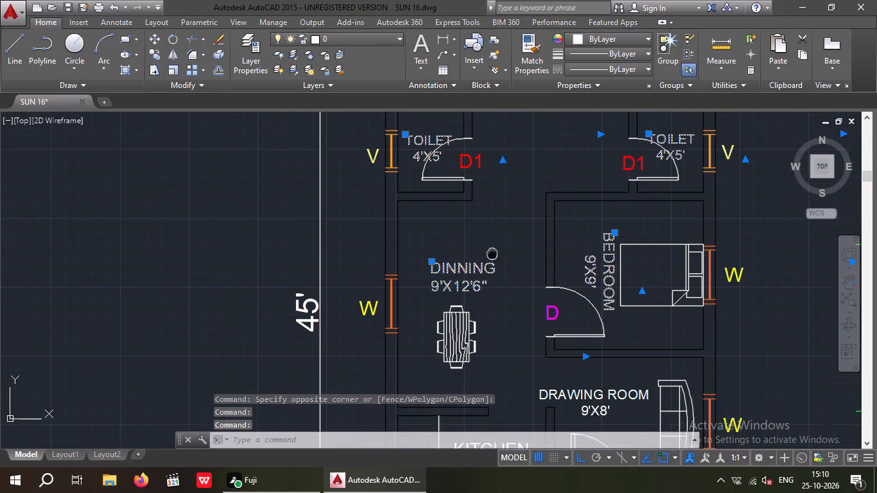
middle_drag(492, 248, 492, 233)
scroll(490, 235, down, 2)
scroll(531, 291, up, 2)
click(527, 291)
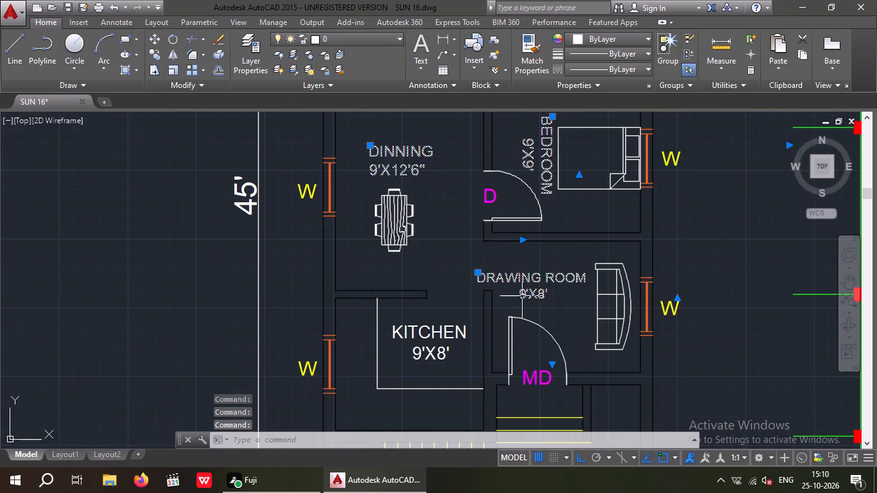
click(428, 336)
middle_drag(429, 314, 429, 268)
scroll(425, 243, down, 2)
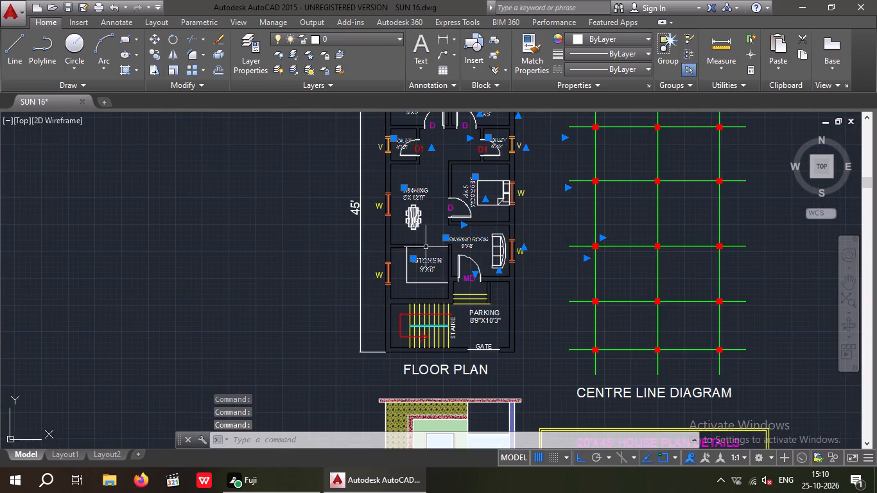
scroll(485, 326, up, 2)
click(483, 313)
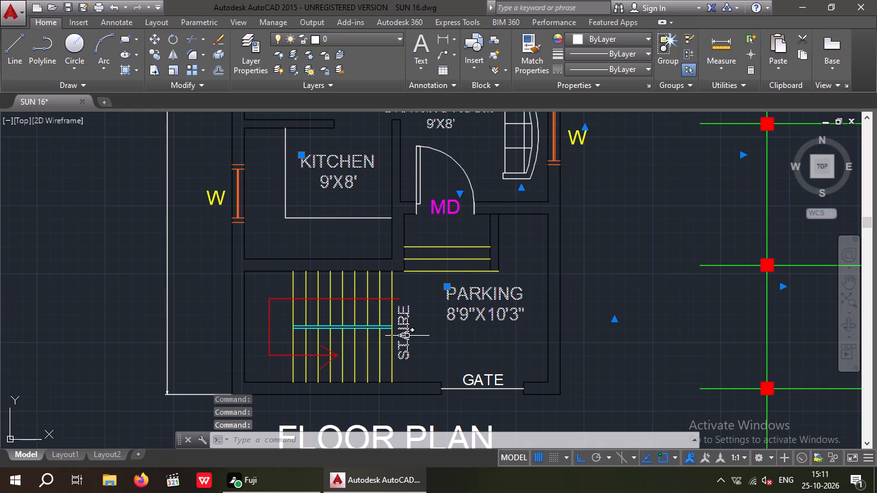
click(407, 336)
click(478, 377)
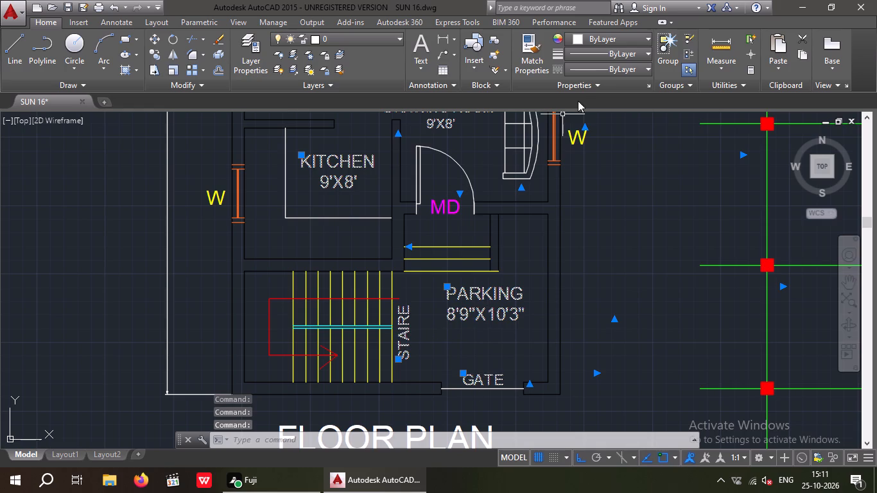
click(605, 42)
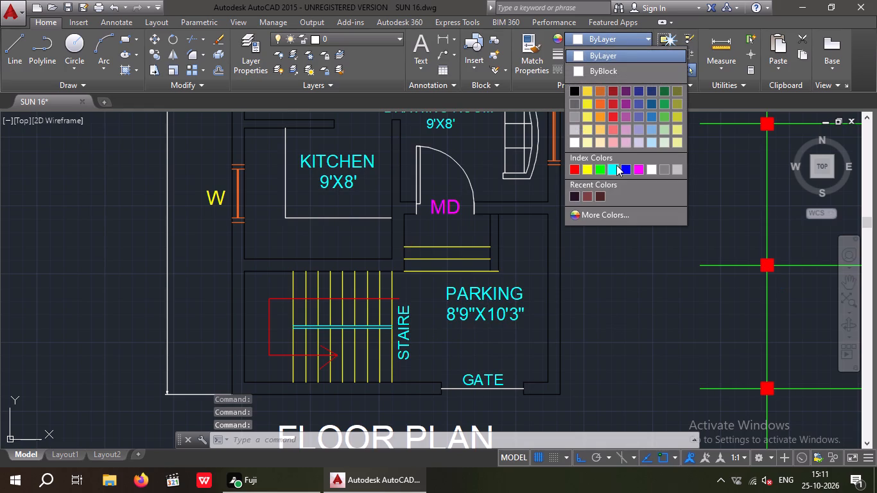
click(616, 165)
key(Escape)
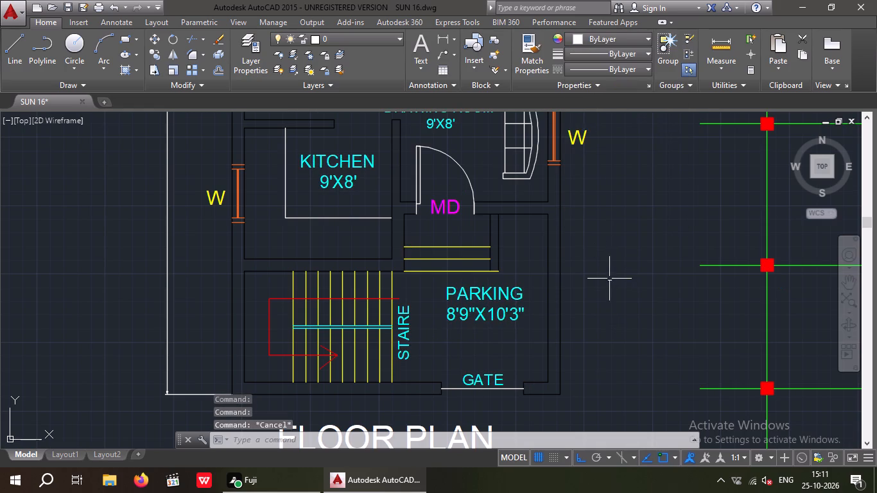
Set the floor plan's 45' length dimension and 20' width dimension to magenta.
scroll(609, 279, down, 1)
middle_drag(586, 302, 523, 397)
drag(284, 244, 258, 255)
click(248, 260)
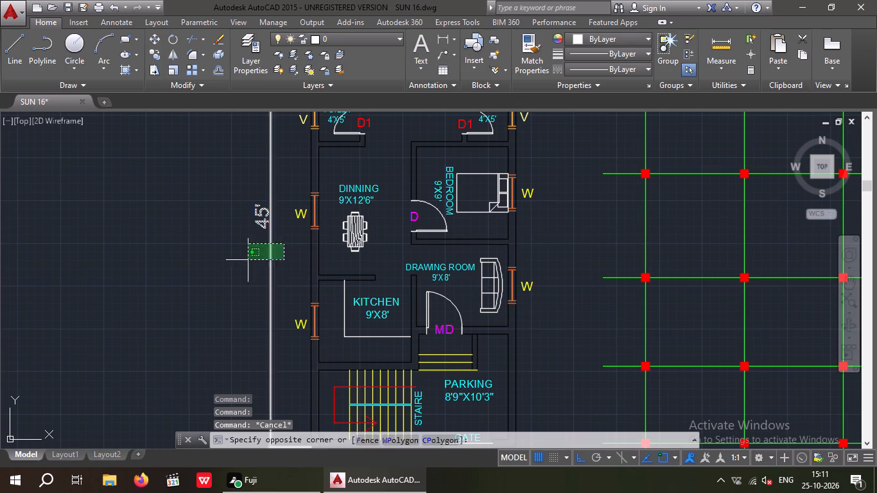
middle_drag(229, 252, 193, 431)
scroll(378, 144, up, 2)
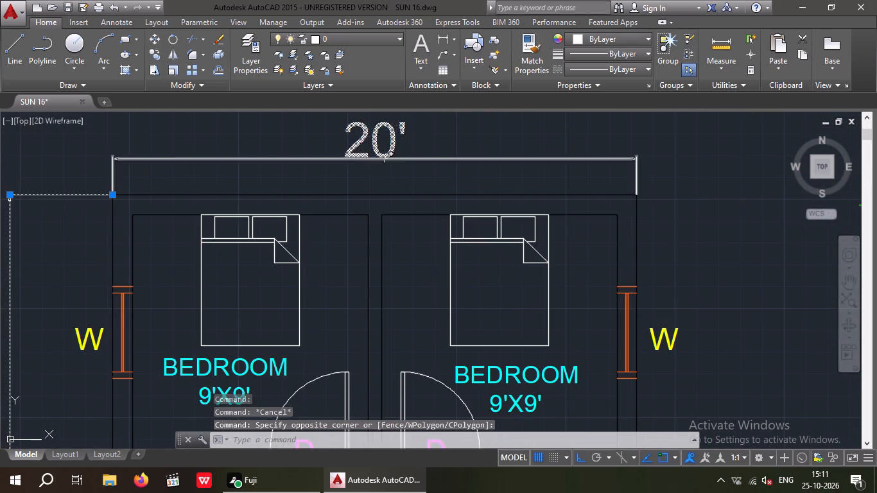
drag(387, 171, 372, 148)
click(369, 141)
click(620, 40)
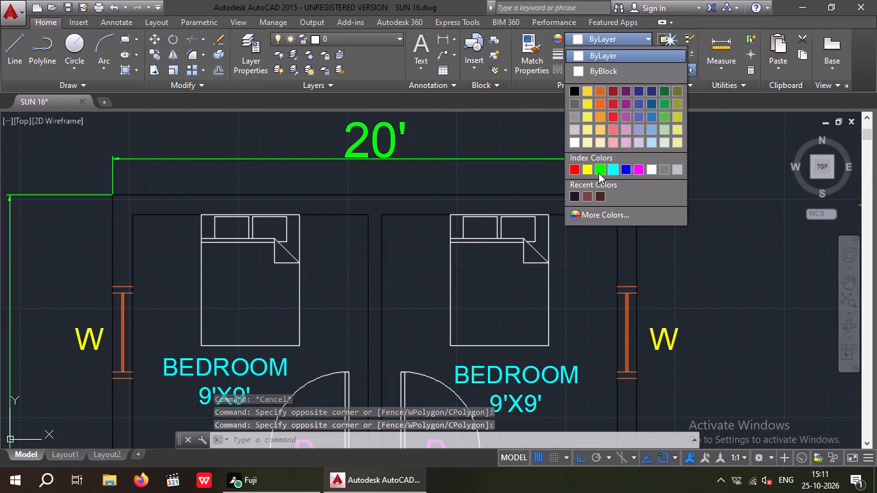
click(639, 169)
key(Escape)
Set the FLOOR PLAN, CENTRE LINE DIAGRAM and FRONT ELEVATION titles of the 20'x45' drawings to red.
scroll(529, 201, down, 3)
middle_drag(560, 249, 521, 193)
scroll(510, 209, down, 2)
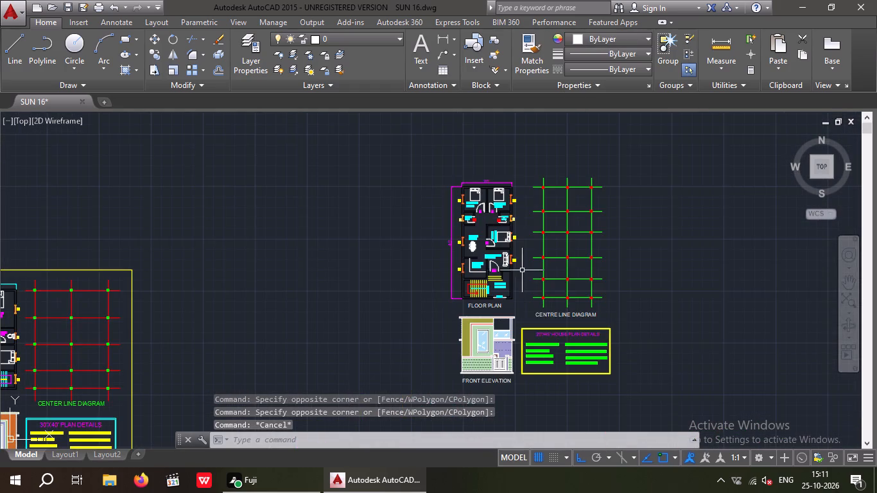
middle_drag(521, 270, 397, 281)
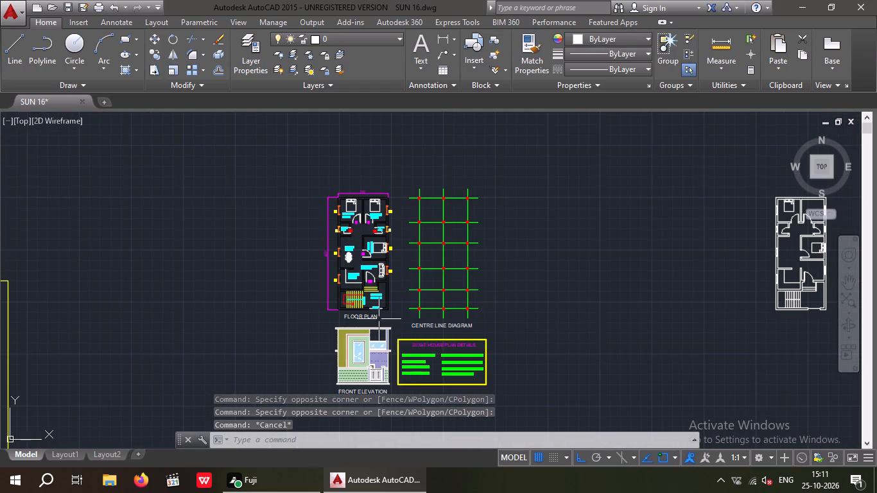
scroll(342, 316, up, 5)
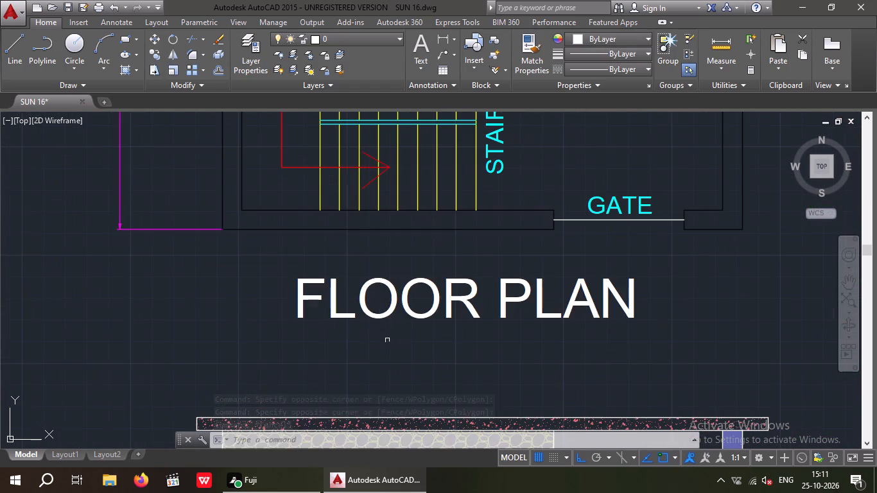
drag(388, 341, 354, 321)
click(327, 292)
scroll(351, 275, down, 4)
scroll(454, 305, up, 2)
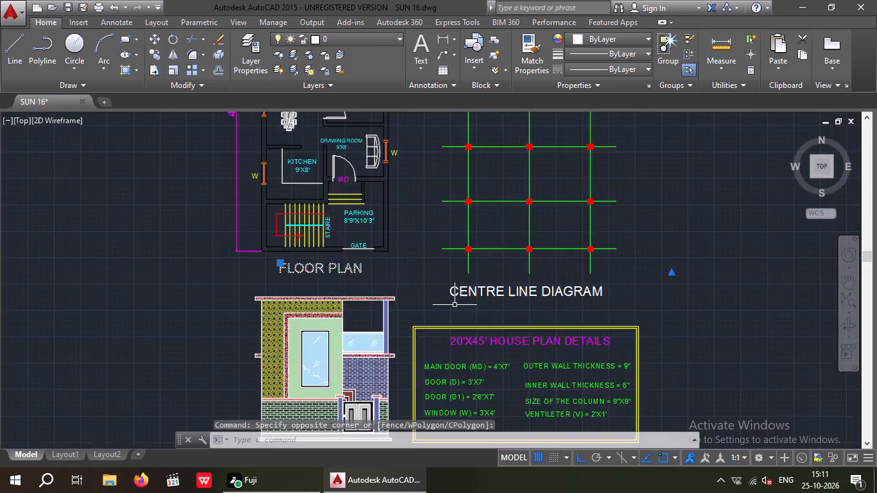
scroll(455, 305, up, 1)
drag(469, 300, 450, 283)
click(444, 255)
scroll(445, 250, down, 4)
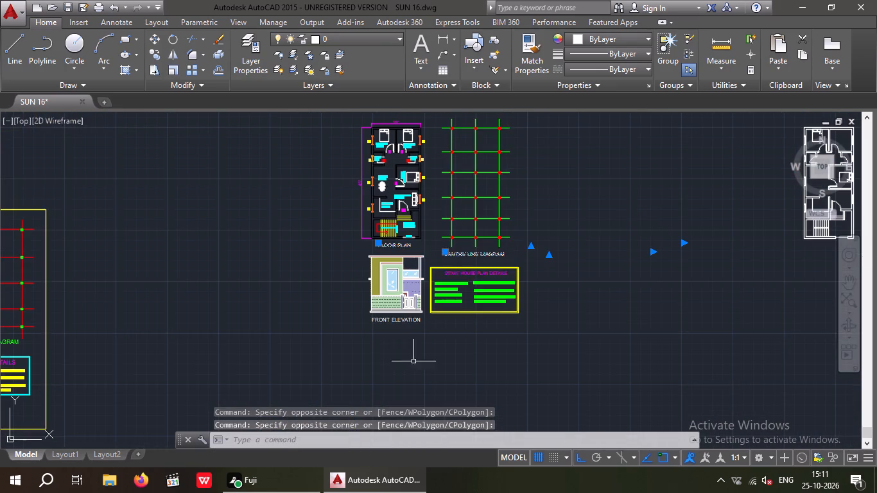
scroll(381, 327, up, 3)
drag(388, 334, 372, 325)
click(342, 297)
scroll(345, 307, down, 3)
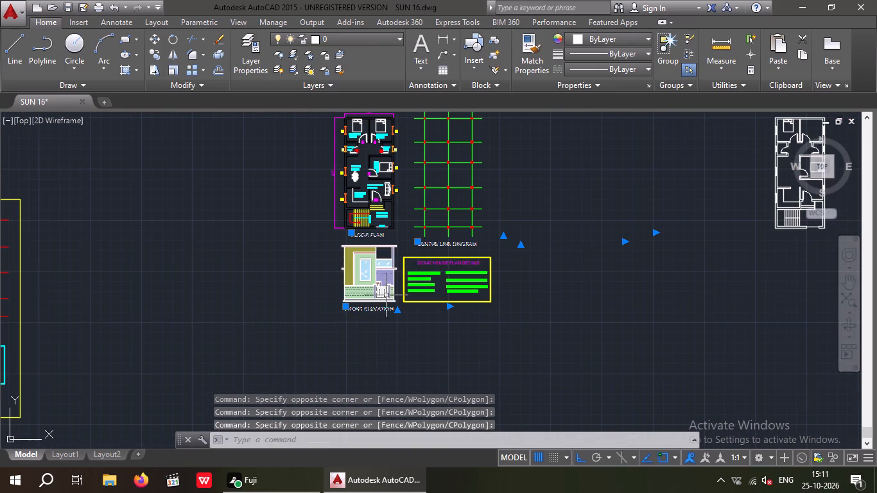
click(605, 39)
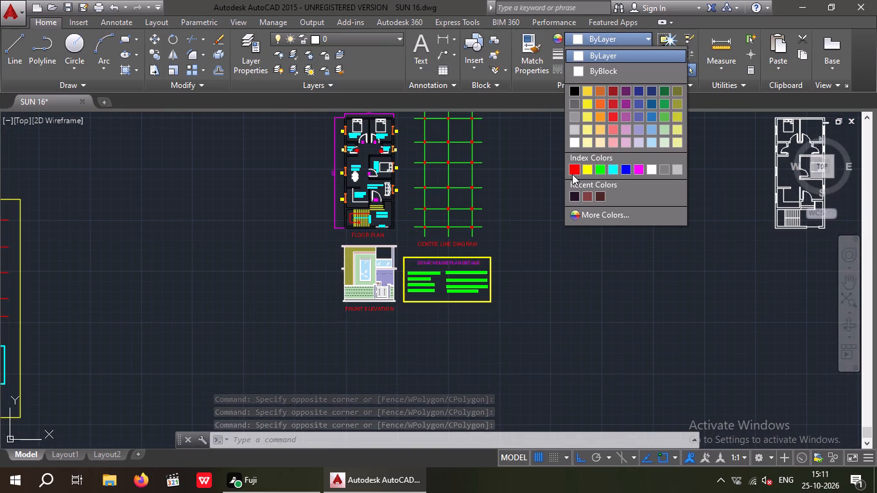
click(572, 174)
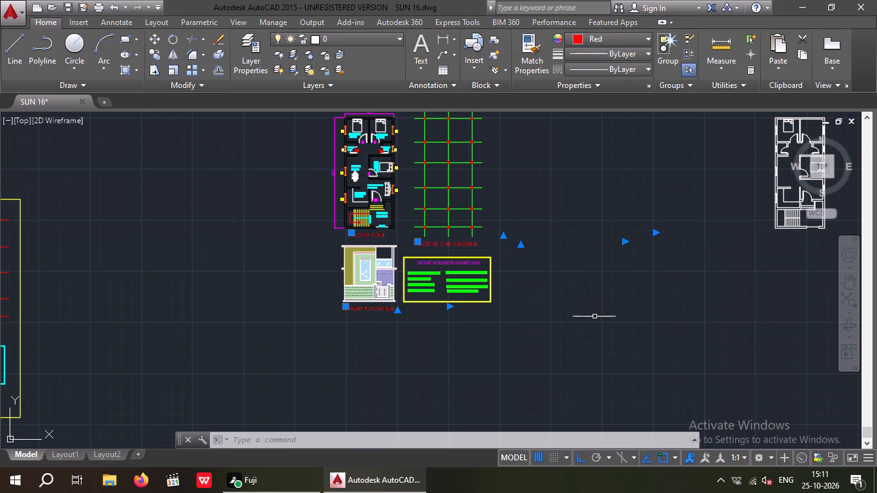
key(Escape)
Examine the 30'x40' reference sheet's border and floor plan colours against the 20'x45' drawings.
middle_click(584, 315)
scroll(604, 325, down, 2)
scroll(379, 365, up, 3)
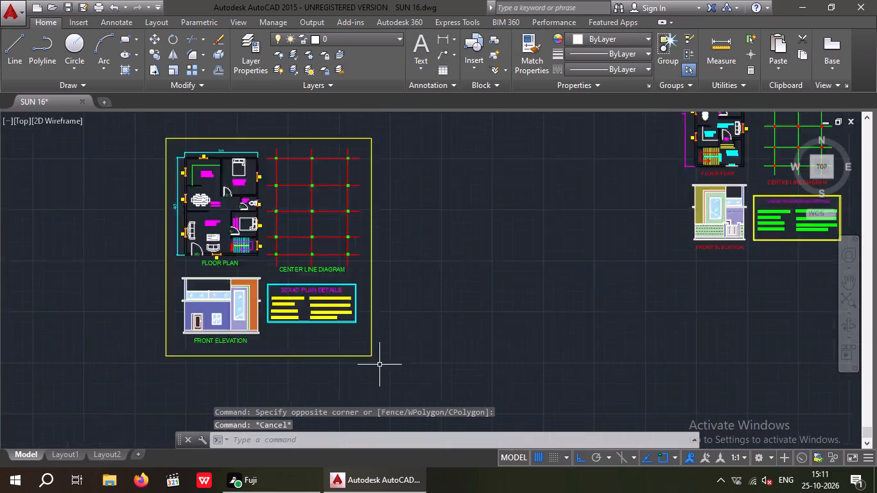
middle_drag(391, 357, 437, 359)
middle_drag(456, 341, 412, 391)
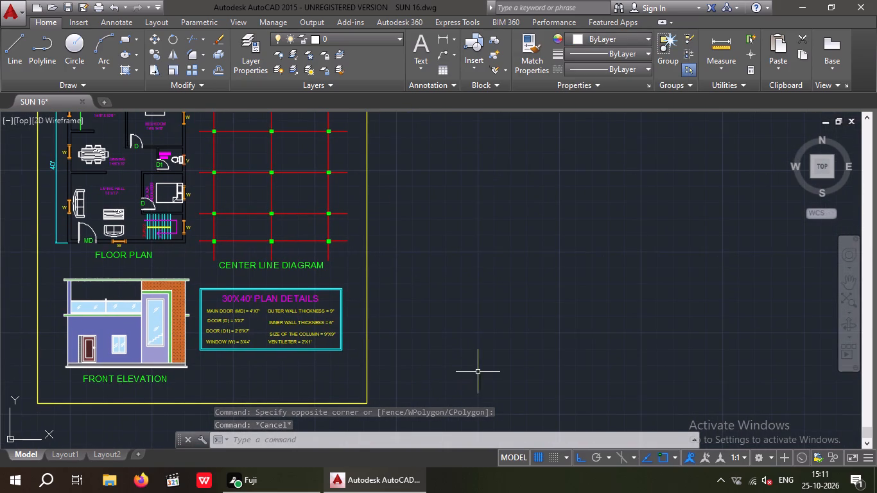
middle_drag(459, 372, 421, 417)
middle_drag(483, 327, 424, 420)
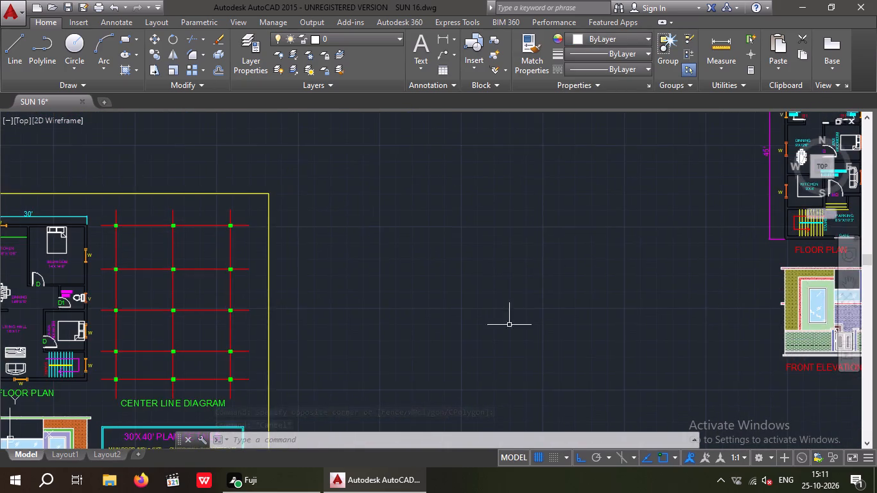
scroll(513, 314, down, 1)
middle_drag(482, 310, 414, 295)
middle_drag(499, 291, 399, 305)
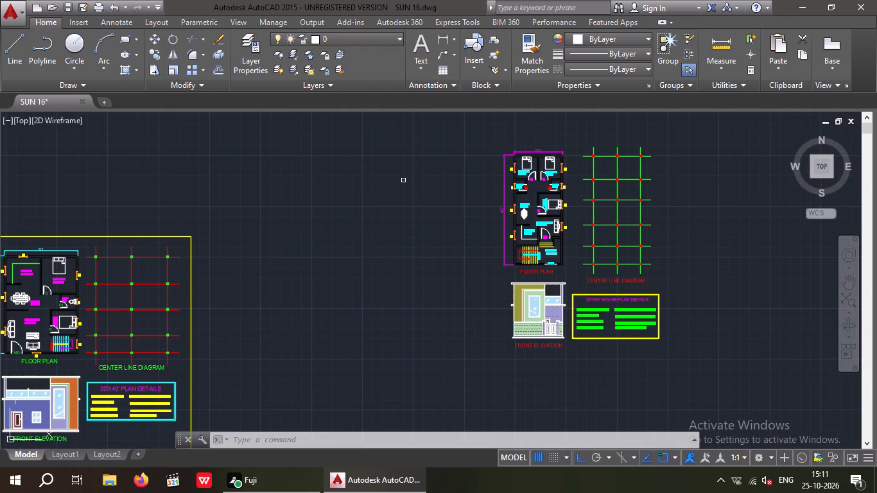
click(123, 39)
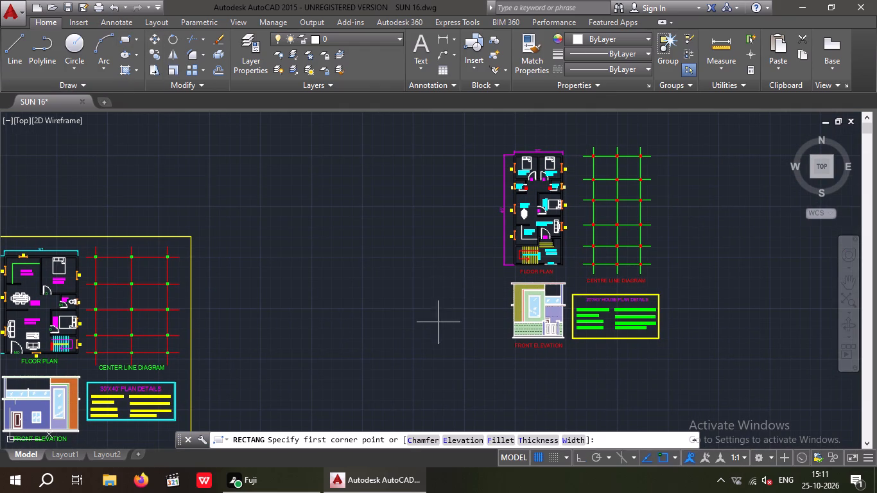
key(Escape)
middle_drag(280, 372, 399, 361)
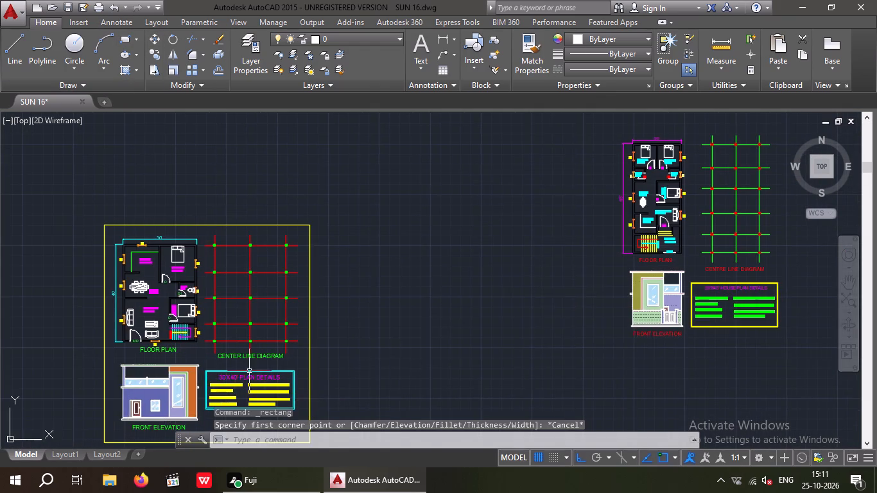
scroll(137, 320, up, 2)
middle_drag(148, 342, 144, 361)
scroll(153, 329, down, 2)
middle_drag(464, 312, 230, 324)
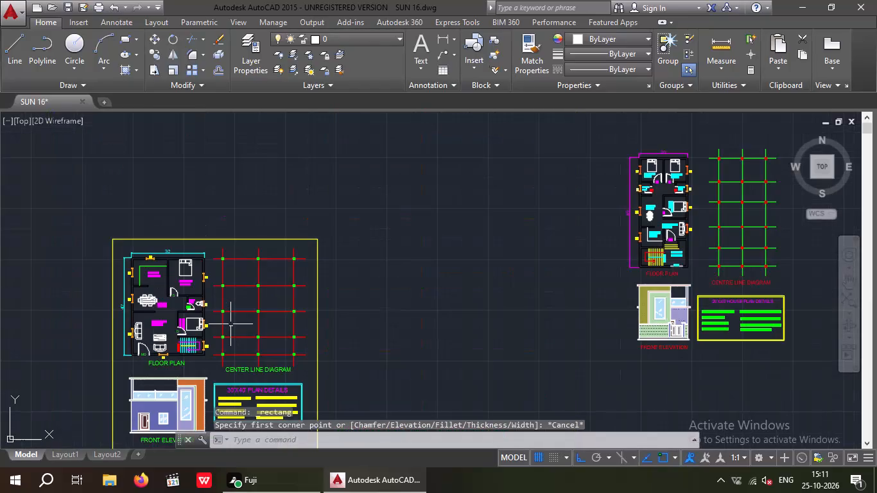
middle_drag(230, 324, 302, 319)
Set the kitchen counter lines in the 20'x45' floor plan to green.
scroll(485, 246, up, 6)
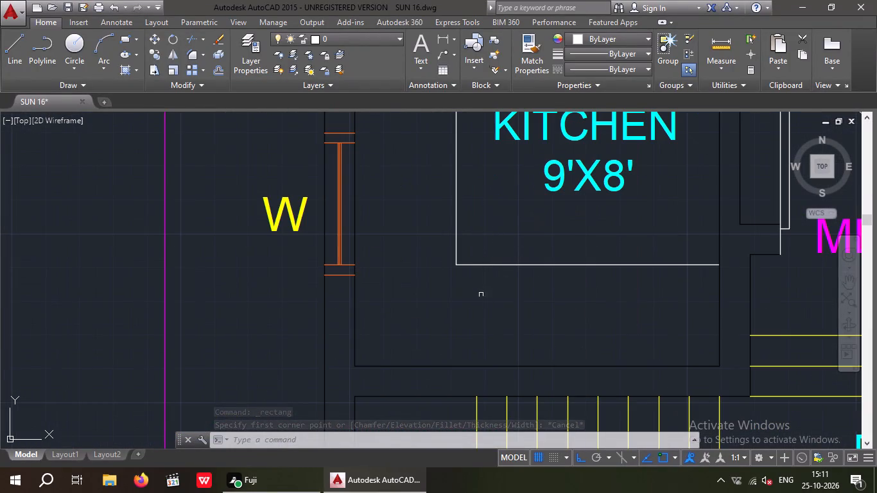
drag(477, 300, 458, 284)
click(447, 248)
scroll(445, 248, down, 3)
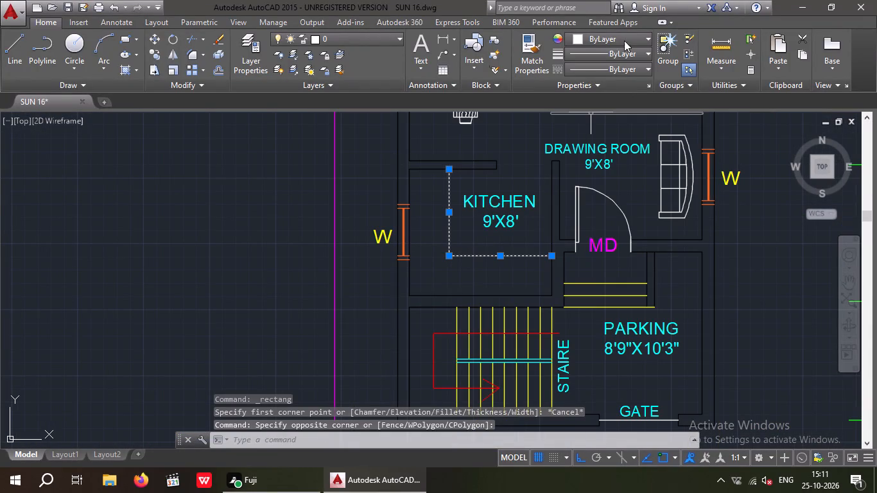
click(620, 39)
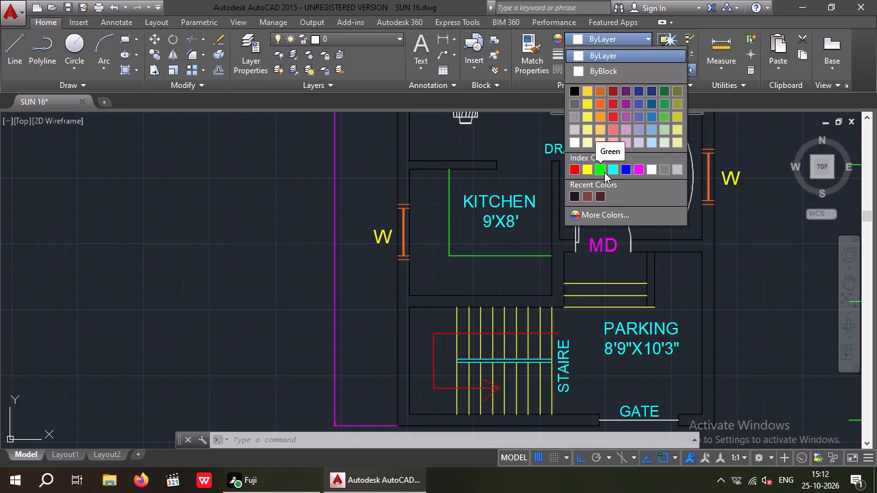
click(604, 172)
key(Escape)
scroll(540, 258, down, 1)
middle_drag(540, 259, 473, 297)
key(Escape)
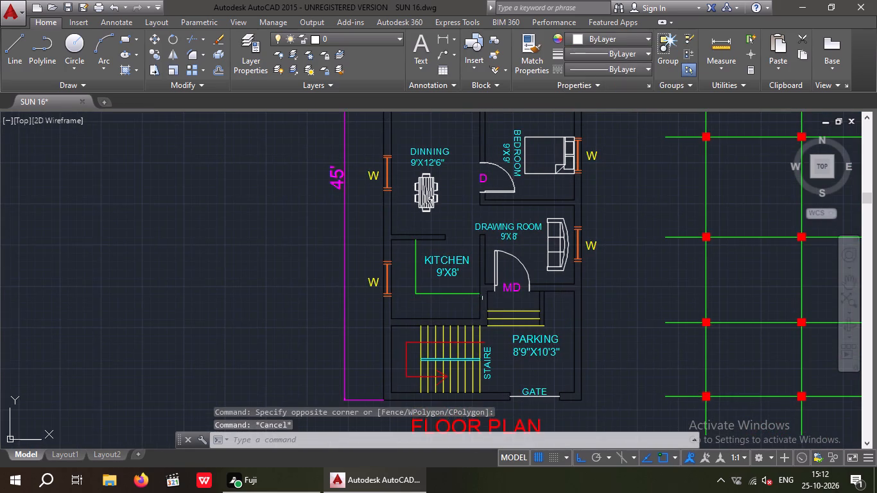
Draw a rectangular border enclosing the 20'x45' floor plan, centre line diagram, front elevation and house plan details box.
middle_drag(479, 299, 369, 298)
scroll(379, 290, down, 2)
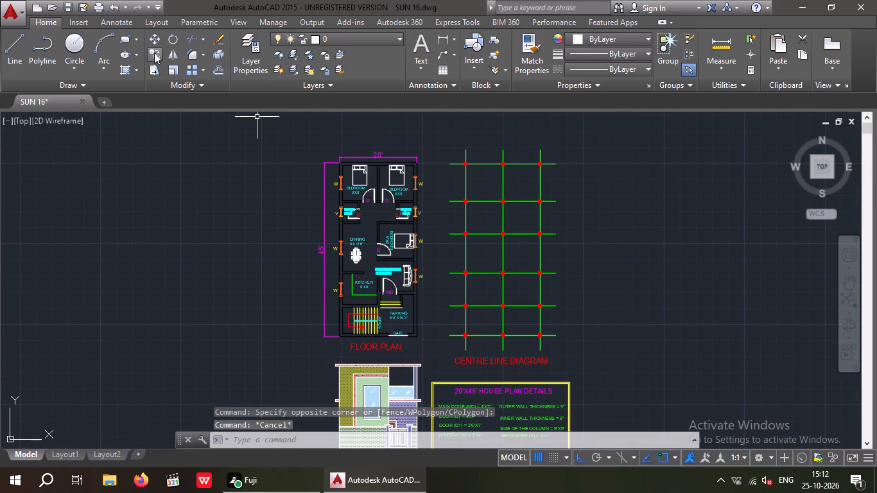
click(126, 41)
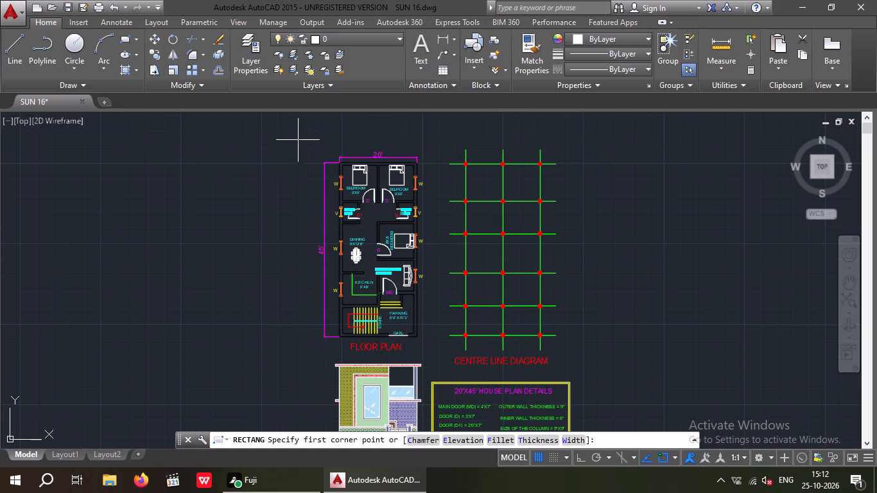
drag(300, 142, 322, 152)
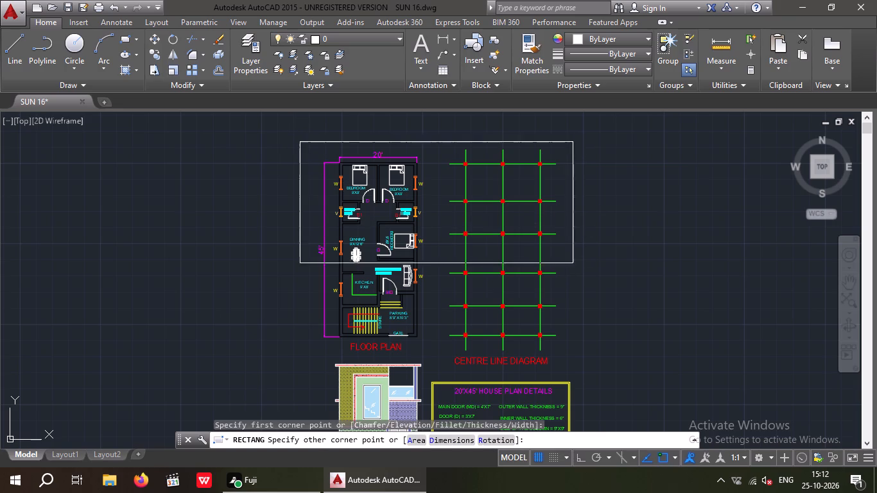
middle_drag(568, 265, 520, 195)
scroll(530, 228, down, 1)
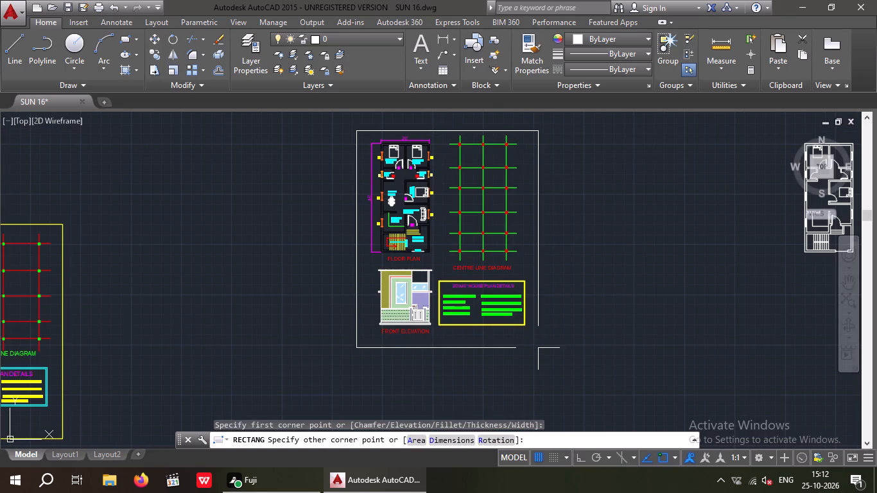
scroll(538, 348, up, 2)
scroll(534, 336, down, 2)
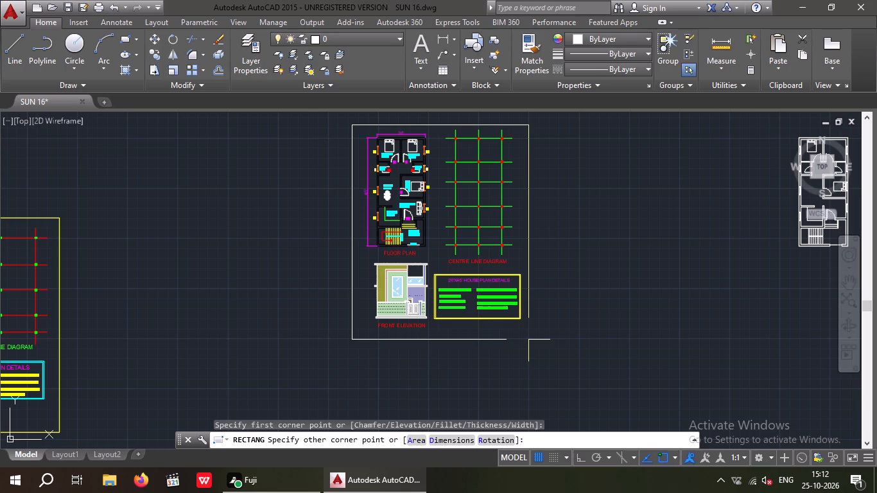
click(528, 337)
key(Escape)
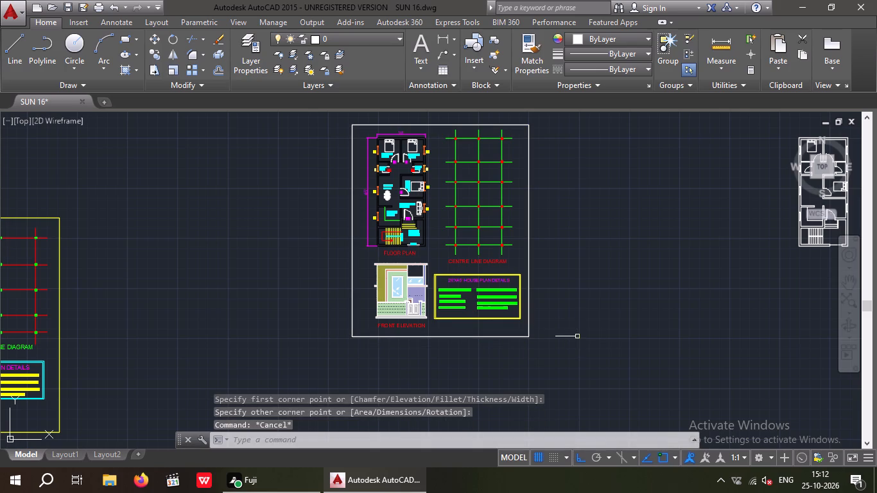
key(Escape)
Set the border rectangle around the 20'x45' drawings to red.
middle_drag(571, 212, 568, 300)
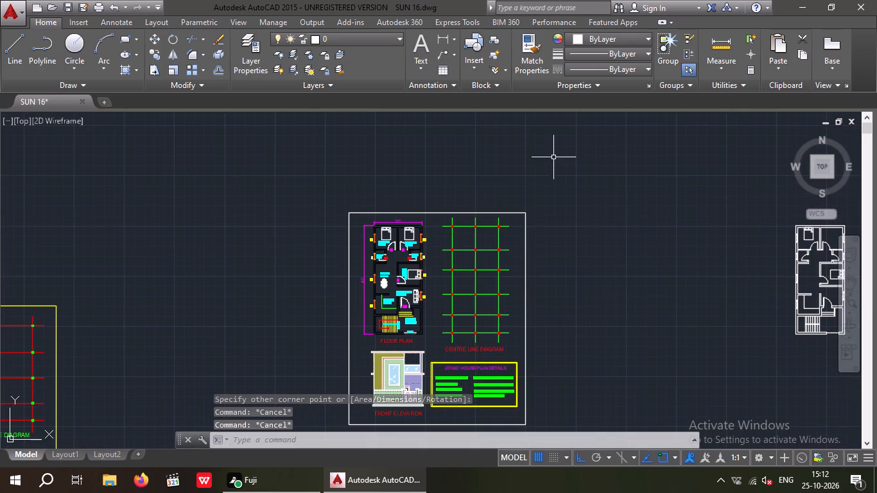
drag(551, 160, 547, 189)
click(520, 221)
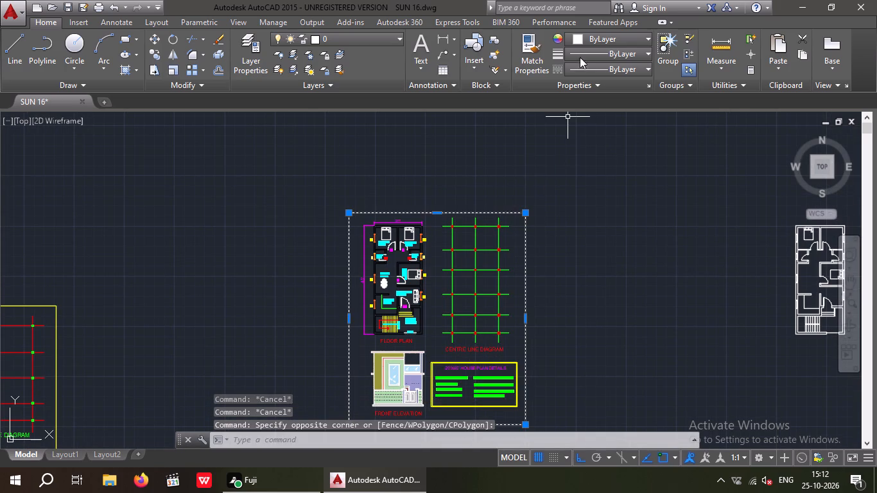
click(602, 38)
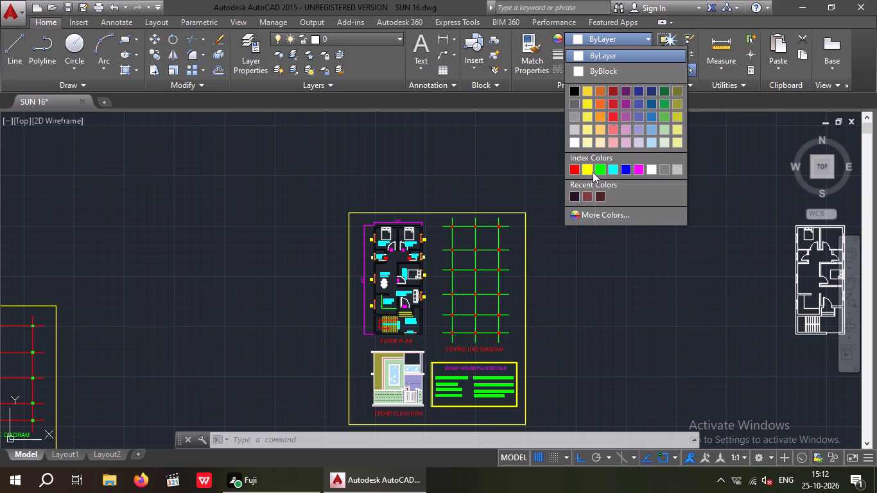
click(575, 173)
key(Escape)
Move the whole bordered 20'x45' sheet about 68' horizontally towards the 30'x40' reference sheet.
middle_drag(566, 259, 564, 227)
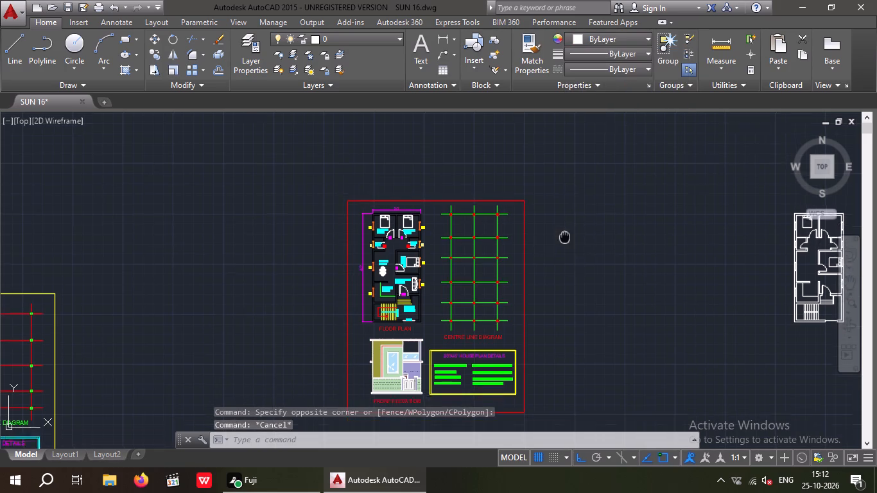
middle_drag(564, 227, 564, 216)
scroll(553, 226, down, 2)
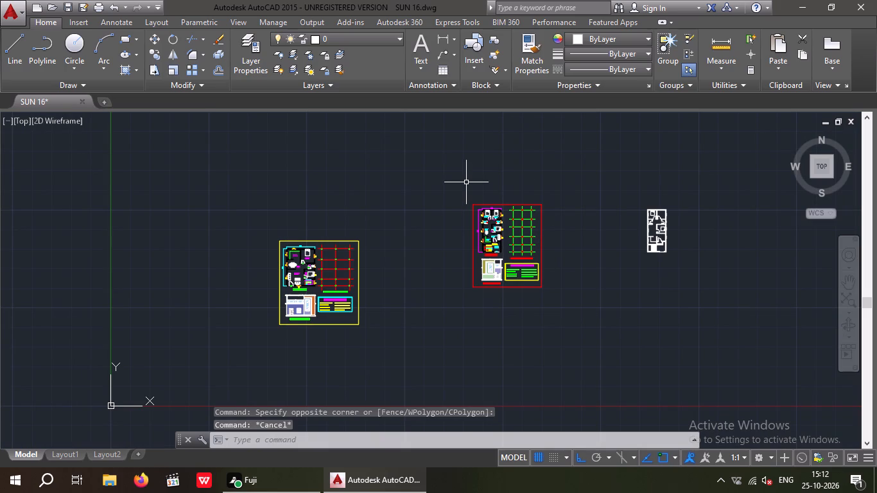
drag(456, 180, 473, 187)
click(564, 313)
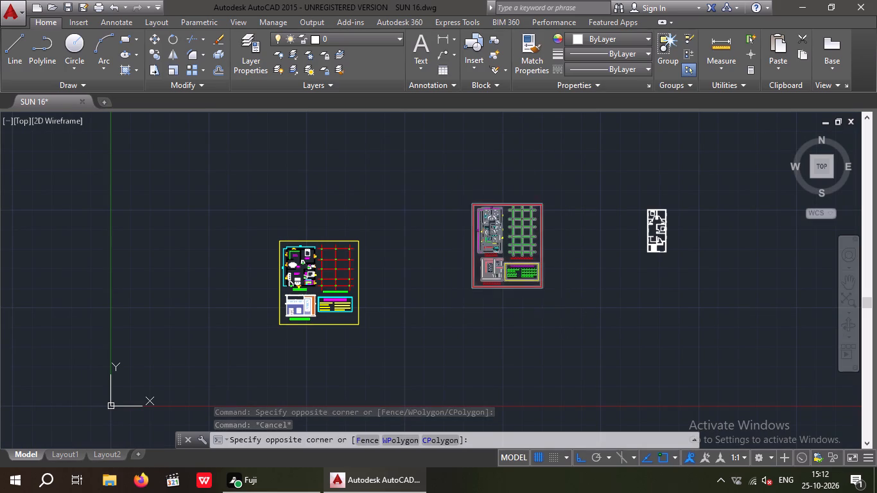
click(155, 37)
click(474, 204)
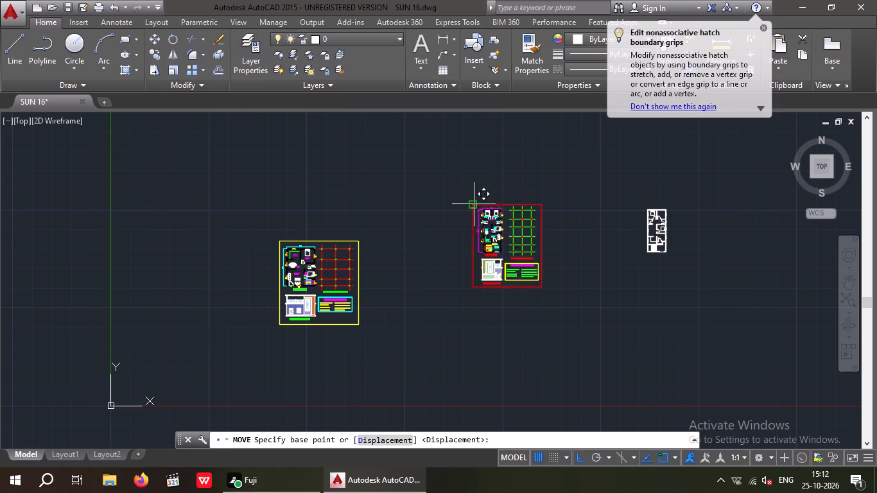
scroll(396, 257, up, 2)
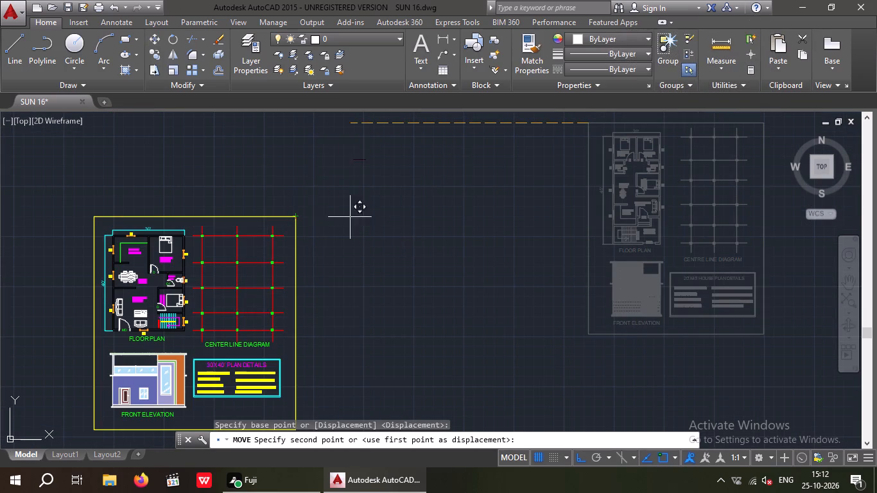
click(424, 216)
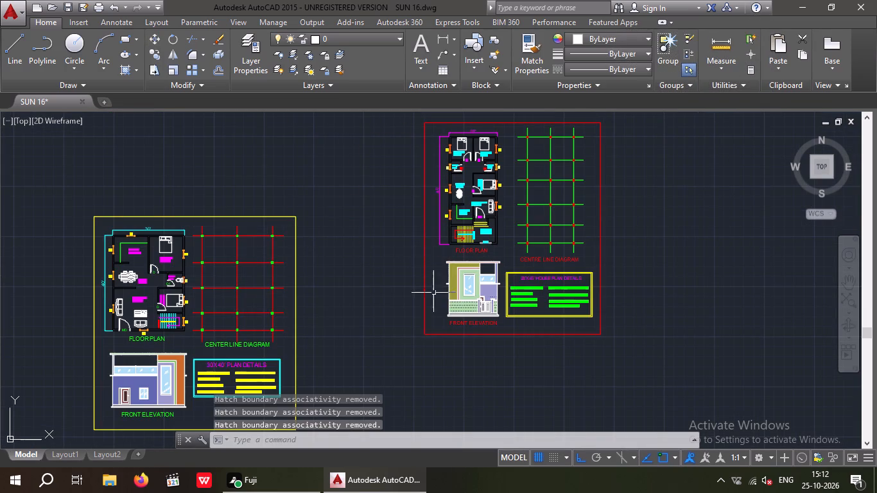
click(431, 350)
key(Escape)
Move the 20'x45' sheet straight down so its bottom border lines up with the 30'x40' sheet's bottom border.
scroll(384, 283, down, 2)
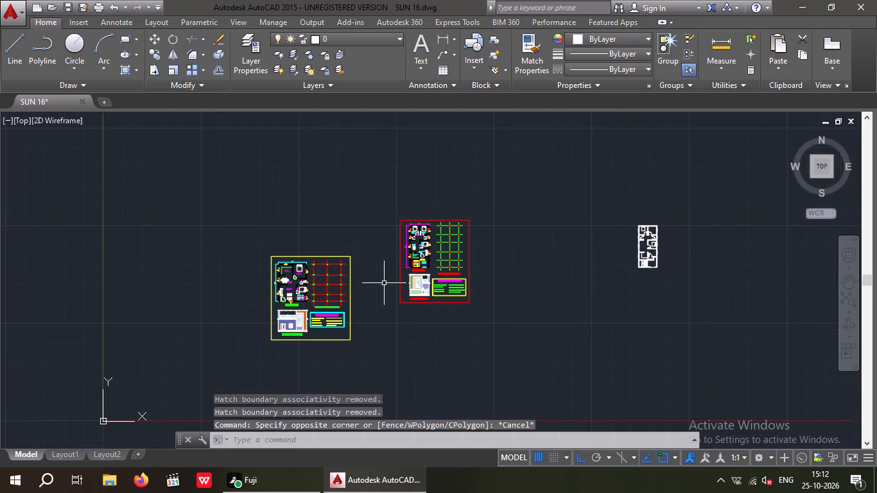
drag(381, 196, 414, 210)
click(486, 320)
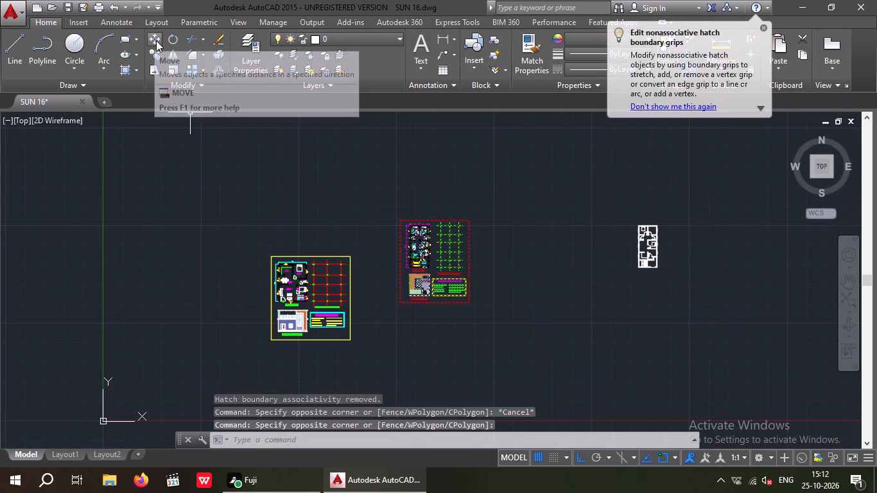
click(156, 40)
click(401, 302)
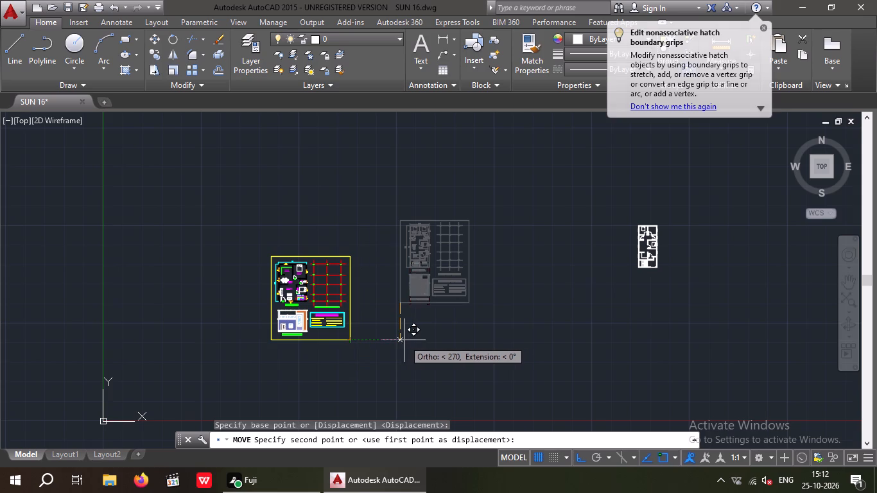
click(399, 340)
key(Escape)
Delete the leftover white floor plan copy standing apart from the two bordered sheets.
middle_drag(555, 310, 449, 308)
drag(498, 173, 544, 256)
click(580, 329)
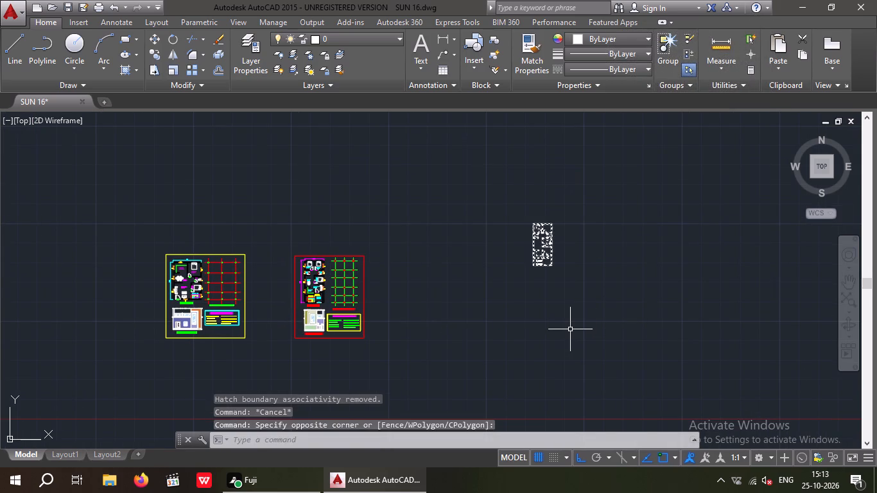
key(Delete)
Save the SUN 16 drawing.
key(ctrl+s)
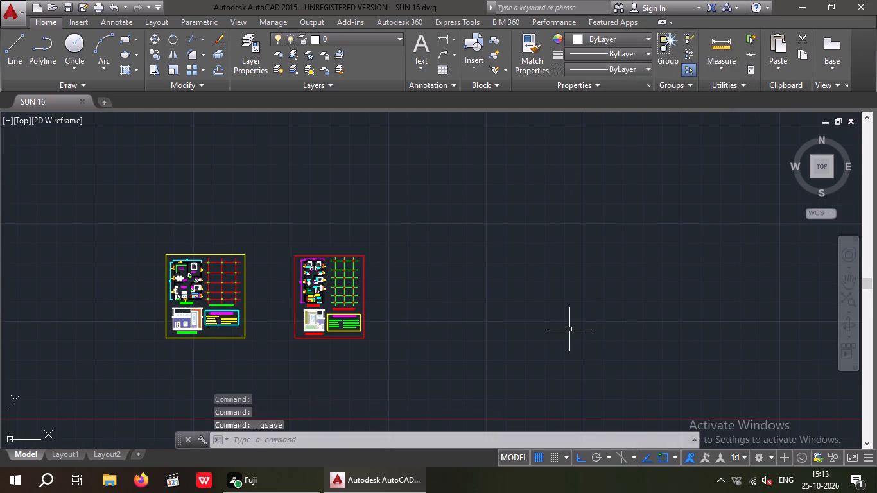
key(ctrl+s)
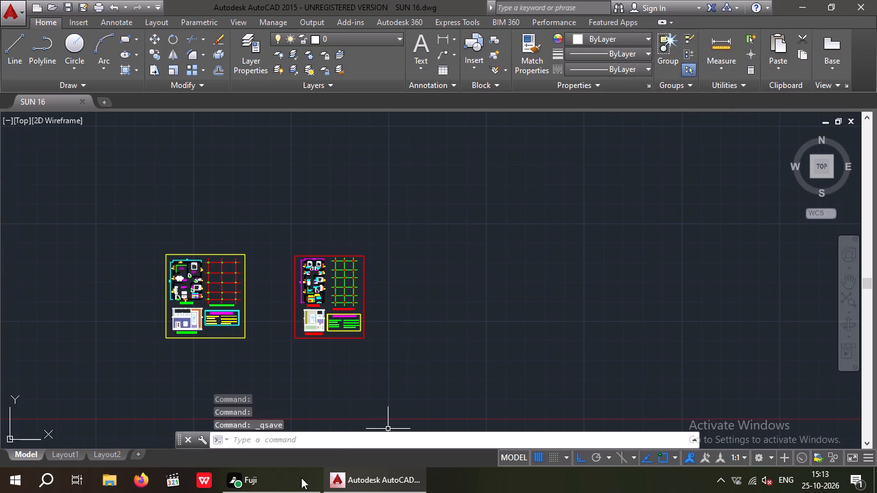